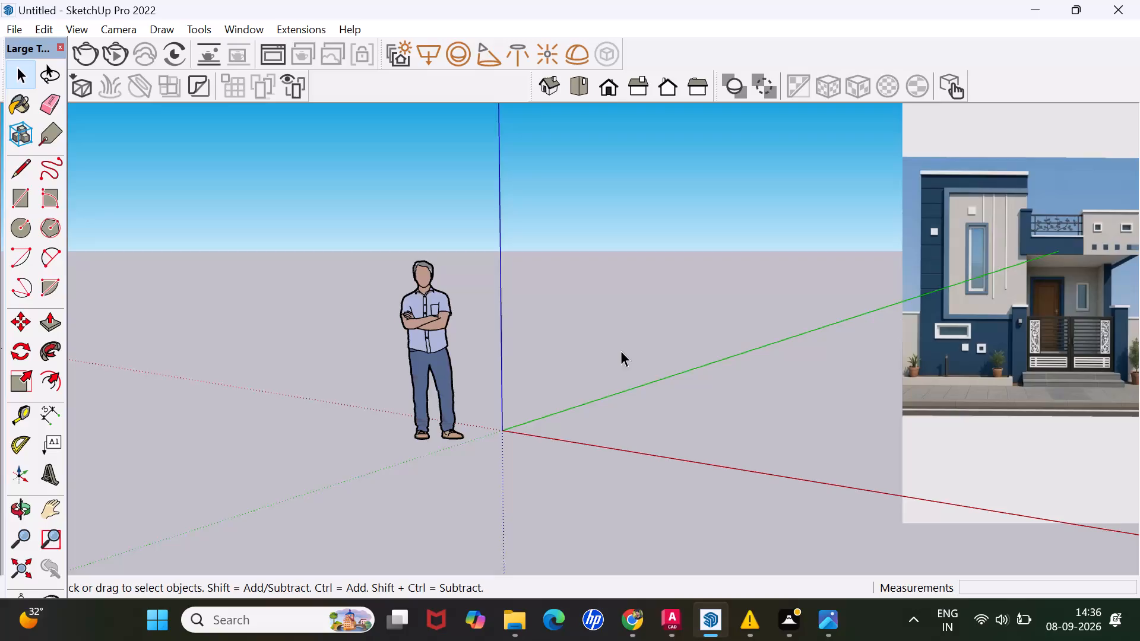
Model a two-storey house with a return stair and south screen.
Draw a ground-plane rectangle about 11' 4" by 21' 11" beside the origin, between the red and green axes.
{"action": "scroll", "coordinate": [616, 348], "scroll_direction": "down", "scroll_amount": 2}
{"action": "scroll", "coordinate": [619, 345], "scroll_direction": "up", "scroll_amount": 2}
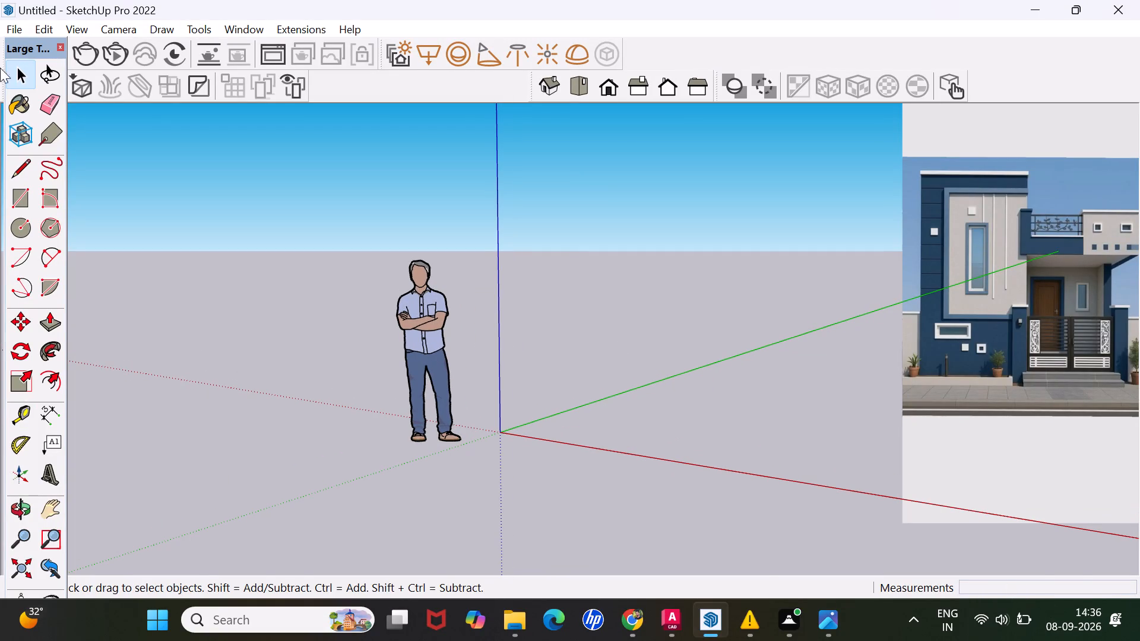
{"action": "left_click", "coordinate": [26, 200]}
{"action": "left_click", "coordinate": [598, 414]}
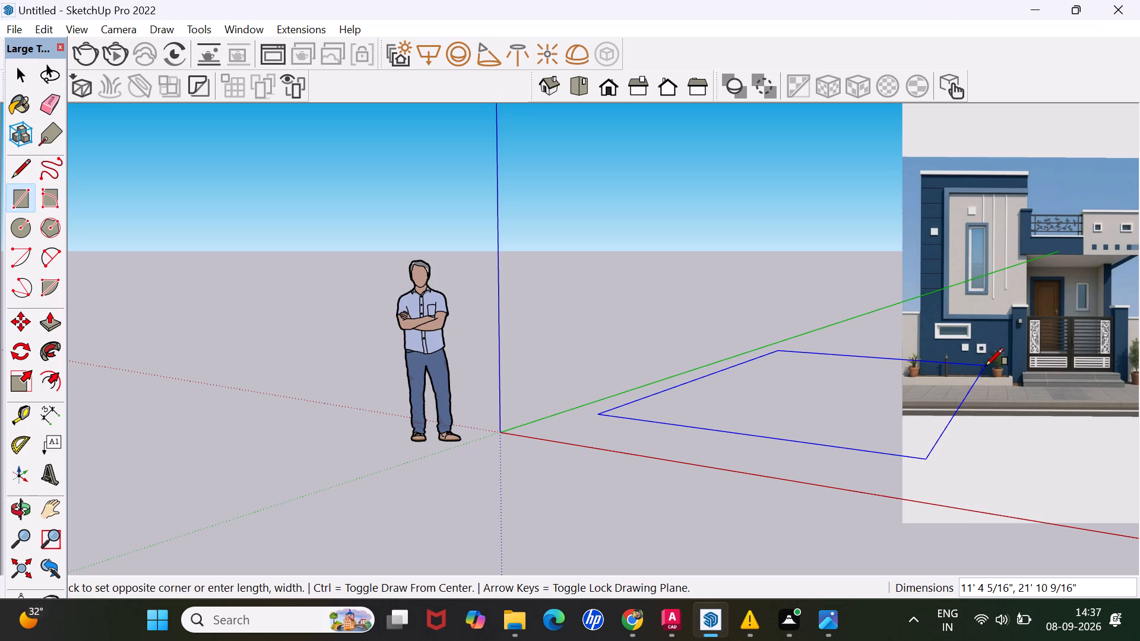
{"action": "left_click", "coordinate": [986, 366]}
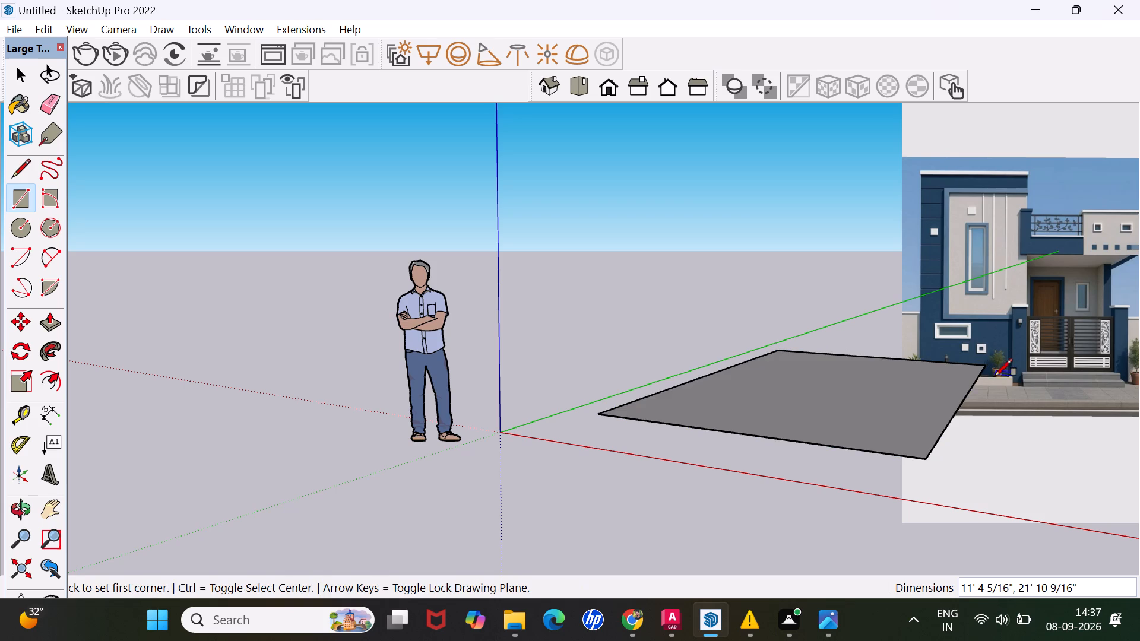
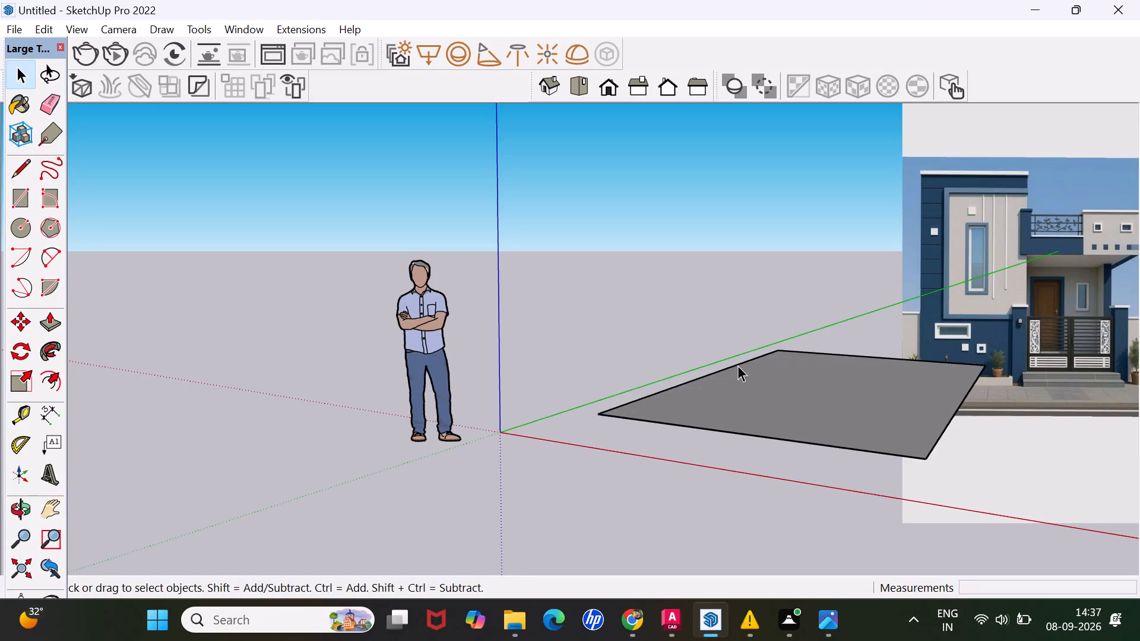
Undo the rectangle drawn on the ground plane beside the origin.
{"action": "scroll", "coordinate": [753, 364], "scroll_direction": "down", "scroll_amount": 8}
{"action": "scroll", "coordinate": [818, 345], "scroll_direction": "up", "scroll_amount": 4}
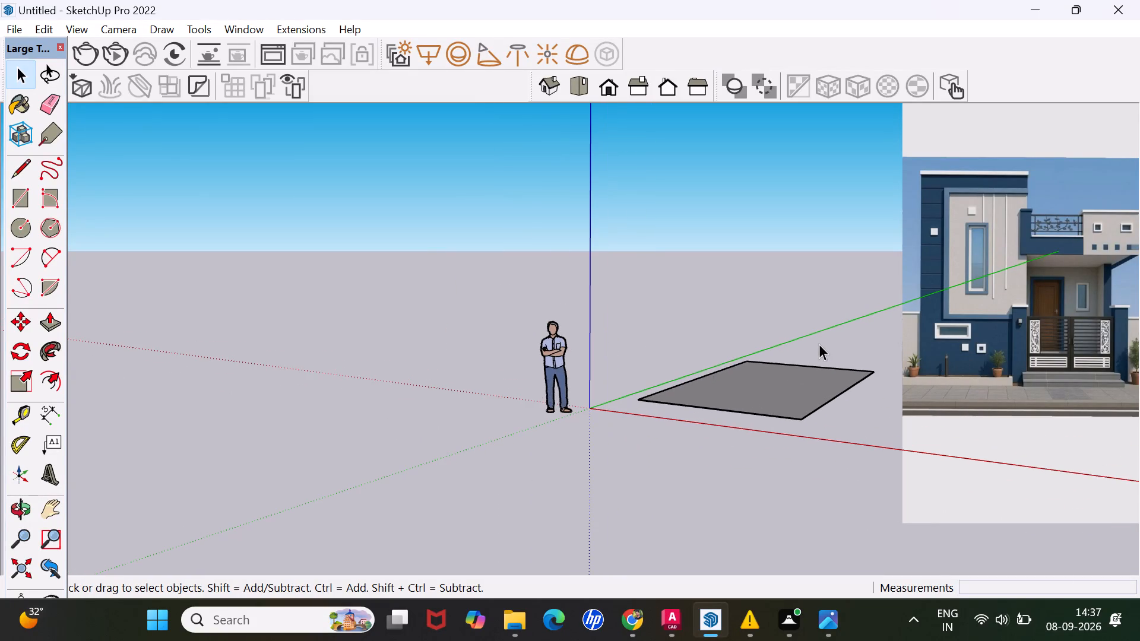
{"action": "scroll", "coordinate": [884, 345], "scroll_direction": "up", "scroll_amount": 4}
{"action": "scroll", "coordinate": [883, 338], "scroll_direction": "down", "scroll_amount": 4}
{"action": "scroll", "coordinate": [797, 361], "scroll_direction": "up", "scroll_amount": 3}
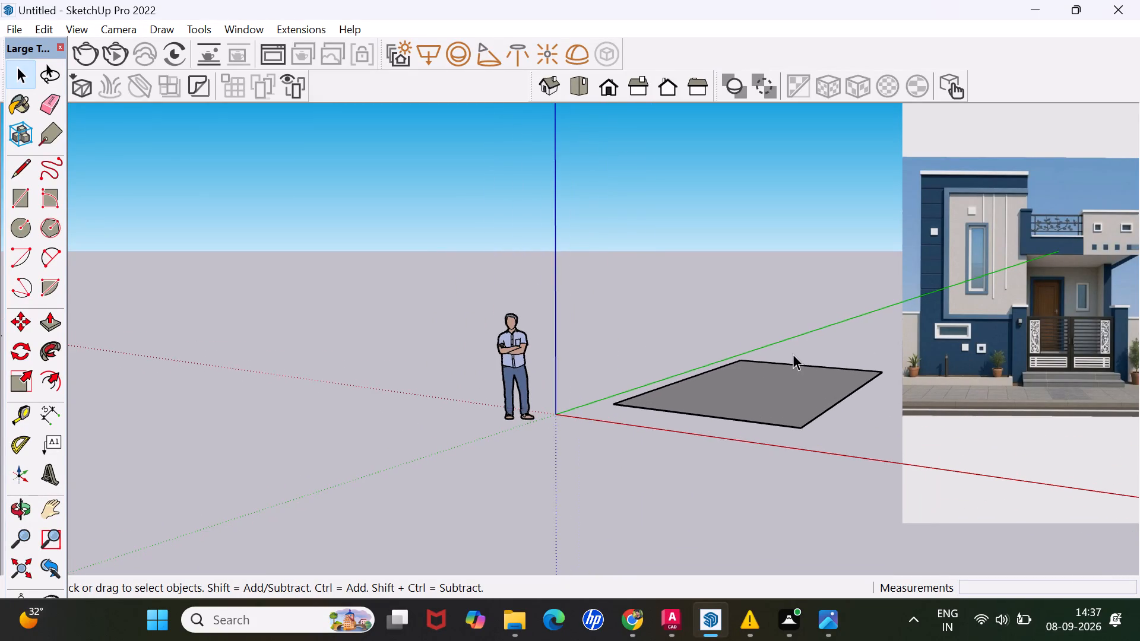
{"action": "scroll", "coordinate": [791, 350], "scroll_direction": "up", "scroll_amount": 3}
{"action": "scroll", "coordinate": [767, 361], "scroll_direction": "down", "scroll_amount": 5}
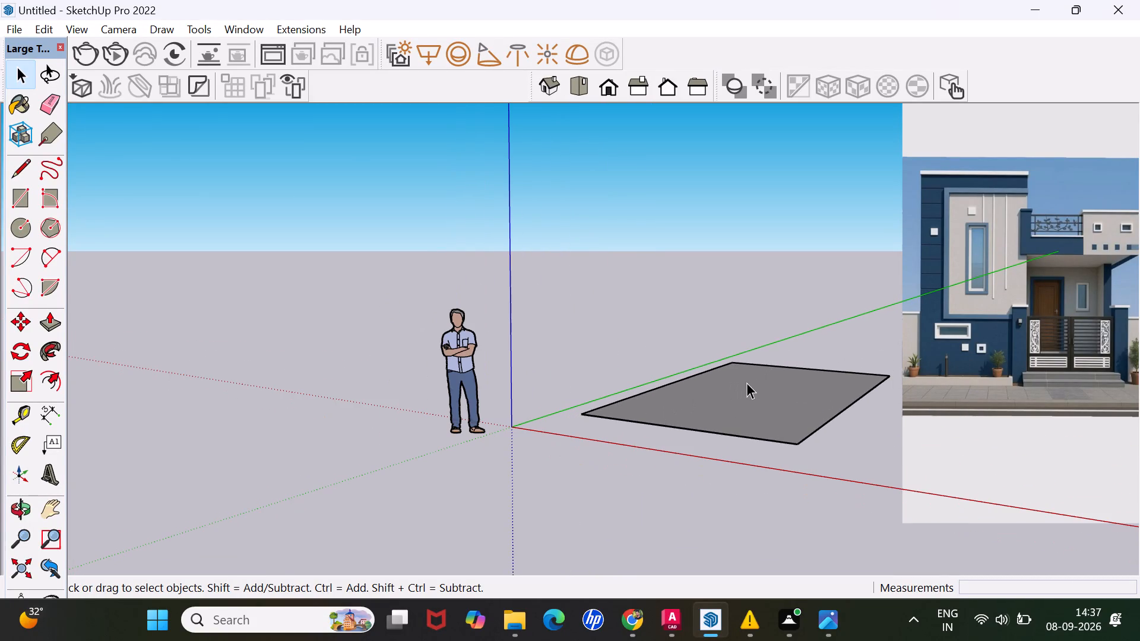
{"action": "middle_click_drag", "start_coordinate": [751, 382], "coordinate": [791, 412]}
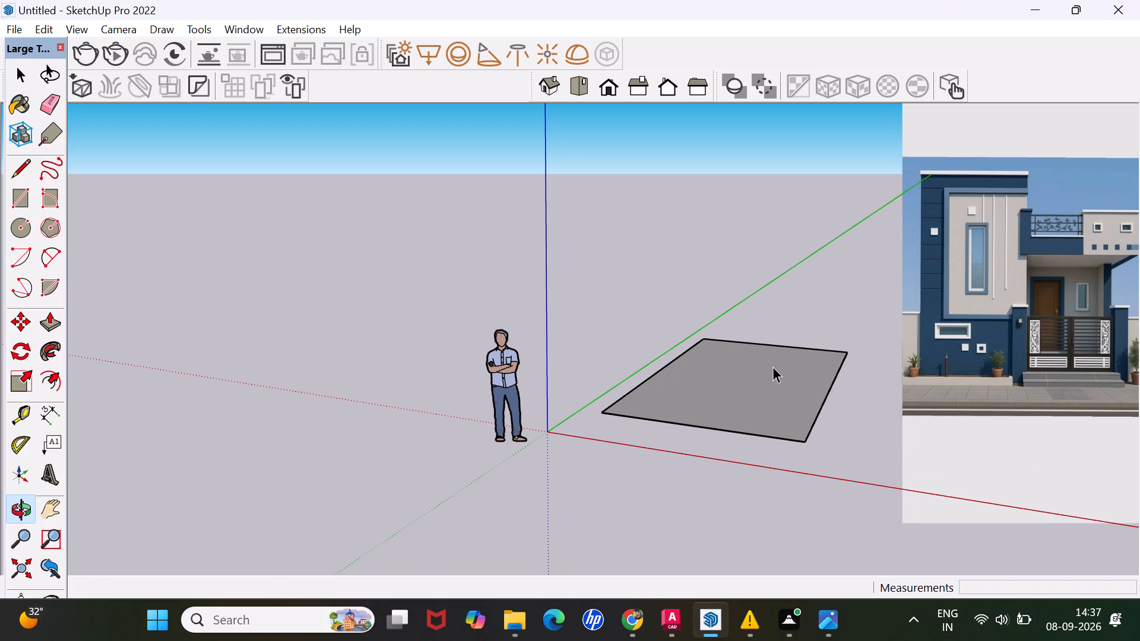
{"action": "key", "text": "ctrl+z"}
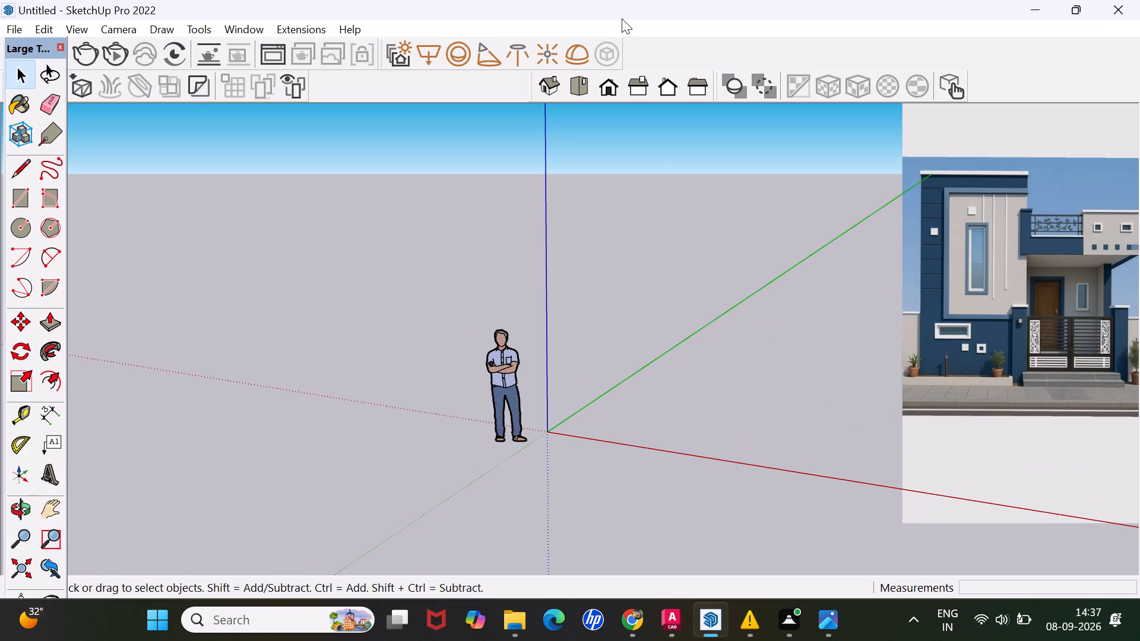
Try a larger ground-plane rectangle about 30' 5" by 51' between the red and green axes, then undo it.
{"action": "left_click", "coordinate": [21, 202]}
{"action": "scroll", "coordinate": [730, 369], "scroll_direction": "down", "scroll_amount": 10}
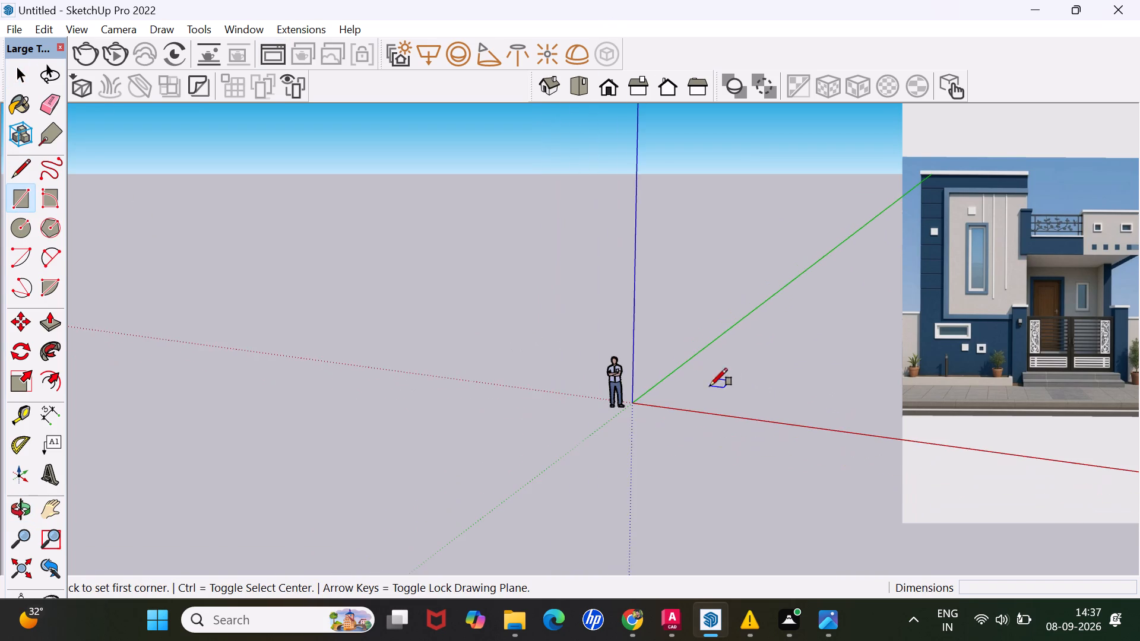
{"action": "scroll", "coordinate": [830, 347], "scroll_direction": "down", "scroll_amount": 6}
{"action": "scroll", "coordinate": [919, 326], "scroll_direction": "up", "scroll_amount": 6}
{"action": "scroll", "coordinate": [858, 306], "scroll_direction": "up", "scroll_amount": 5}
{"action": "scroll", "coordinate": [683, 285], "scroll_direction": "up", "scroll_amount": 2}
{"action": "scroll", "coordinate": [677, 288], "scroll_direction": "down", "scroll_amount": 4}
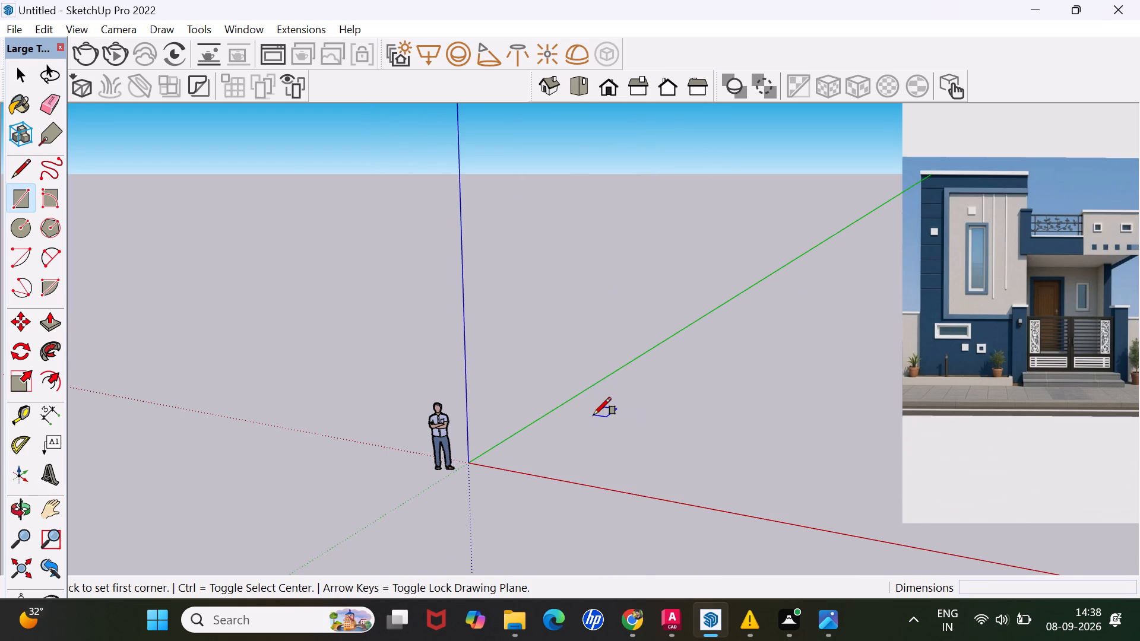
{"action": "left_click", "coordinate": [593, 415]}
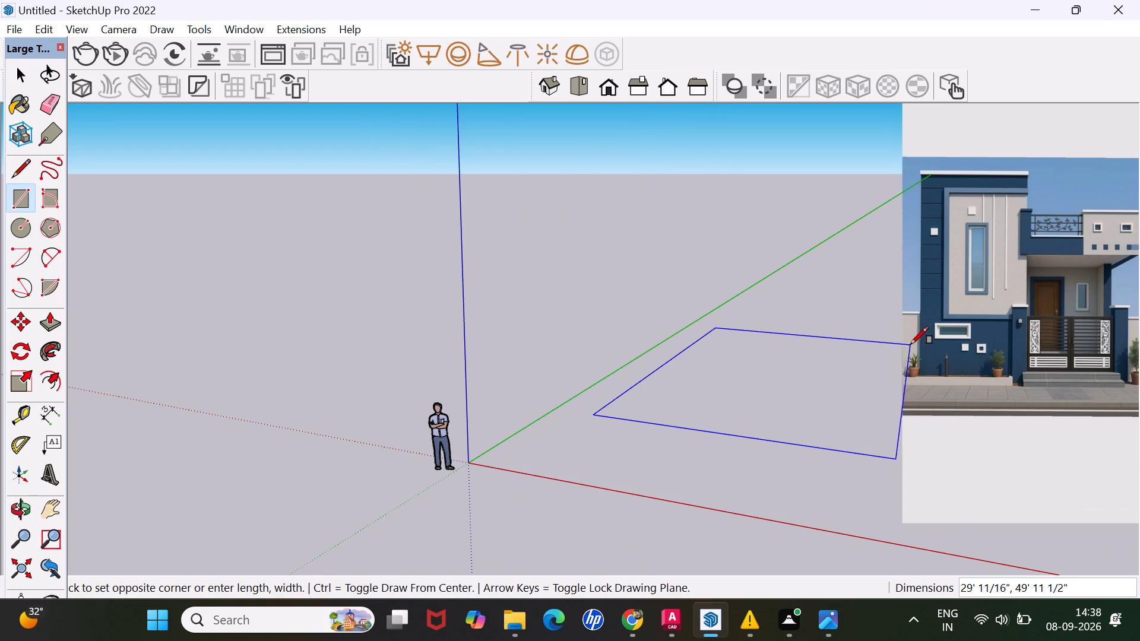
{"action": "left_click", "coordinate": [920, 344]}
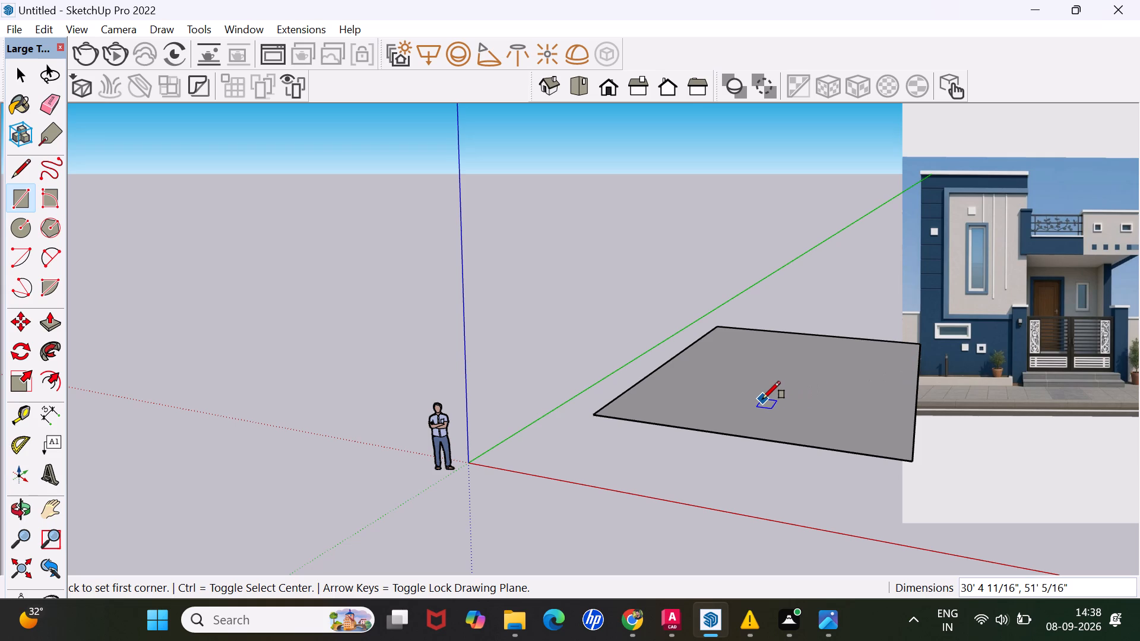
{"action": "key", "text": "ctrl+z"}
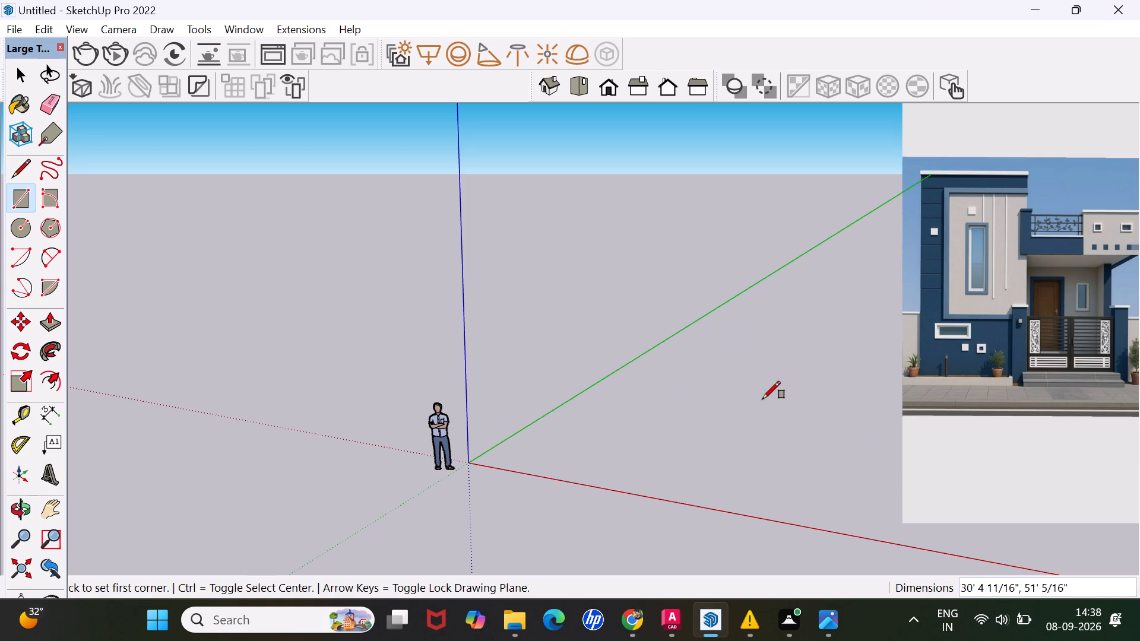
Draw a 30' by 30' rectangle on the ground plane between the red and green axes.
{"action": "left_click", "coordinate": [599, 412]}
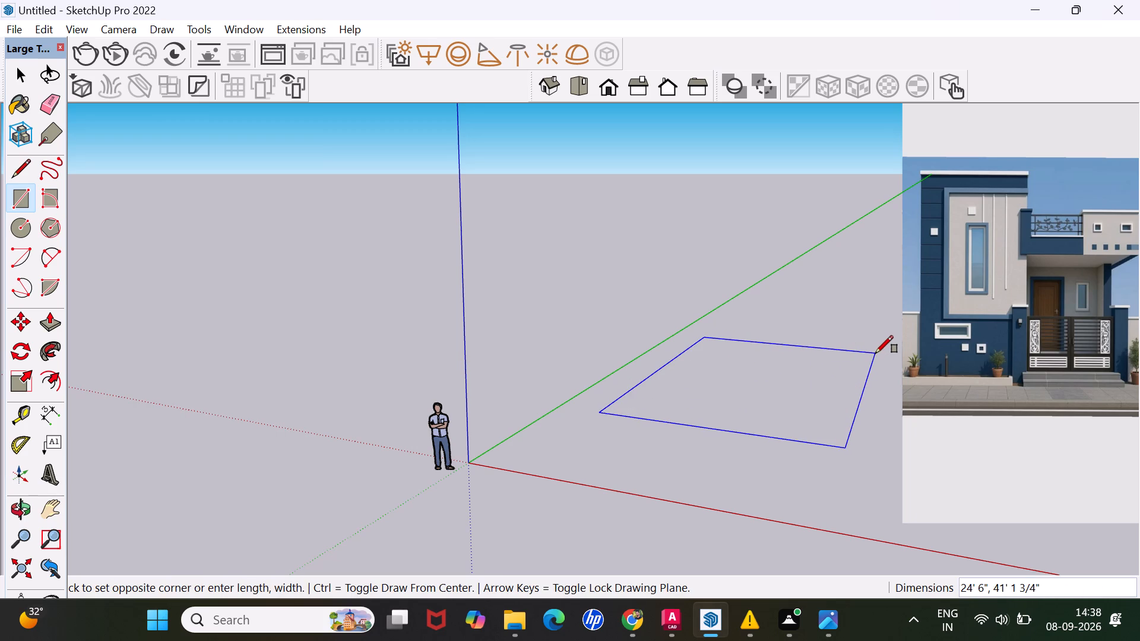
{"action": "key", "text": "3"}
{"action": "key", "text": "0"}
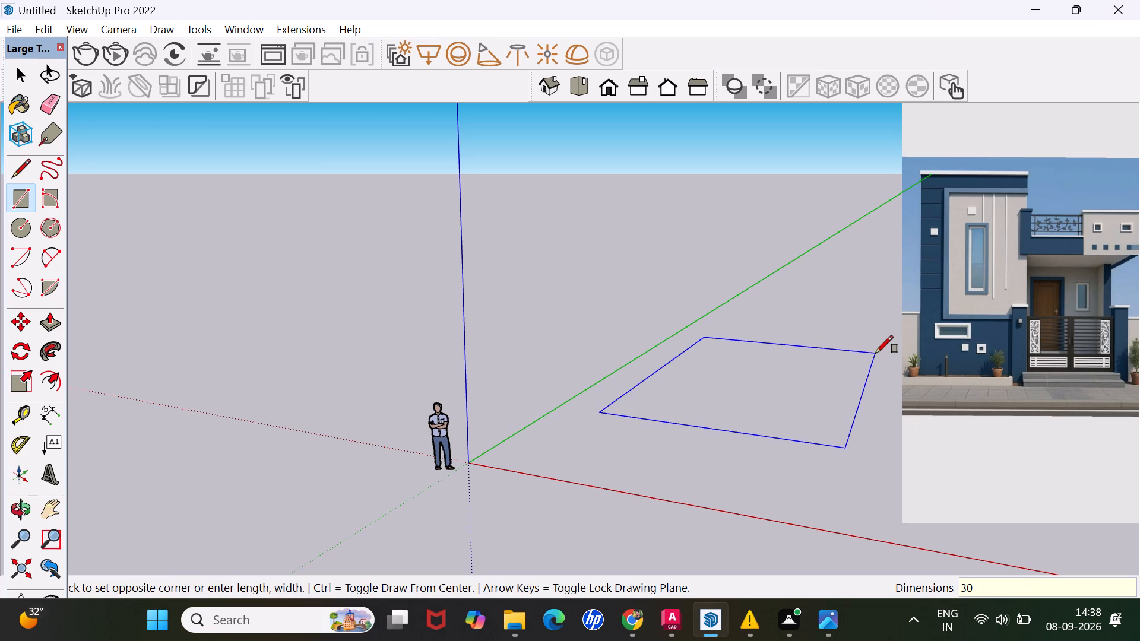
{"action": "type", "text": "',"}
{"action": "key", "text": "3"}
{"action": "key", "text": "0"}
{"action": "key", "text": "apostrophe"}
{"action": "key", "text": "Return"}
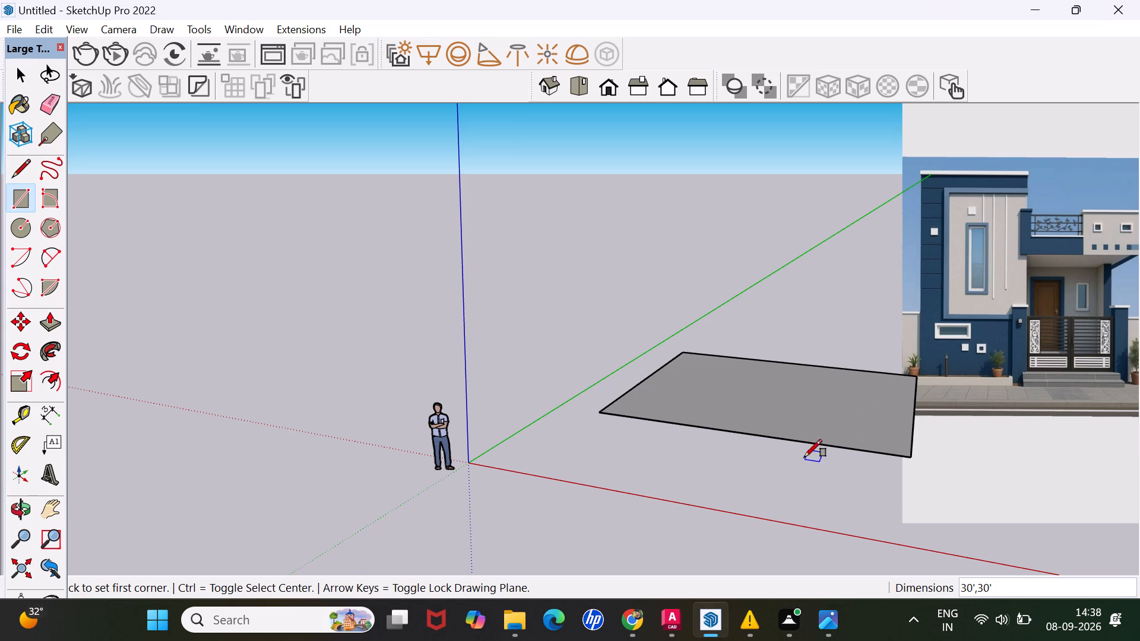
Push/Pull the 30' square face upward by 6" to form the base slab.
{"action": "scroll", "coordinate": [797, 448], "scroll_direction": "down", "scroll_amount": 2}
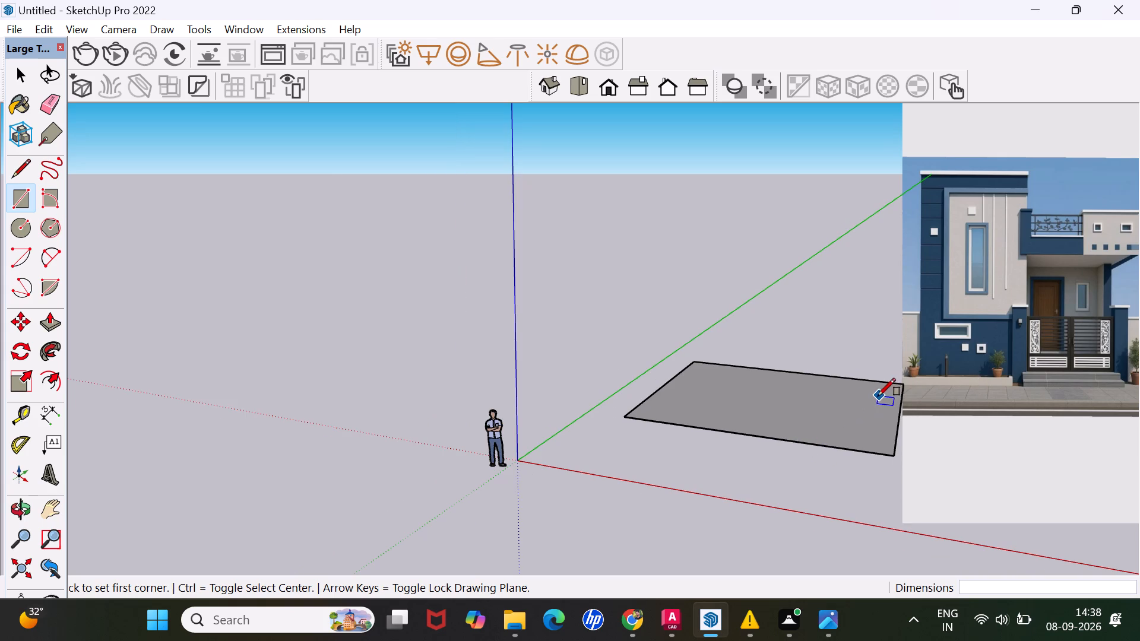
{"action": "scroll", "coordinate": [803, 370], "scroll_direction": "down", "scroll_amount": 5}
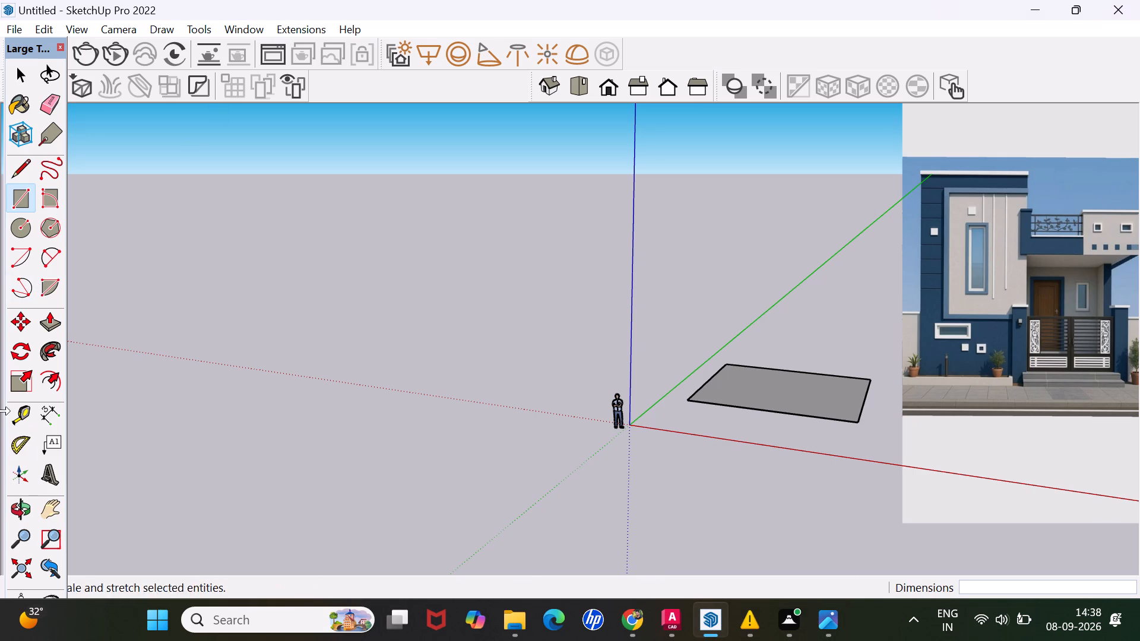
{"action": "left_click", "coordinate": [46, 506]}
{"action": "left_click_drag", "start_coordinate": [615, 354], "coordinate": [233, 325]}
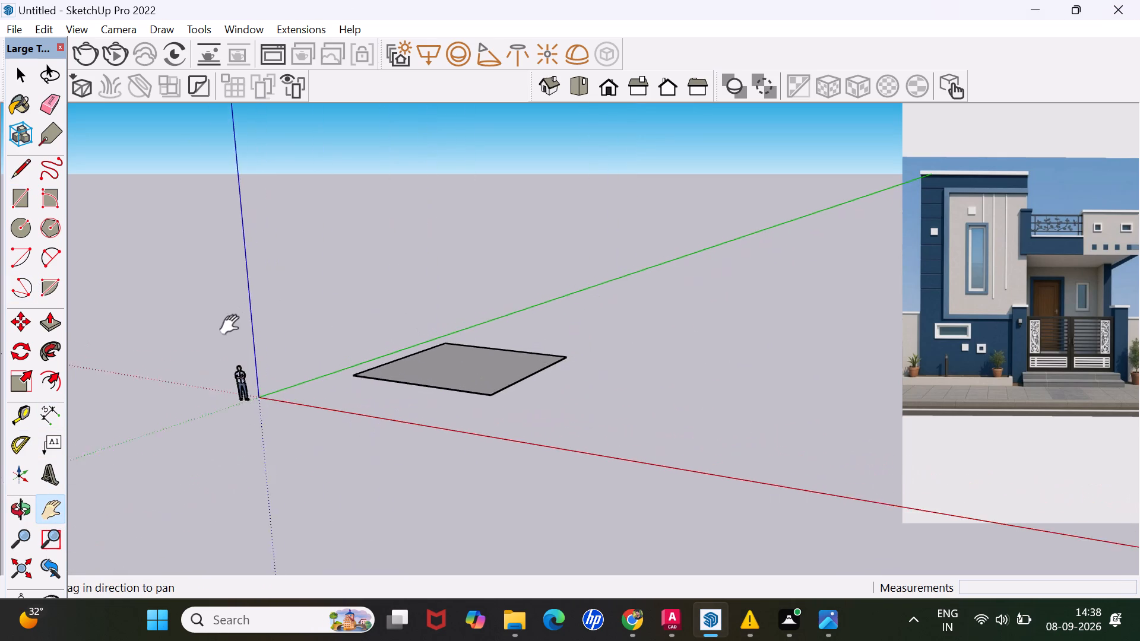
{"action": "left_click_drag", "start_coordinate": [233, 325], "coordinate": [287, 354]}
{"action": "scroll", "coordinate": [432, 369], "scroll_direction": "down", "scroll_amount": 3}
{"action": "middle_click_drag", "start_coordinate": [429, 414], "coordinate": [507, 446]}
{"action": "scroll", "coordinate": [519, 406], "scroll_direction": "up", "scroll_amount": 3}
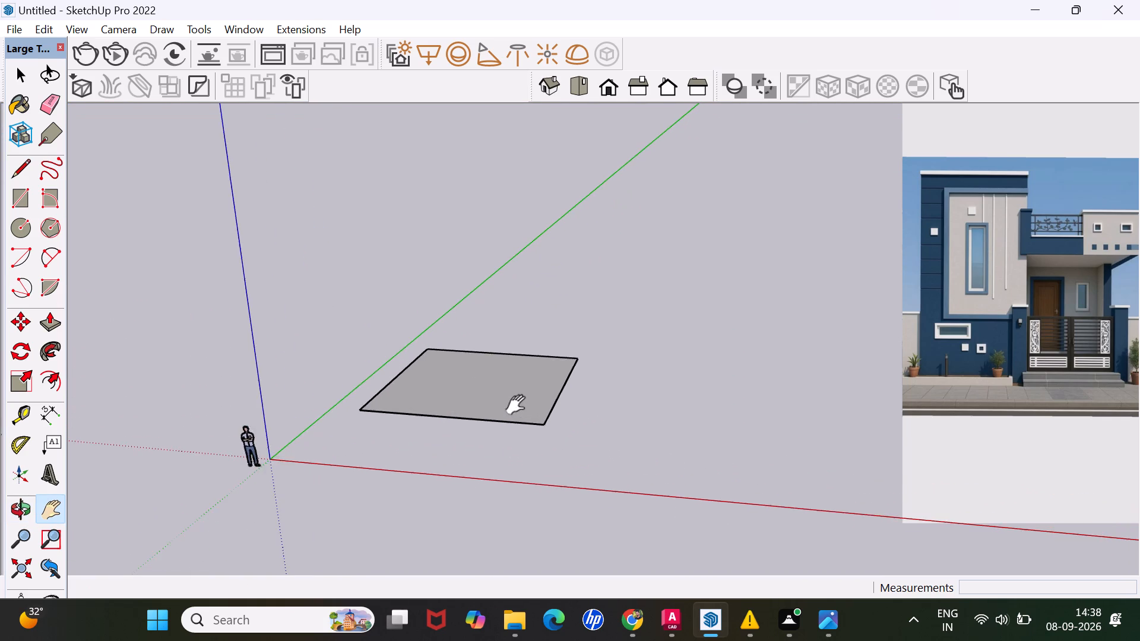
{"action": "scroll", "coordinate": [515, 409], "scroll_direction": "up", "scroll_amount": 3}
{"action": "scroll", "coordinate": [440, 395], "scroll_direction": "up", "scroll_amount": 2}
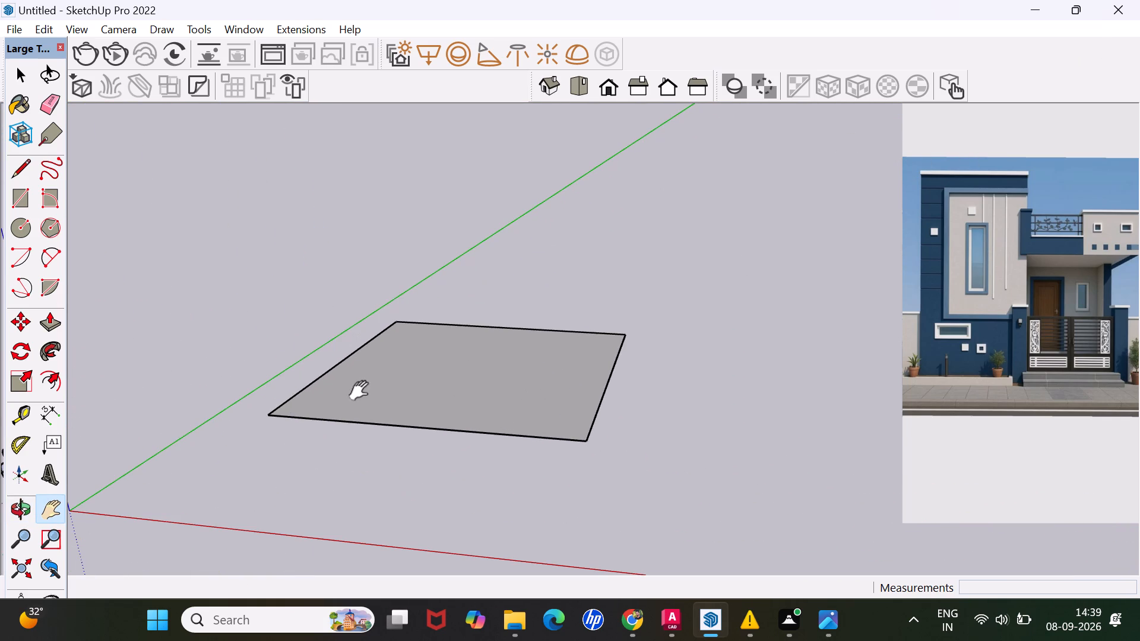
{"action": "key", "text": "p"}
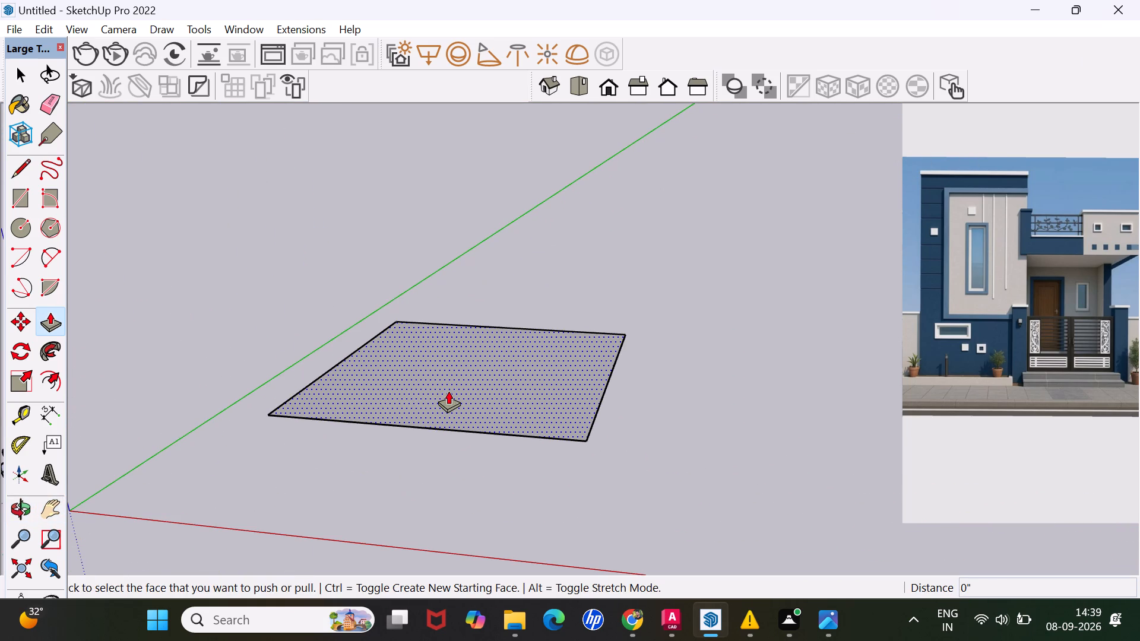
{"action": "left_click", "coordinate": [448, 391]}
{"action": "key", "text": "6"}
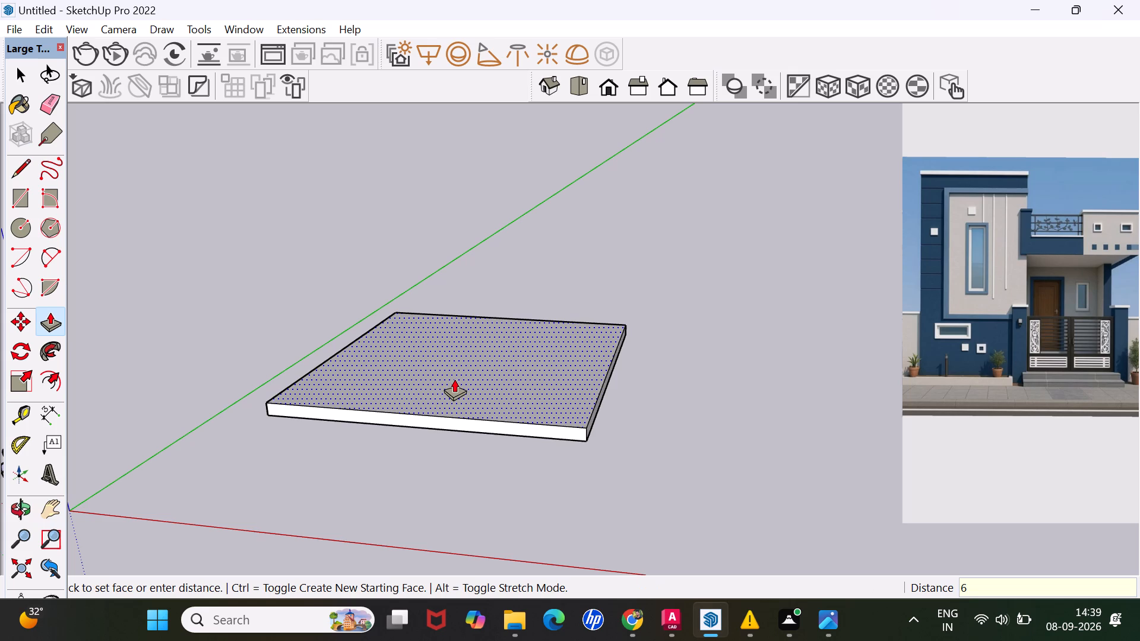
{"action": "key", "text": "Return"}
{"action": "key", "text": "space"}
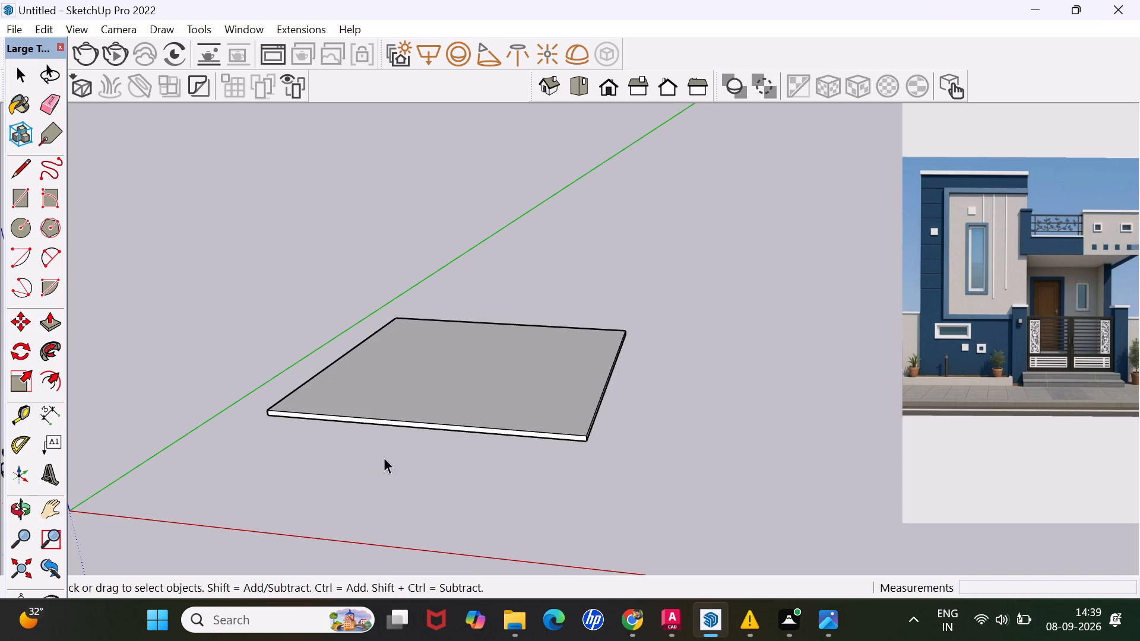
Select all the connected faces and edges of the base slab and make them a group.
{"action": "triple_click", "coordinate": [465, 399]}
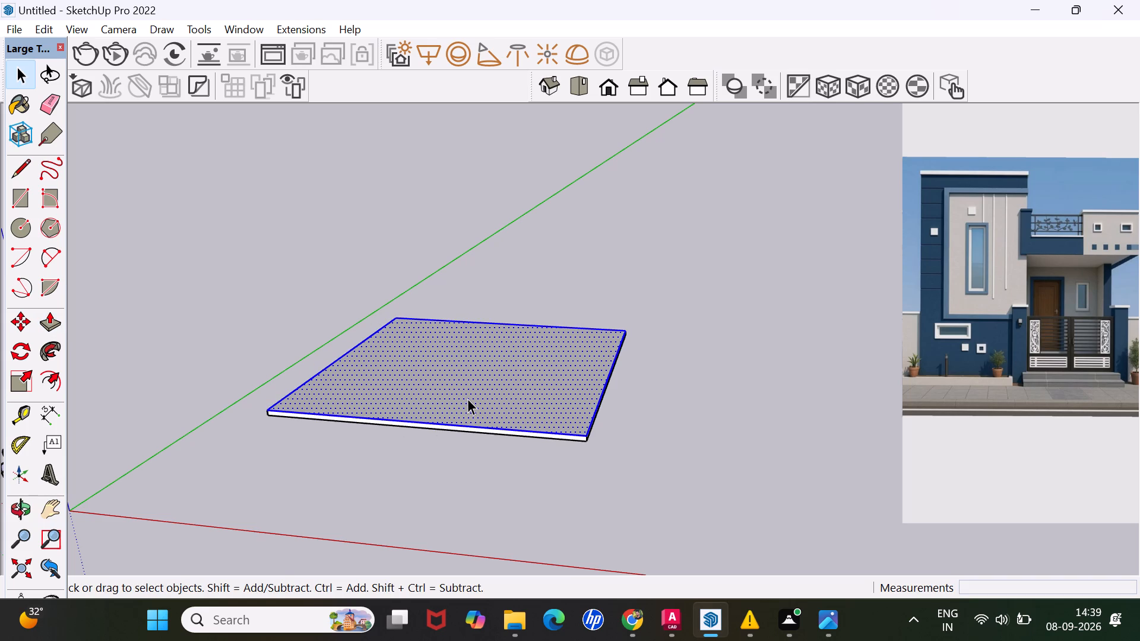
{"action": "triple_click", "coordinate": [475, 404]}
{"action": "triple_click", "coordinate": [479, 426]}
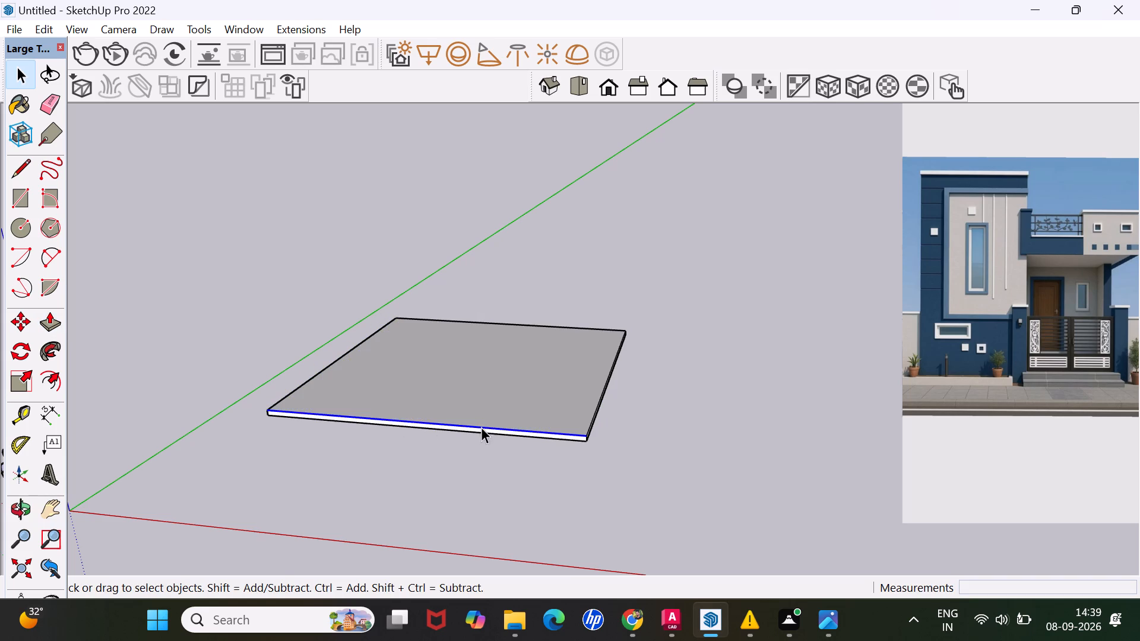
{"action": "triple_click", "coordinate": [481, 421]}
{"action": "left_click", "coordinate": [482, 418]}
{"action": "right_click", "coordinate": [480, 424]}
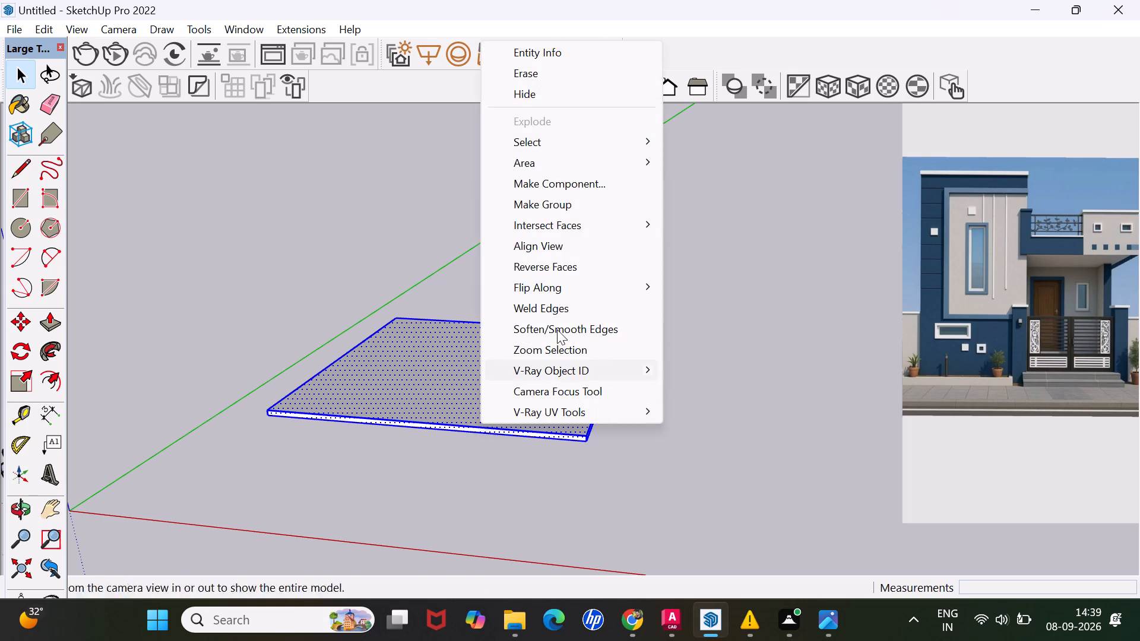
{"action": "left_click", "coordinate": [570, 210]}
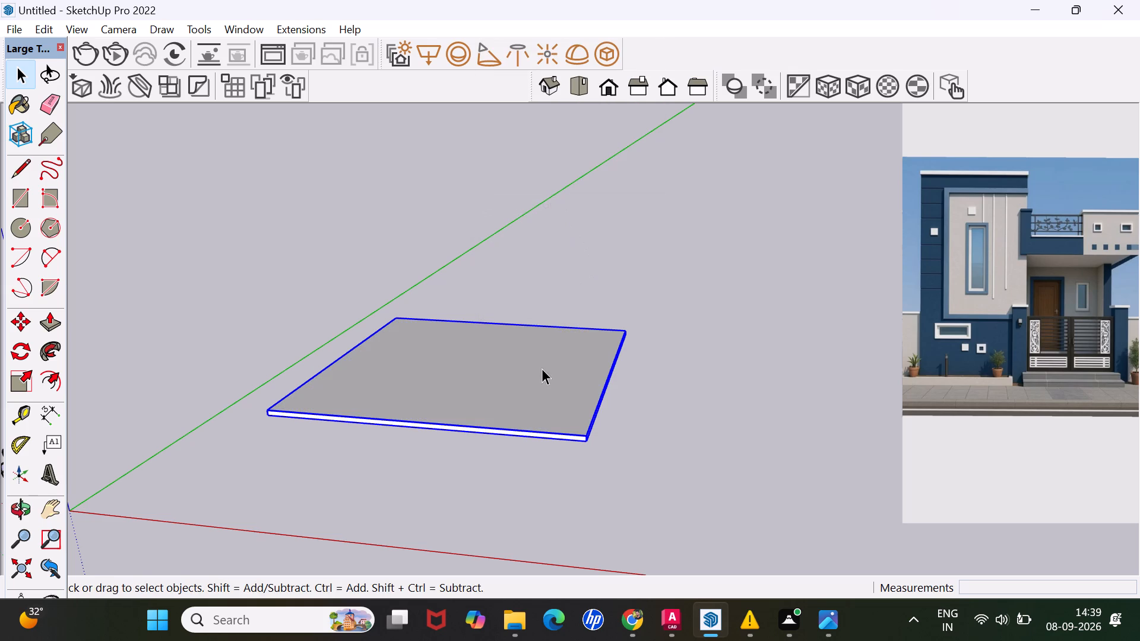
{"action": "left_click", "coordinate": [666, 353]}
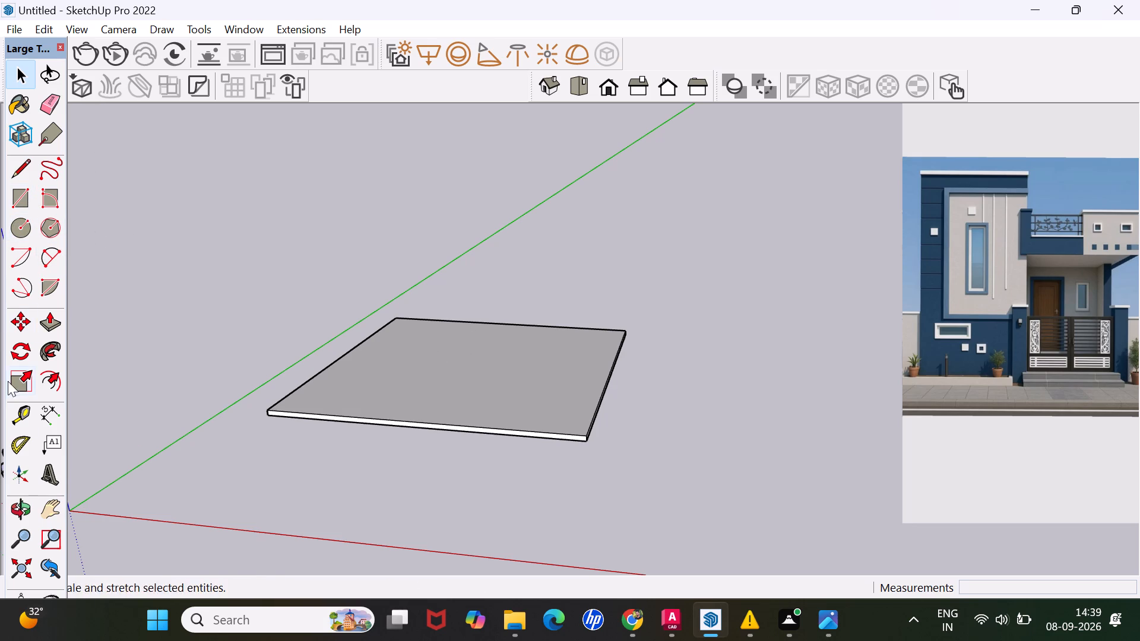
Place Tape Measure guides on the slab top, 9" inside the edge beside the green axis and 9" inside the back edge.
{"action": "left_click", "coordinate": [21, 415]}
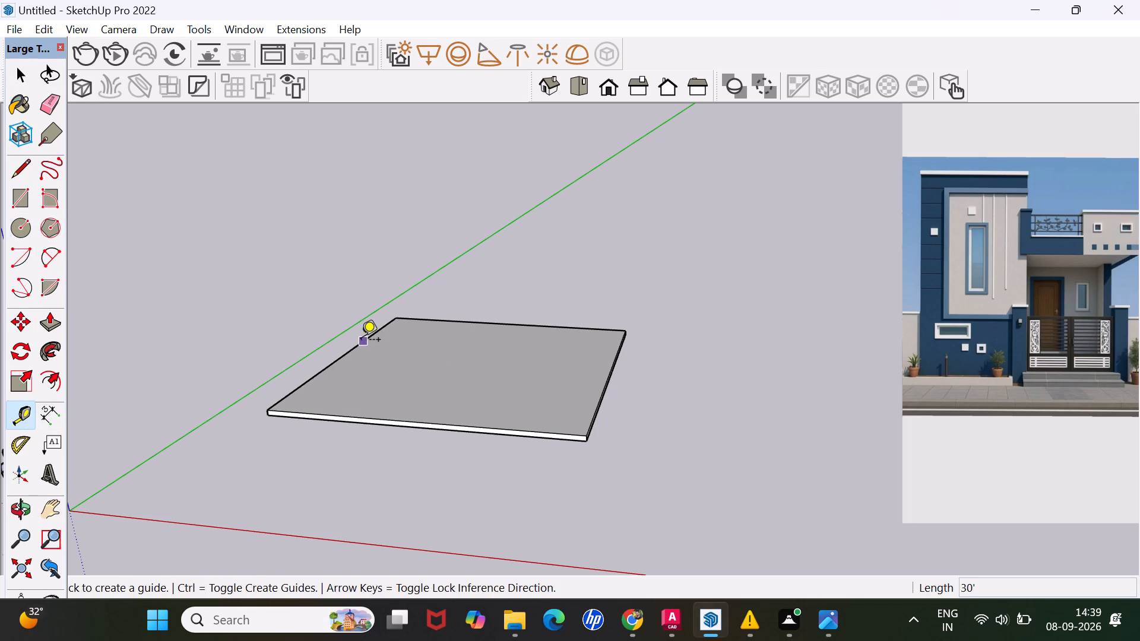
{"action": "left_click", "coordinate": [359, 342]}
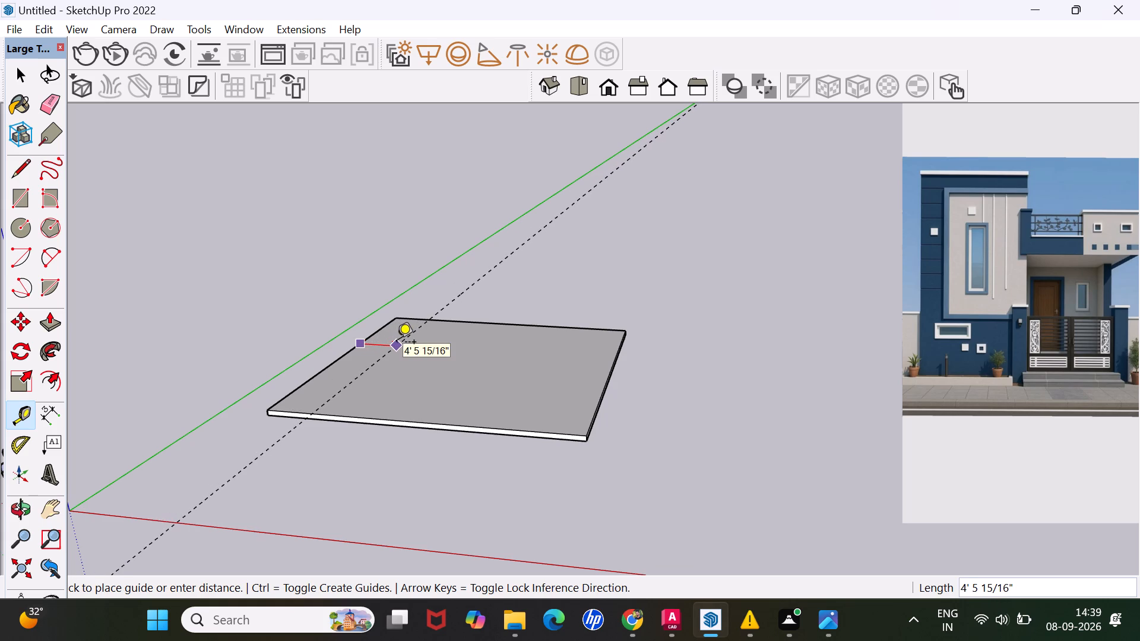
{"action": "key", "text": "9"}
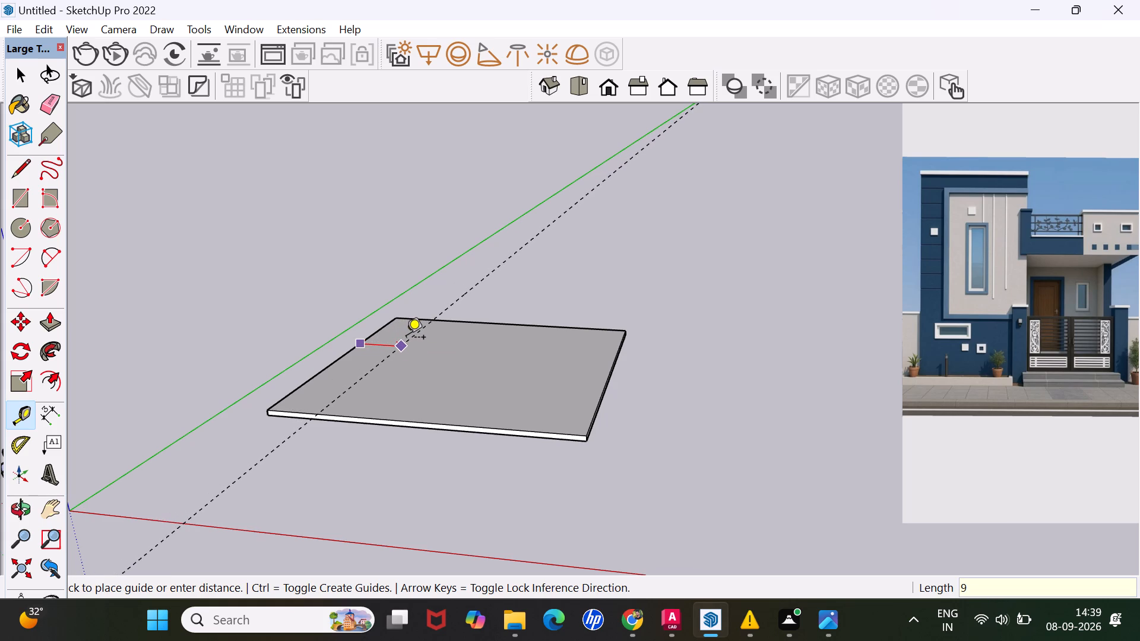
{"action": "key", "text": "Return"}
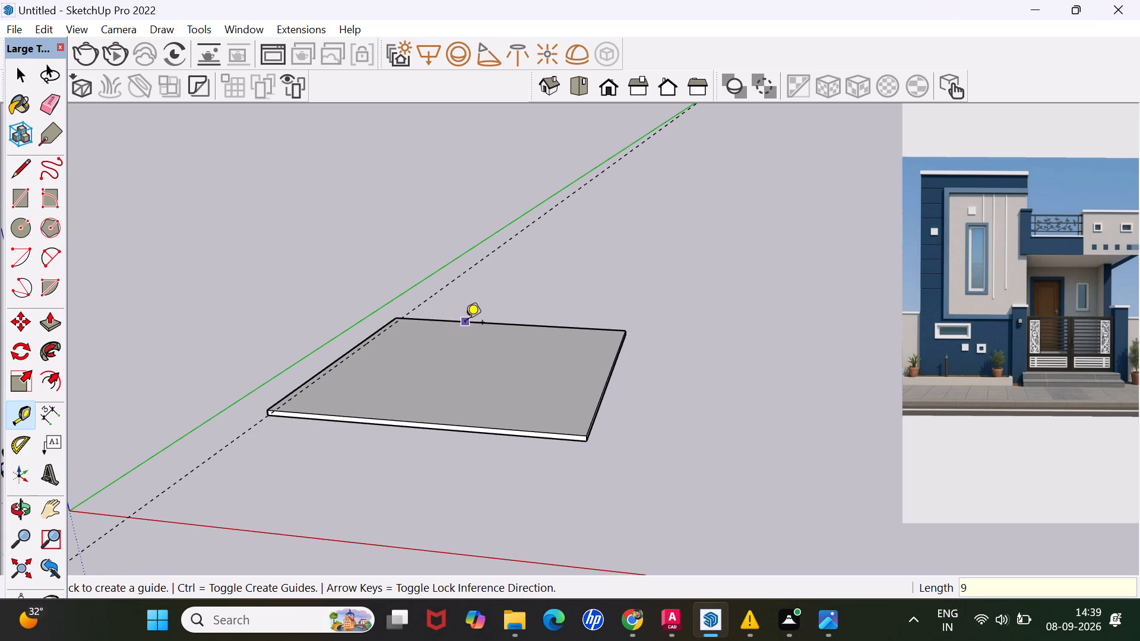
{"action": "left_click", "coordinate": [465, 323]}
{"action": "key", "text": "9"}
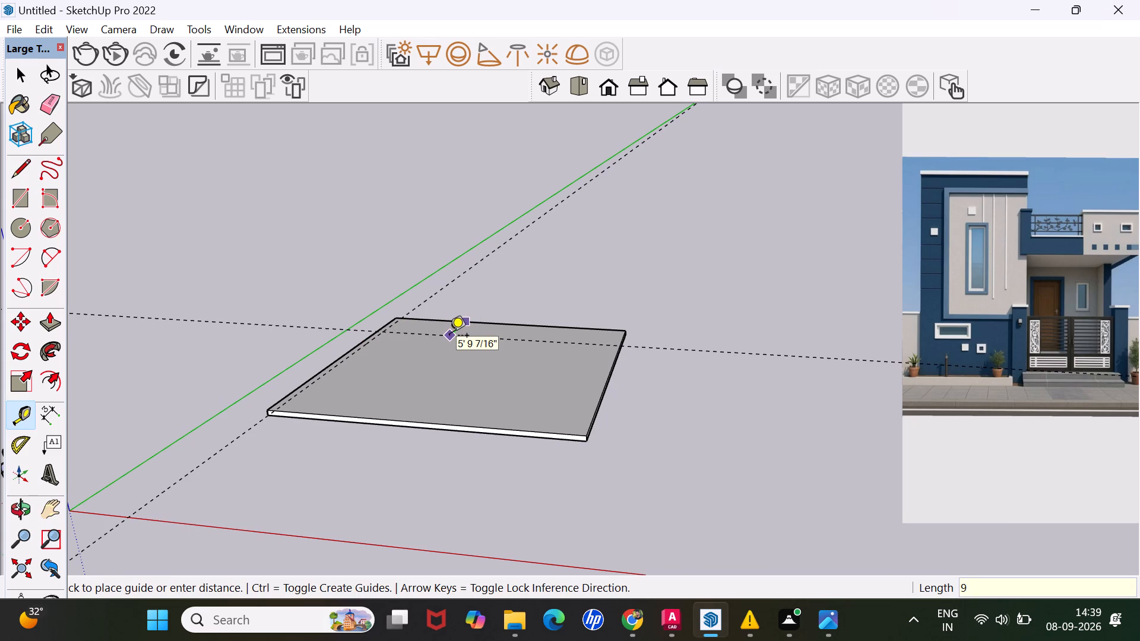
{"action": "key", "text": "Return"}
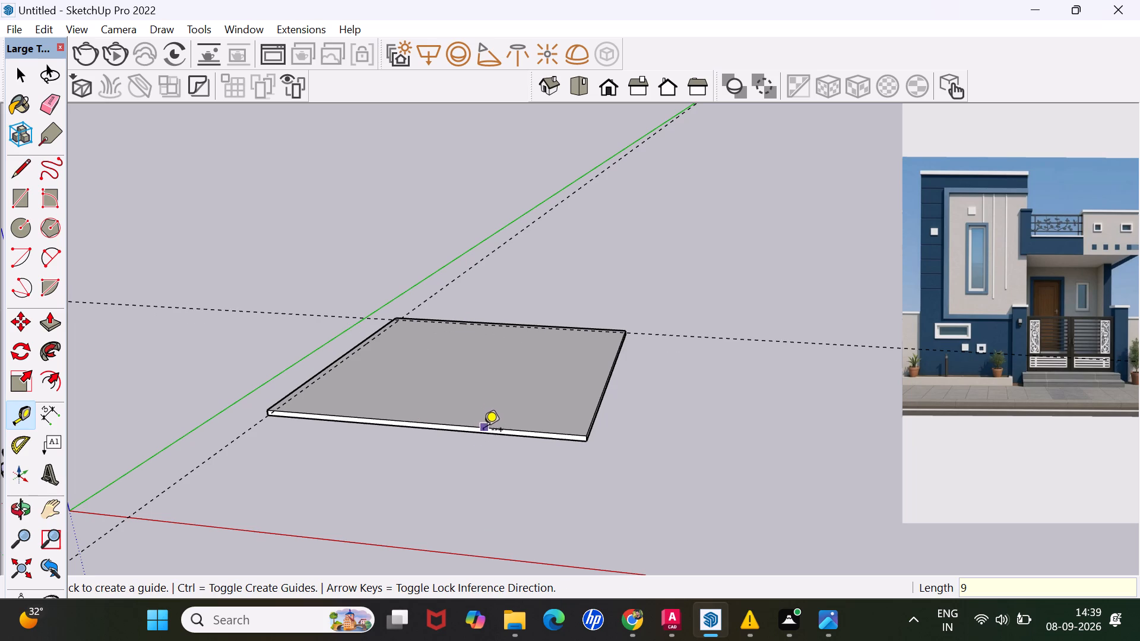
Place a Tape Measure guide on the slab top, 9" inside the front edge facing the red axis.
{"action": "left_click", "coordinate": [484, 429]}
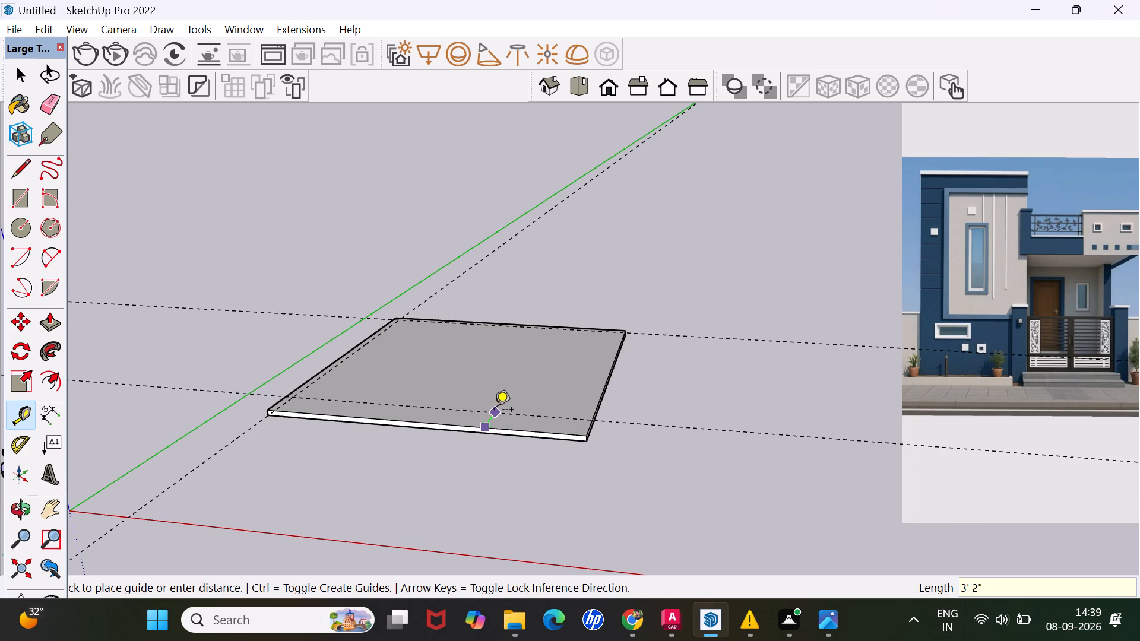
{"action": "key", "text": "9"}
{"action": "key", "text": "Return"}
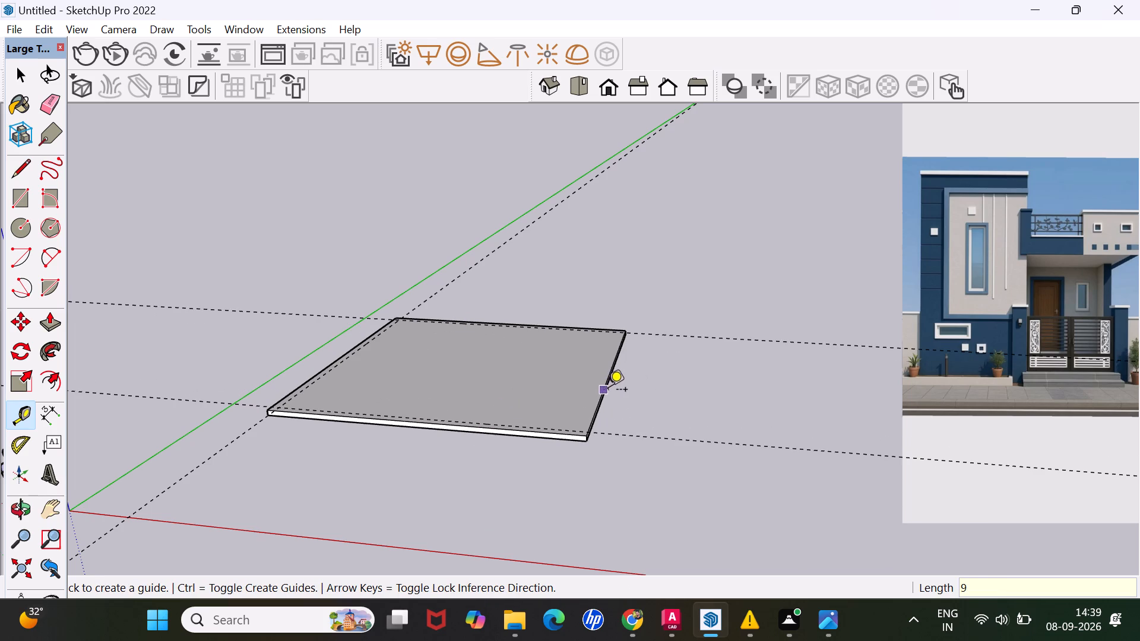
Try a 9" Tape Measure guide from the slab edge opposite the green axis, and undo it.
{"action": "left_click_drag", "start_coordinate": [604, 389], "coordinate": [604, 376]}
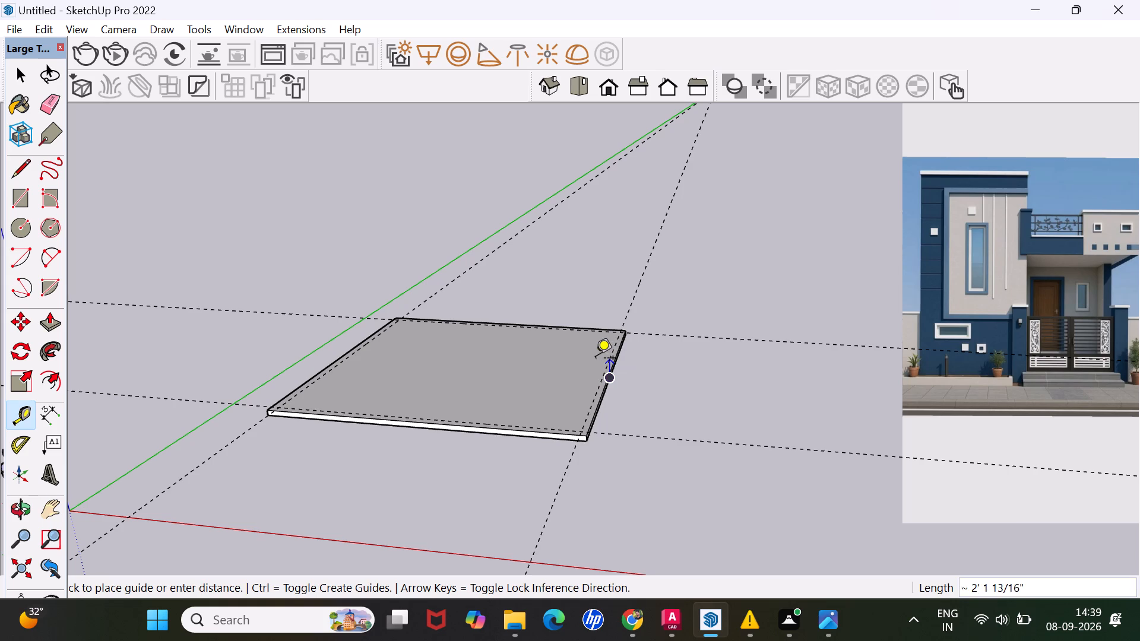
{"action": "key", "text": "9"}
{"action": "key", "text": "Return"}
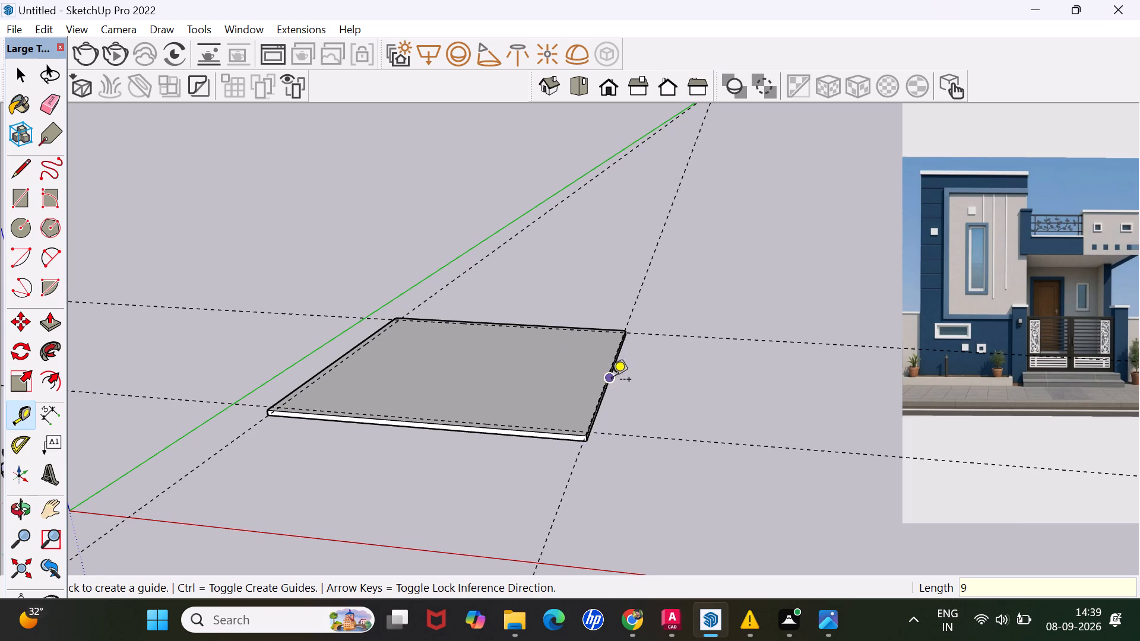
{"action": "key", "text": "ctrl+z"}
Place a Tape Measure guide on the slab top, 9" inside the edge opposite the green axis.
{"action": "left_click", "coordinate": [616, 363]}
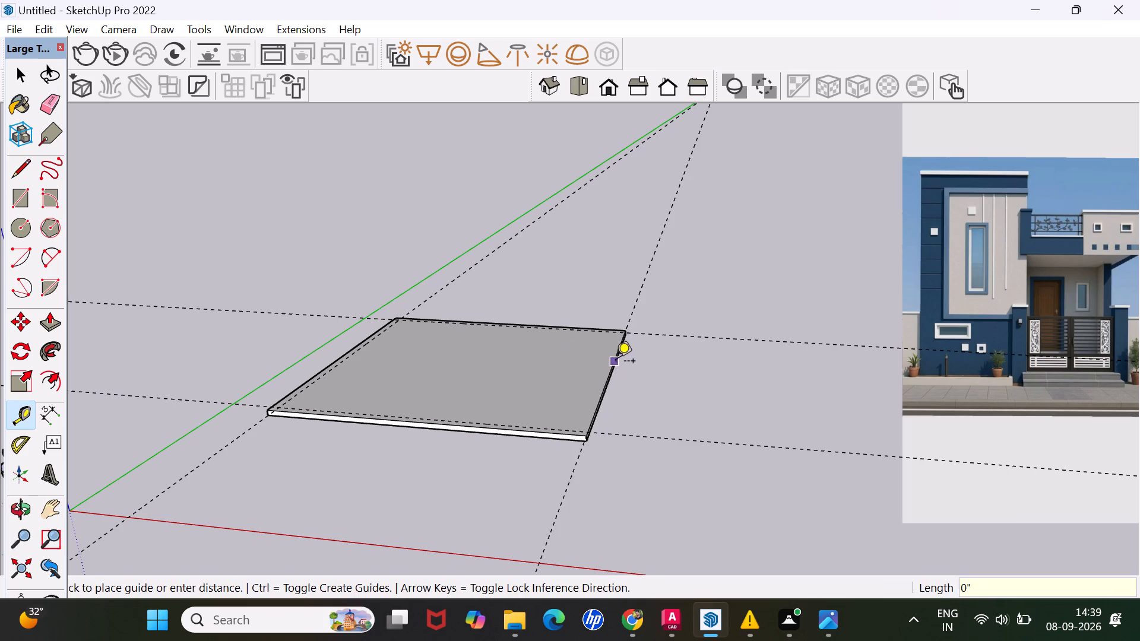
{"action": "key", "text": "9"}
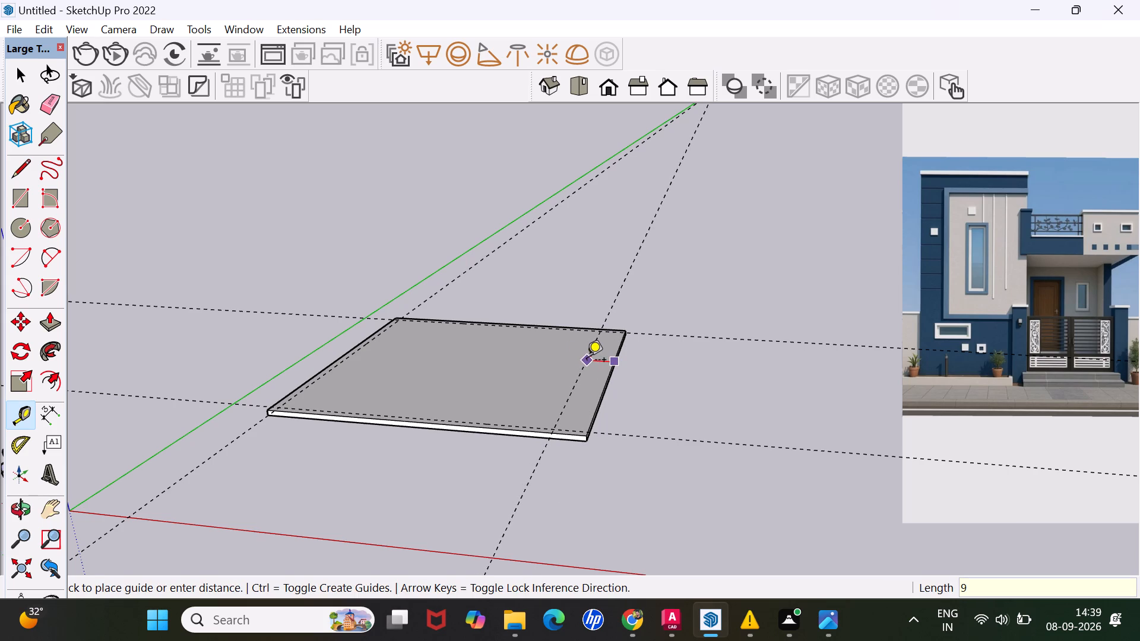
{"action": "key", "text": "Return"}
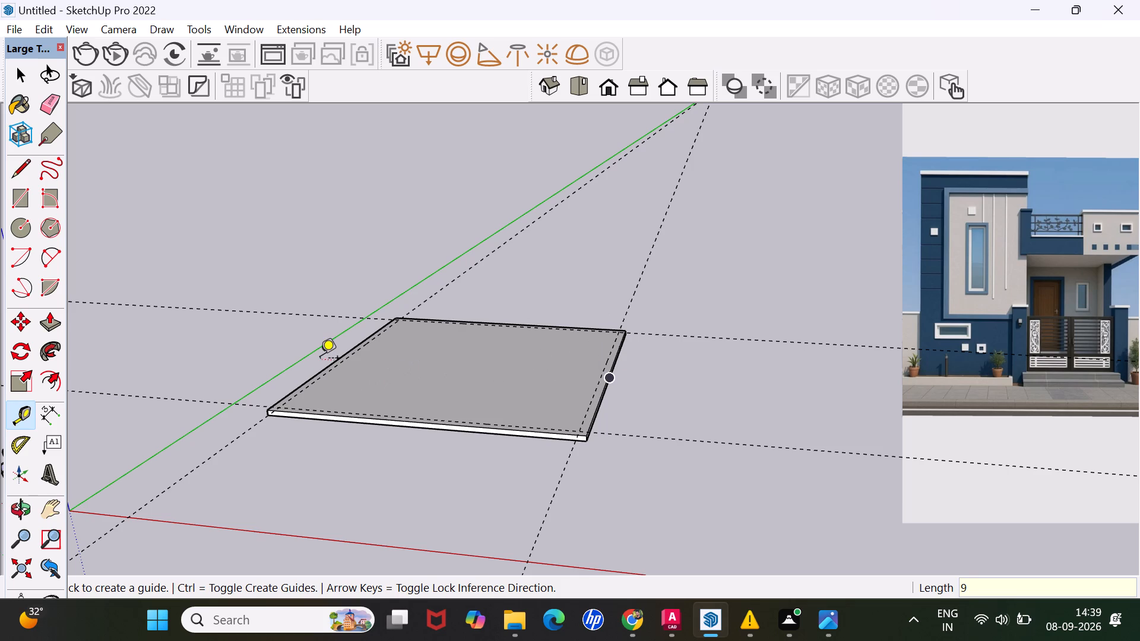
Draw a 30' by 9" wall strip rectangle on the slab top along the edge beside the green axis.
{"action": "scroll", "coordinate": [320, 357], "scroll_direction": "up", "scroll_amount": 1}
{"action": "scroll", "coordinate": [384, 345], "scroll_direction": "up", "scroll_amount": 3}
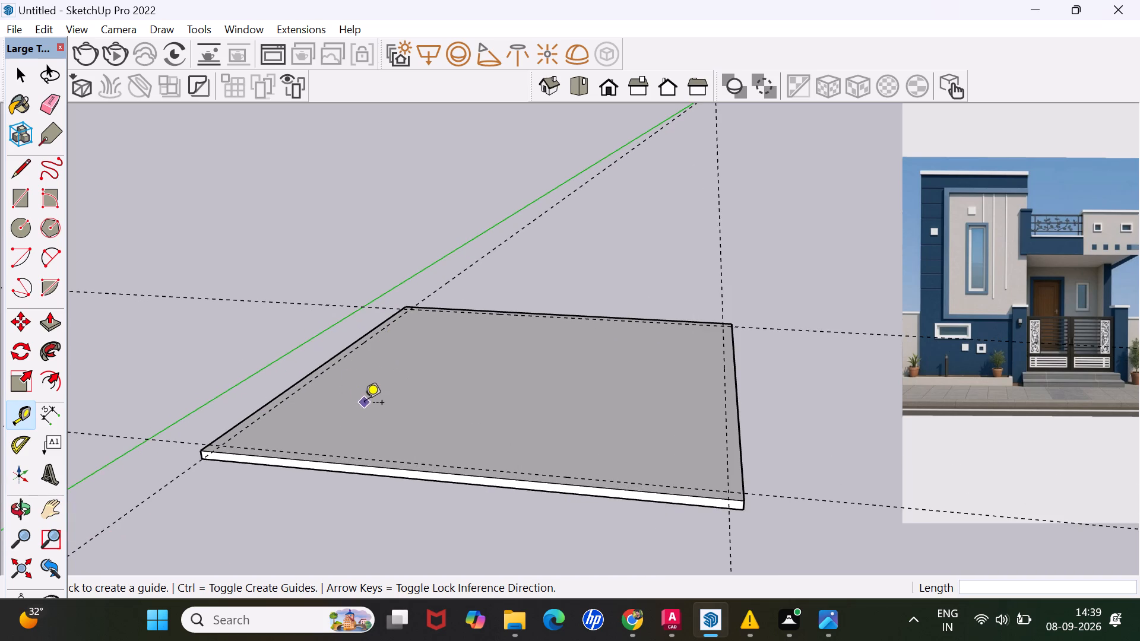
{"action": "key", "text": "r"}
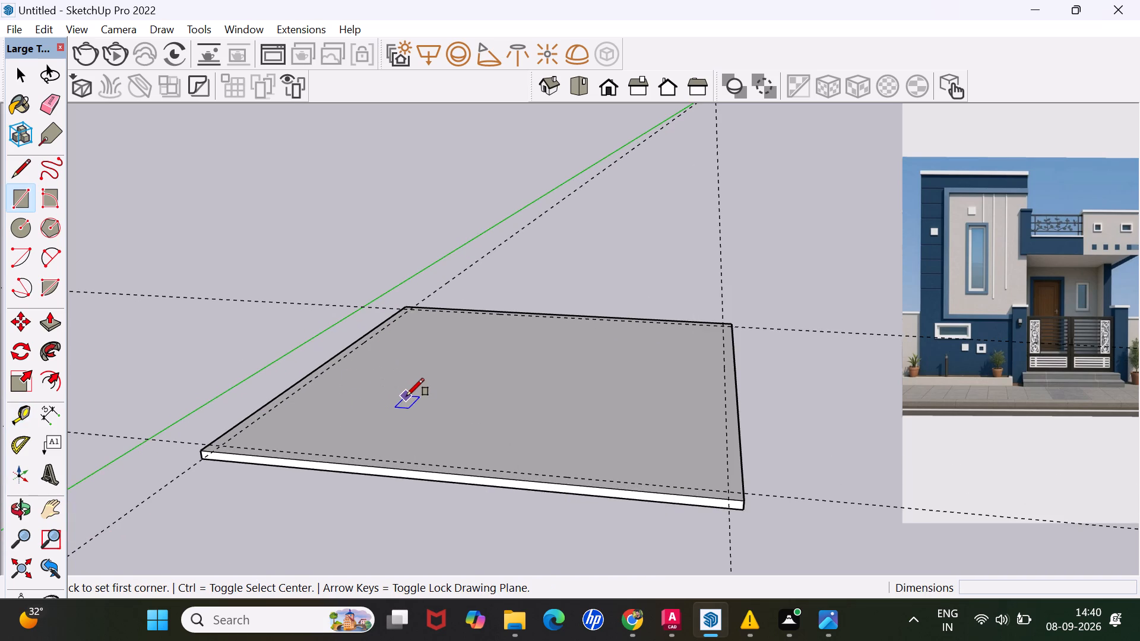
{"action": "left_click", "coordinate": [204, 448]}
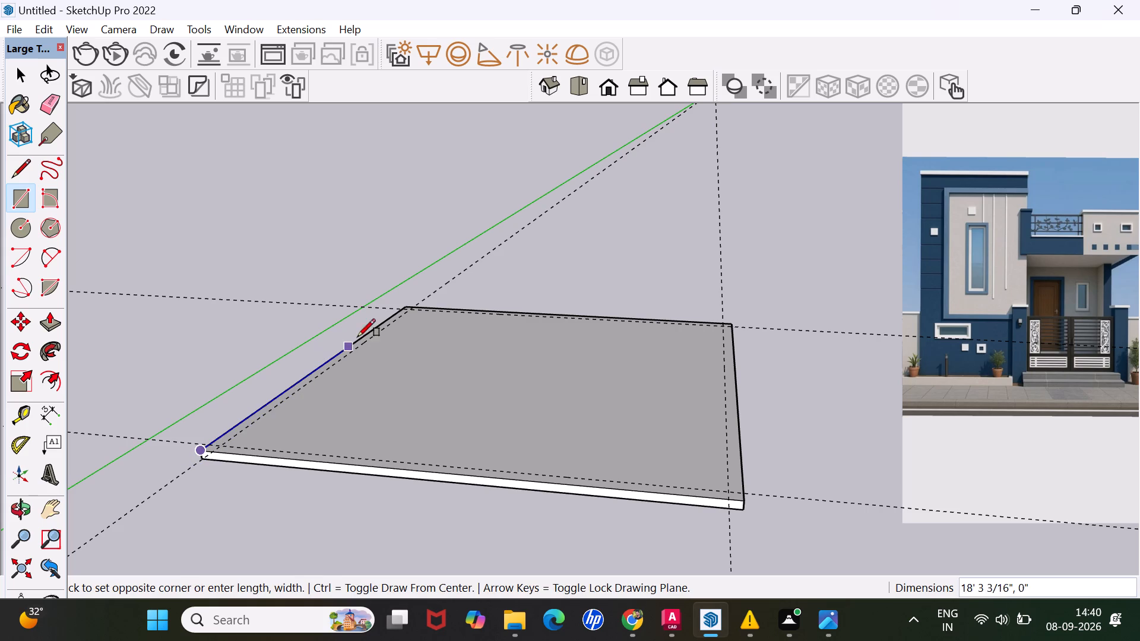
{"action": "scroll", "coordinate": [418, 309], "scroll_direction": "up", "scroll_amount": 3}
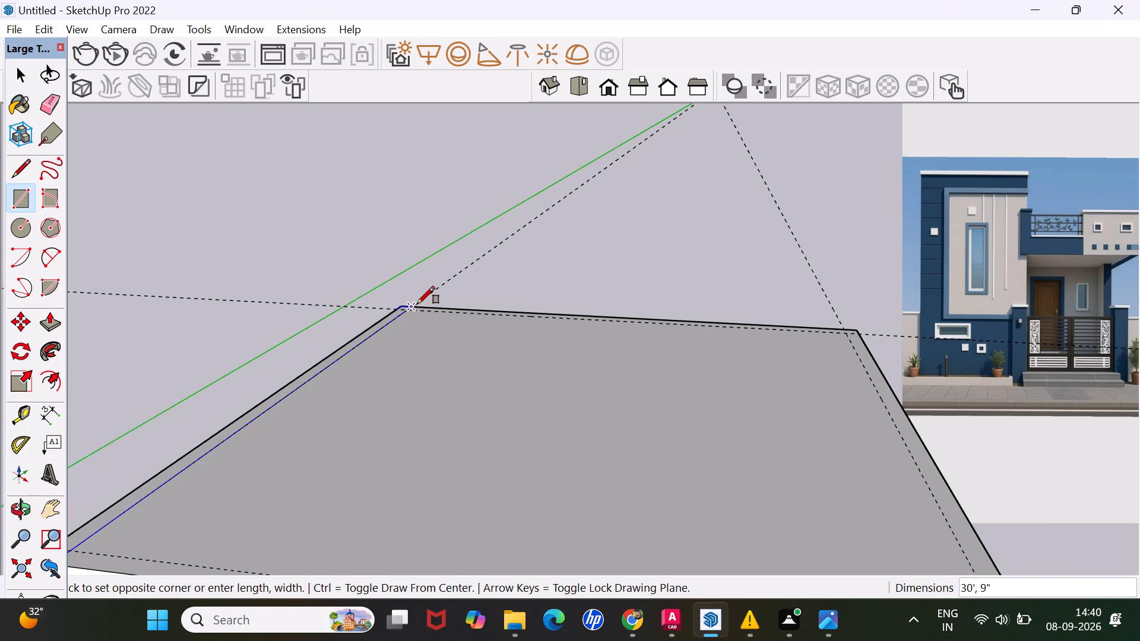
{"action": "left_click", "coordinate": [417, 304]}
Draw a 30' by 9" wall strip rectangle along the slab's back edge, out to the 9" guide.
{"action": "scroll", "coordinate": [422, 293], "scroll_direction": "up", "scroll_amount": 10}
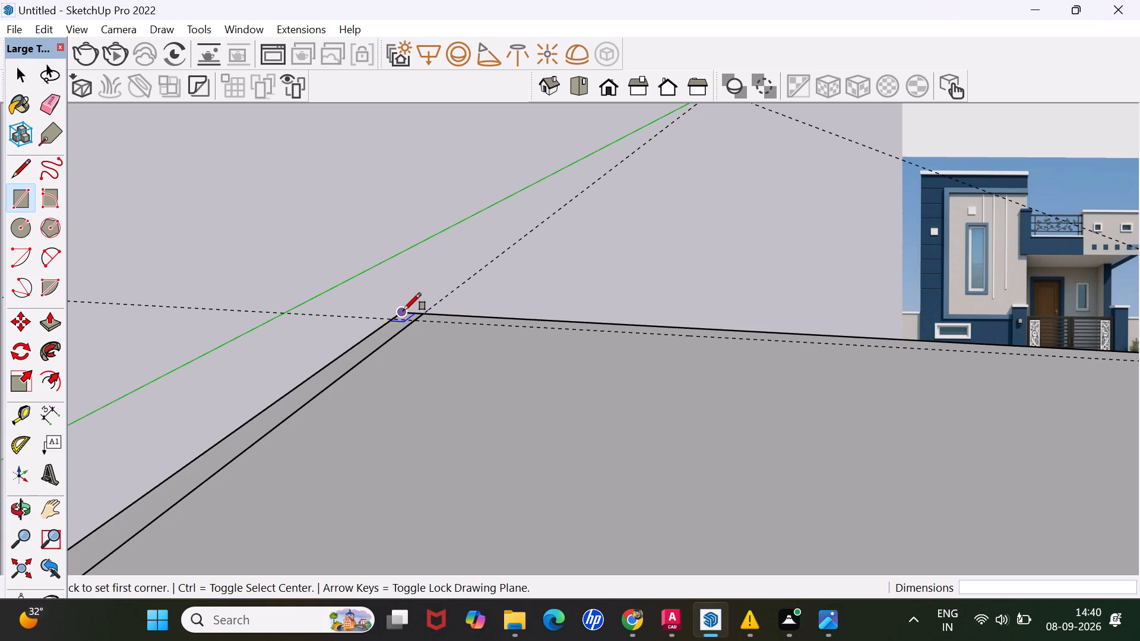
{"action": "left_click", "coordinate": [403, 310]}
{"action": "scroll", "coordinate": [590, 315], "scroll_direction": "down", "scroll_amount": 17}
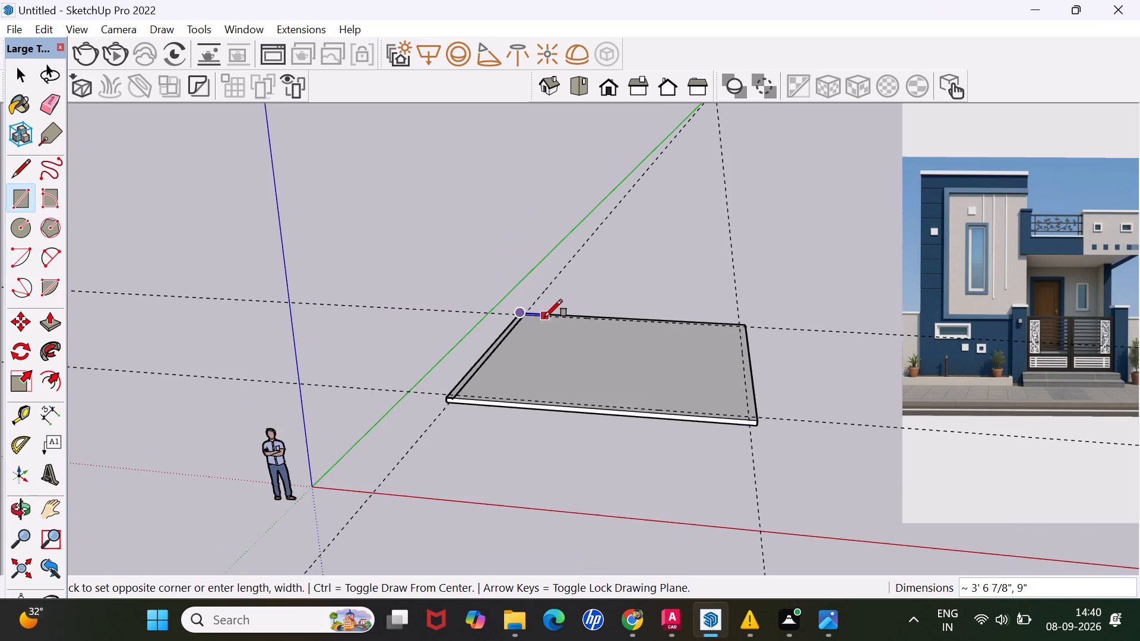
{"action": "scroll", "coordinate": [544, 317], "scroll_direction": "down", "scroll_amount": 2}
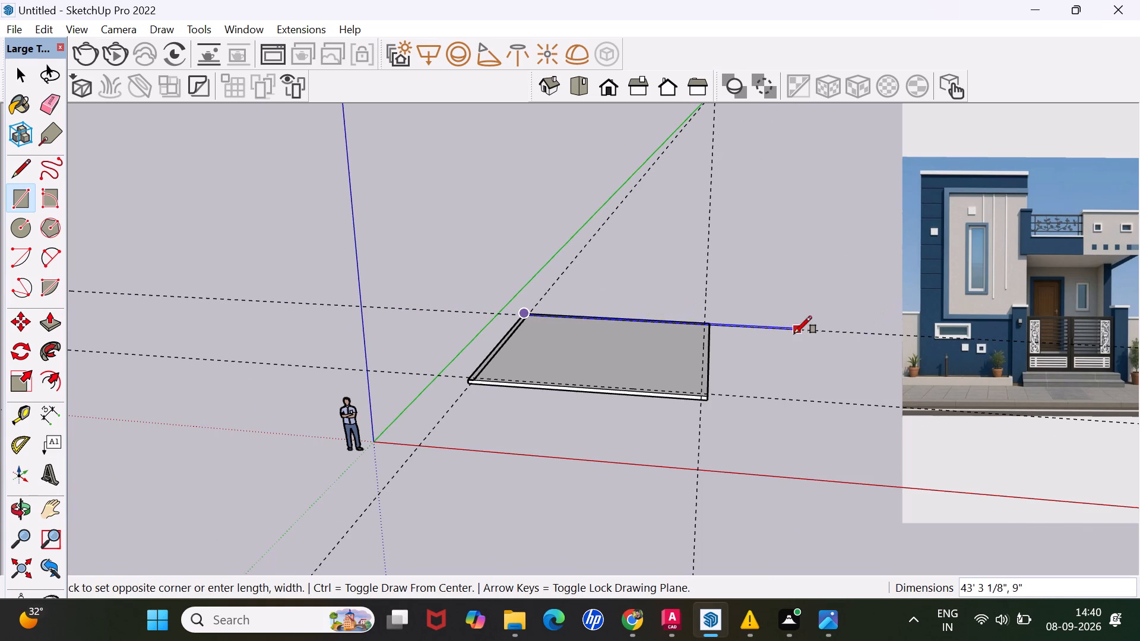
{"action": "scroll", "coordinate": [721, 327], "scroll_direction": "up", "scroll_amount": 1}
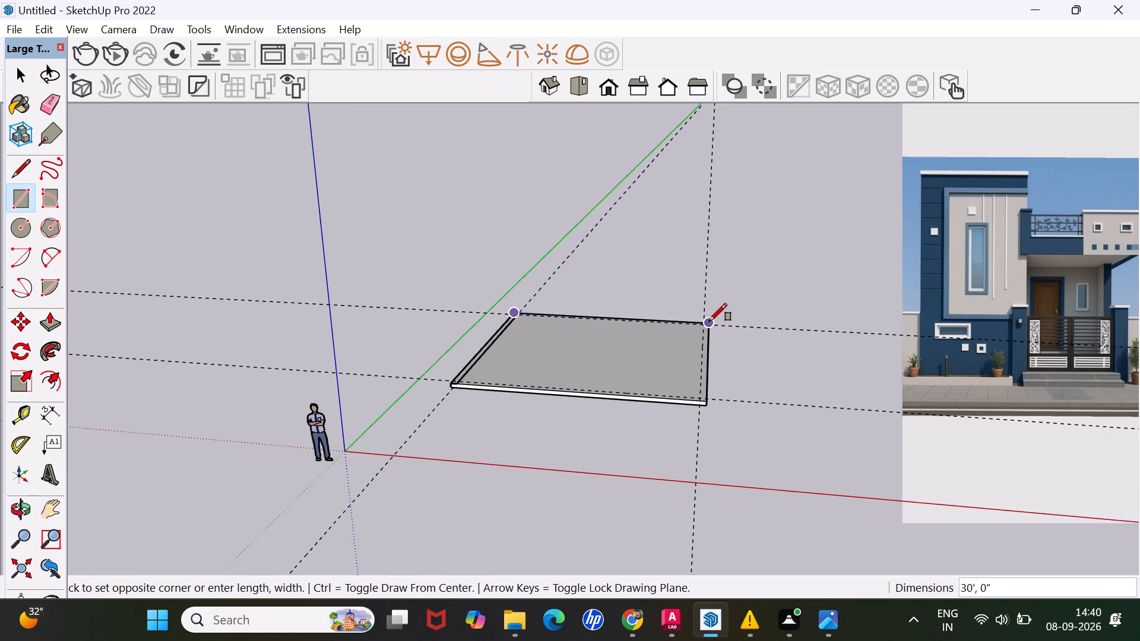
{"action": "scroll", "coordinate": [706, 313], "scroll_direction": "up", "scroll_amount": 15}
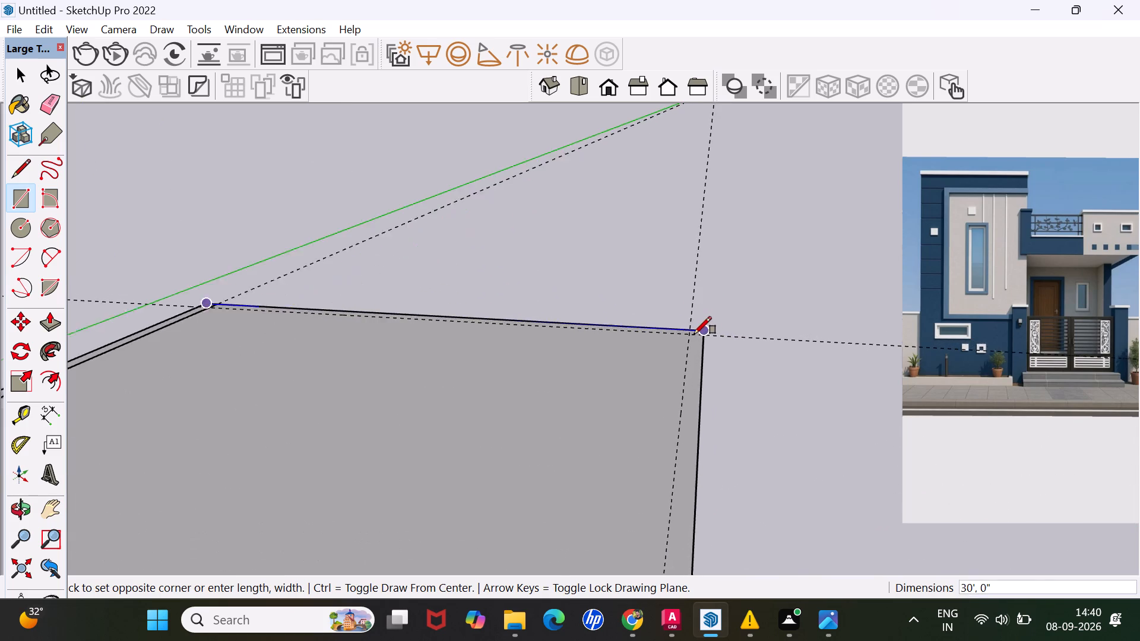
{"action": "scroll", "coordinate": [693, 334], "scroll_direction": "up", "scroll_amount": 9}
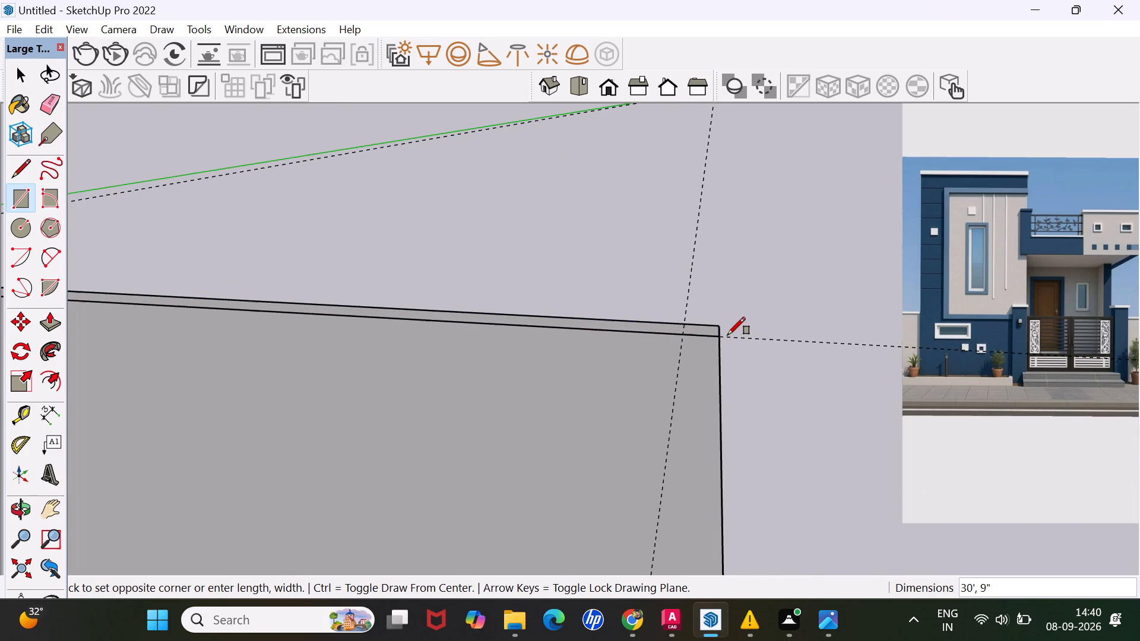
{"action": "left_click", "coordinate": [727, 335]}
Draw a 30' by 9" wall strip rectangle along the slab edge opposite the green axis.
{"action": "left_click", "coordinate": [720, 324]}
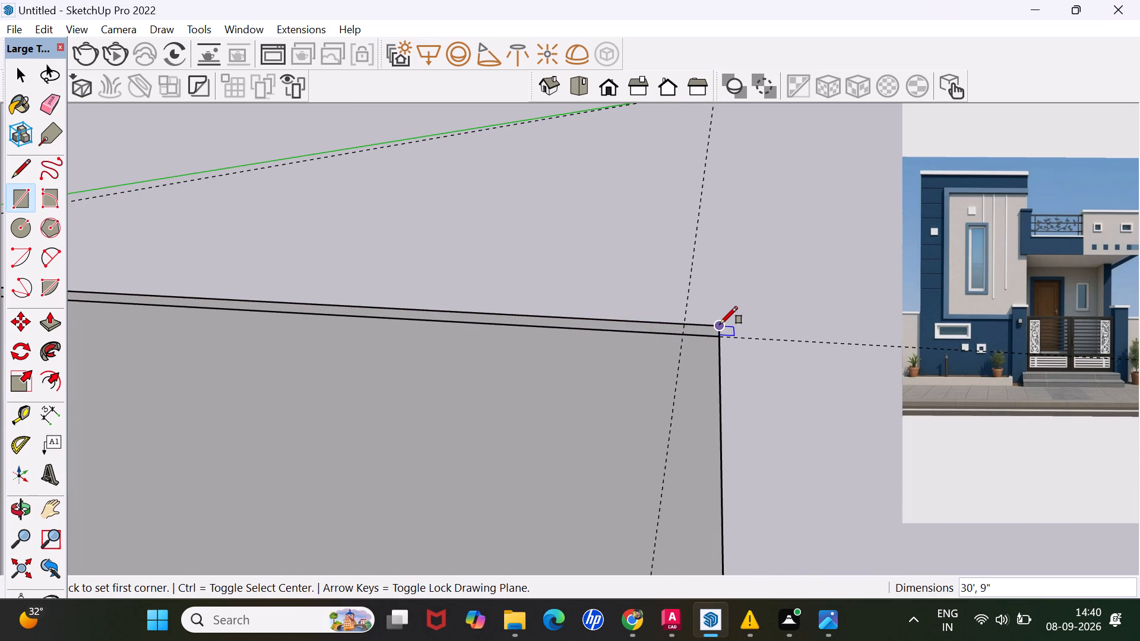
{"action": "scroll", "coordinate": [671, 377], "scroll_direction": "down", "scroll_amount": 5}
{"action": "scroll", "coordinate": [682, 364], "scroll_direction": "down", "scroll_amount": 20}
{"action": "scroll", "coordinate": [682, 364], "scroll_direction": "down", "scroll_amount": 1}
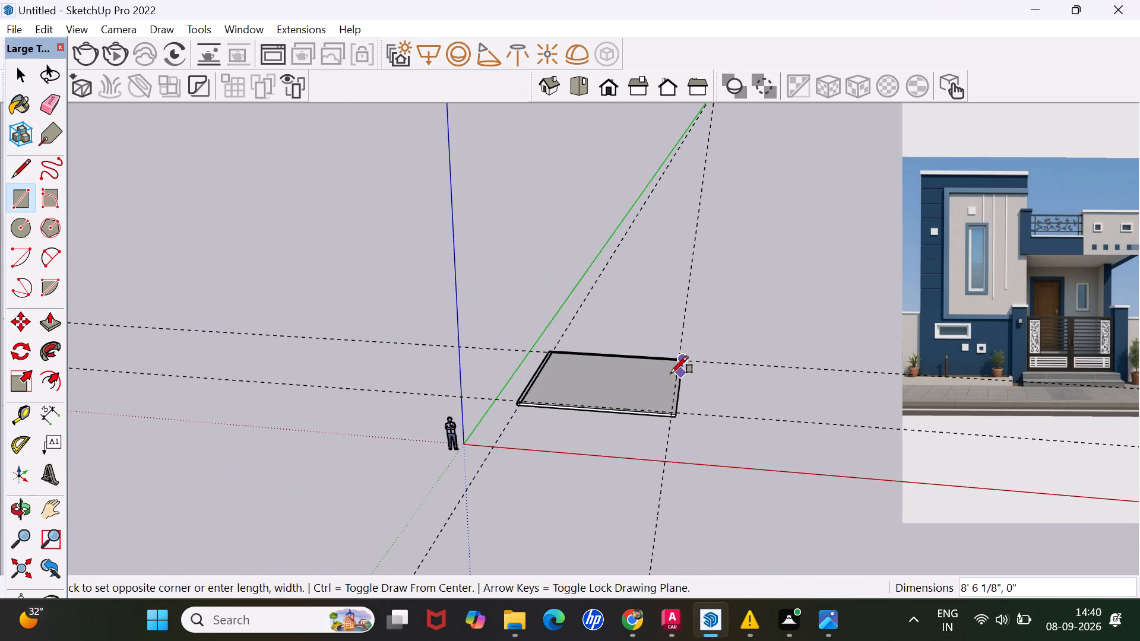
{"action": "scroll", "coordinate": [671, 420], "scroll_direction": "up", "scroll_amount": 13}
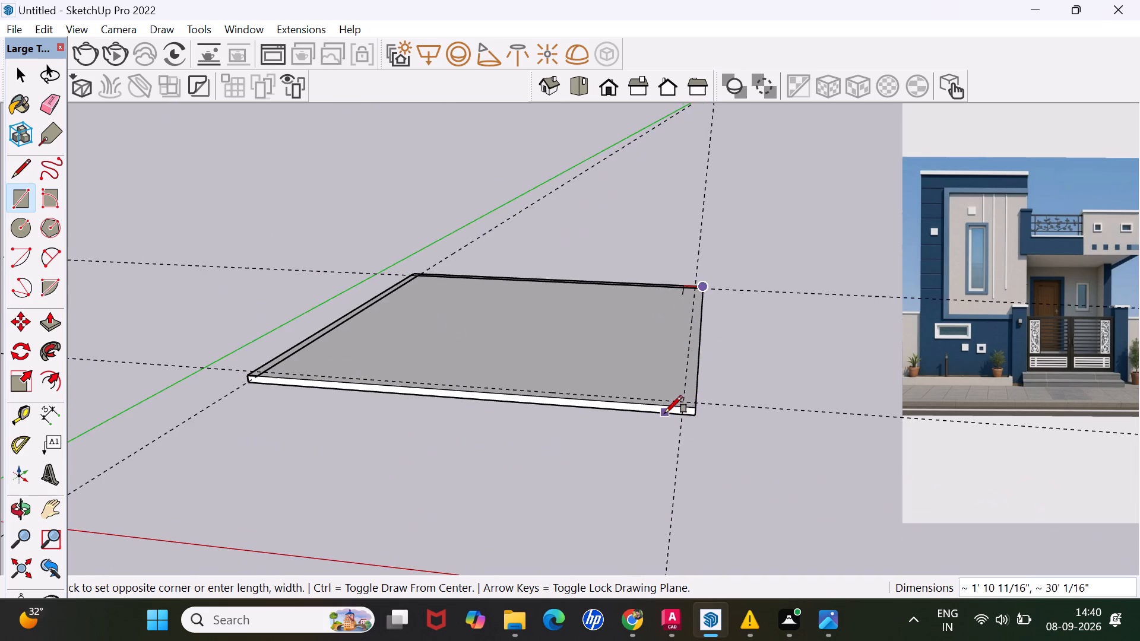
{"action": "scroll", "coordinate": [664, 413], "scroll_direction": "up", "scroll_amount": 5}
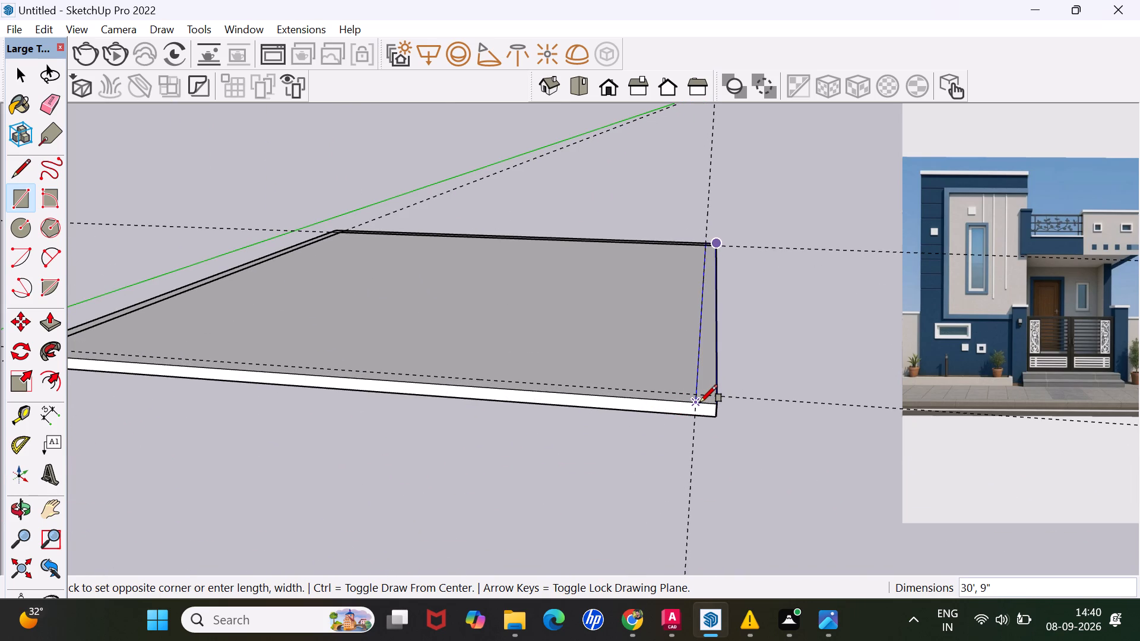
{"action": "left_click", "coordinate": [699, 402]}
Draw a 30' by 9" wall strip rectangle along the slab's front edge facing the red axis.
{"action": "scroll", "coordinate": [709, 382], "scroll_direction": "down", "scroll_amount": 10}
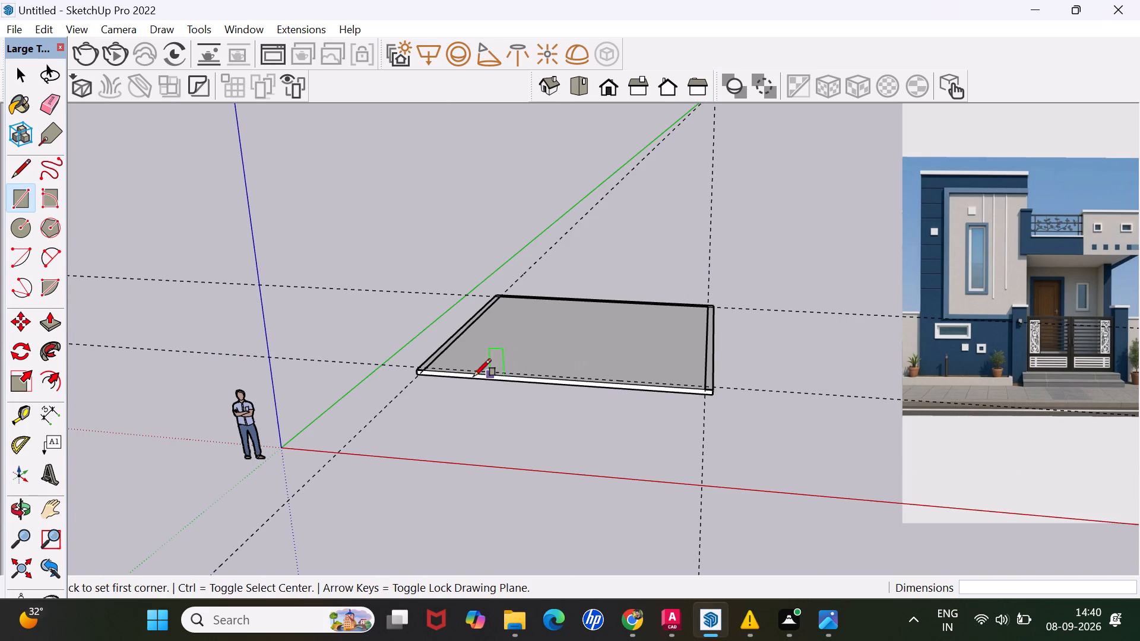
{"action": "scroll", "coordinate": [416, 364], "scroll_direction": "up", "scroll_amount": 6}
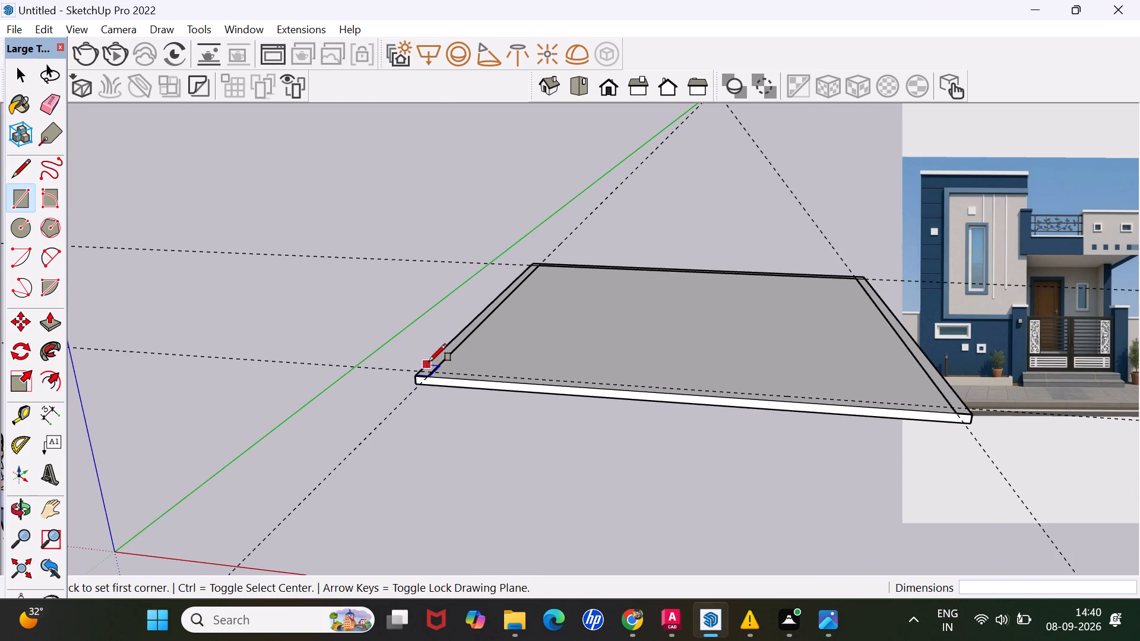
{"action": "scroll", "coordinate": [420, 367], "scroll_direction": "up", "scroll_amount": 1}
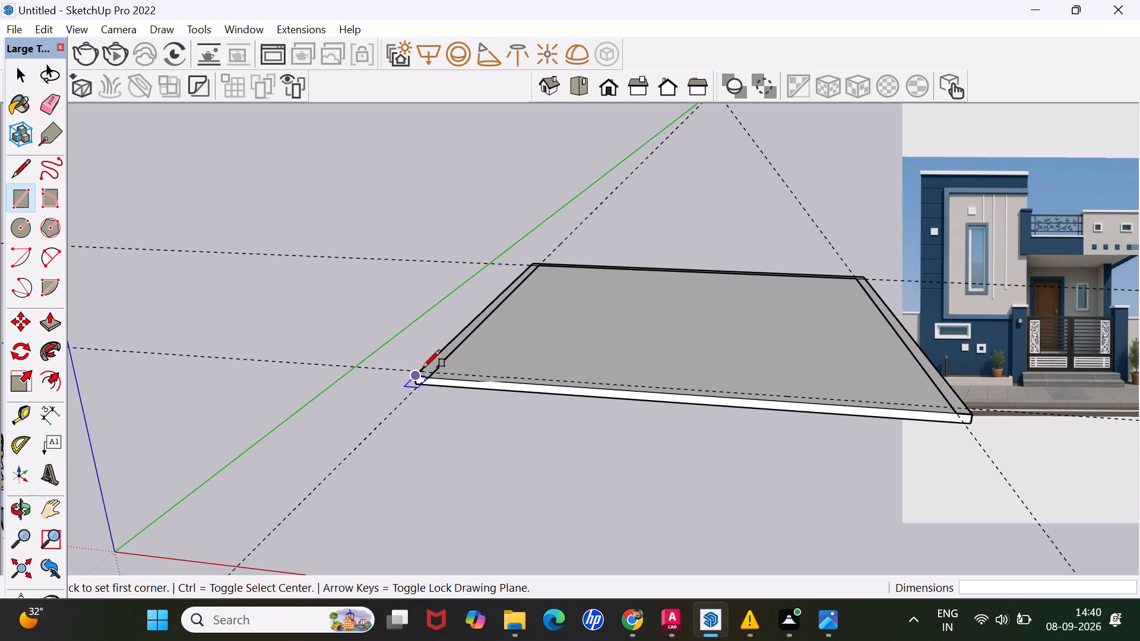
{"action": "scroll", "coordinate": [423, 367], "scroll_direction": "up", "scroll_amount": 3}
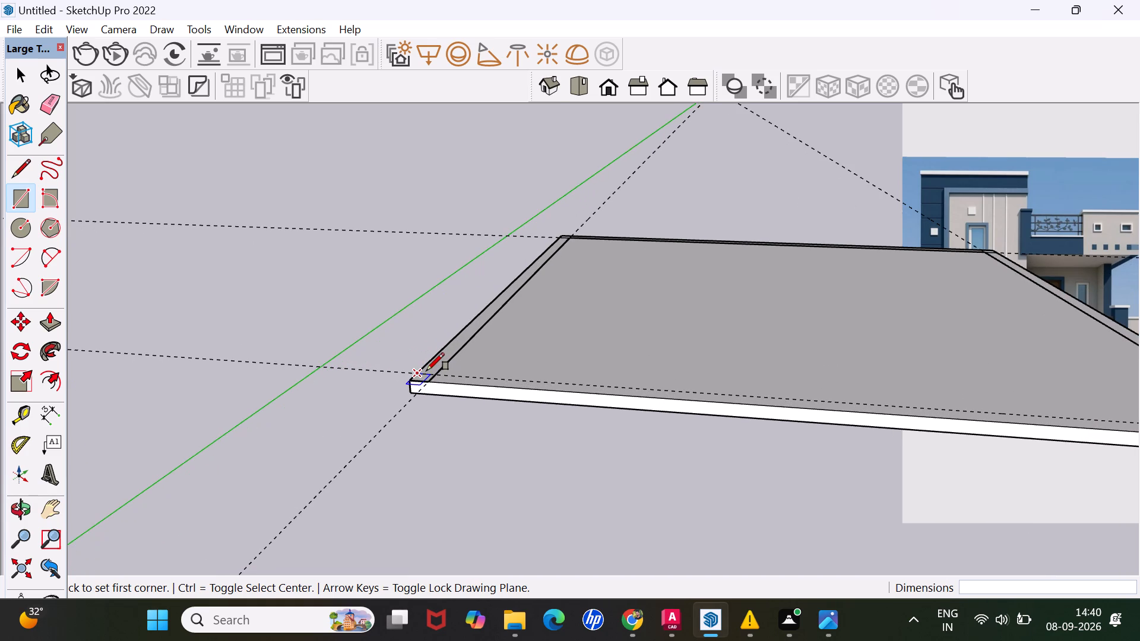
{"action": "left_click", "coordinate": [424, 370]}
{"action": "scroll", "coordinate": [633, 379], "scroll_direction": "down", "scroll_amount": 9}
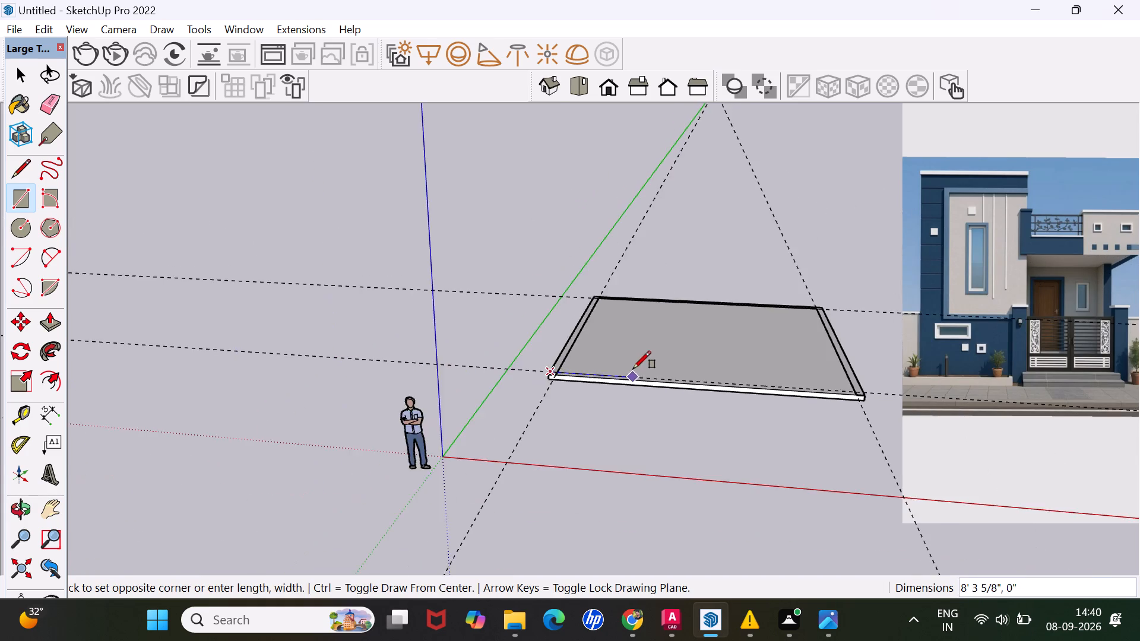
{"action": "scroll", "coordinate": [633, 369], "scroll_direction": "down", "scroll_amount": 4}
{"action": "scroll", "coordinate": [793, 384], "scroll_direction": "up", "scroll_amount": 9}
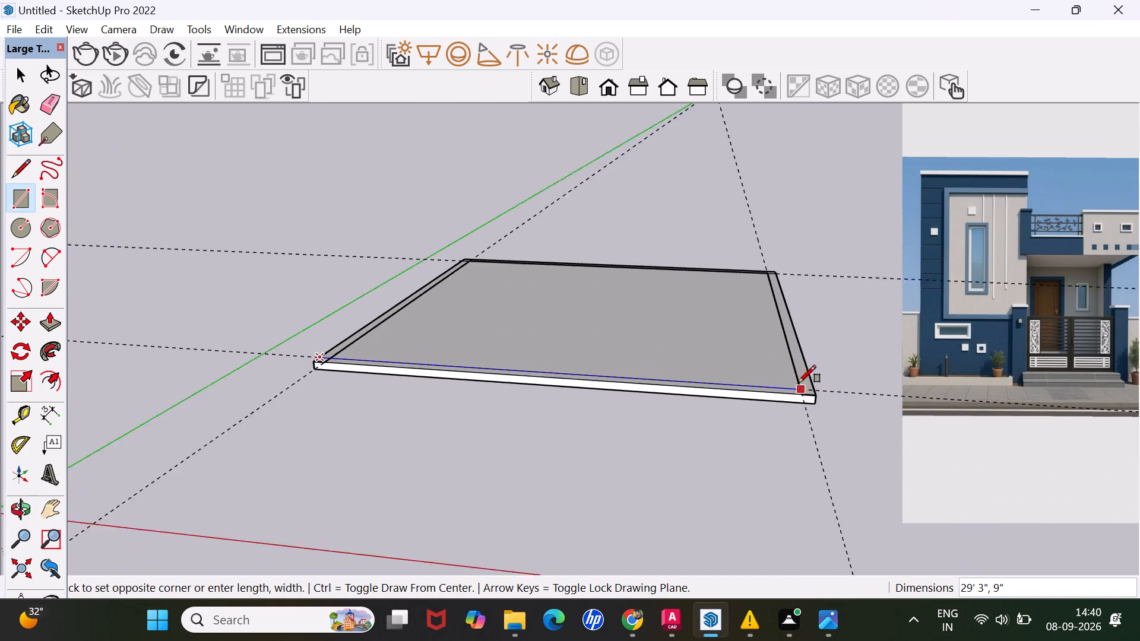
{"action": "scroll", "coordinate": [798, 383], "scroll_direction": "up", "scroll_amount": 1}
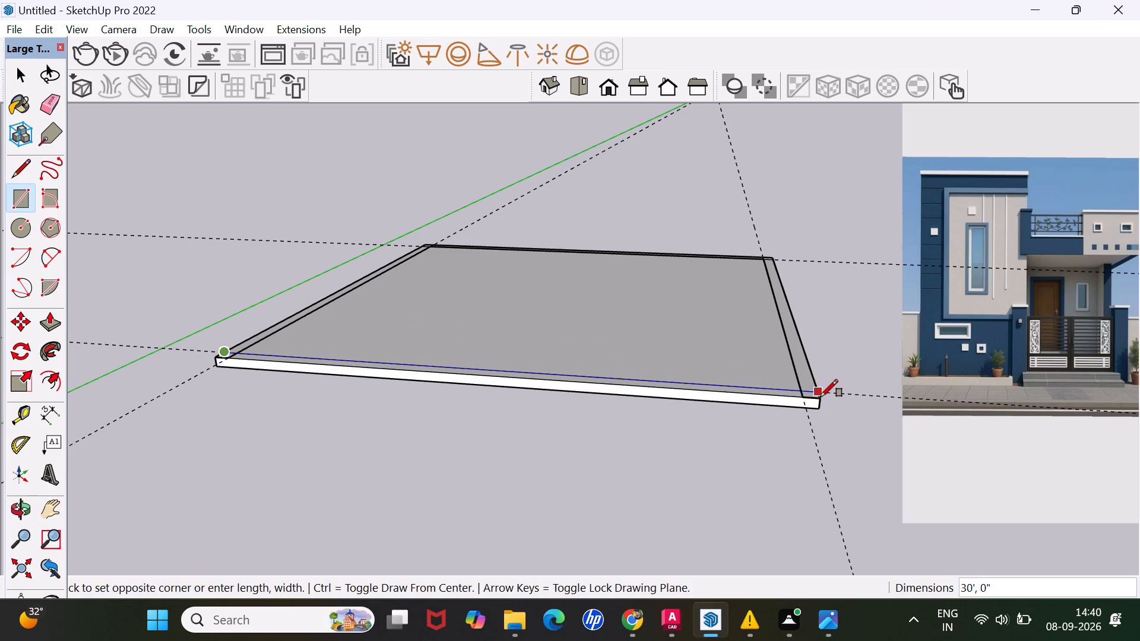
{"action": "scroll", "coordinate": [820, 397], "scroll_direction": "up", "scroll_amount": 8}
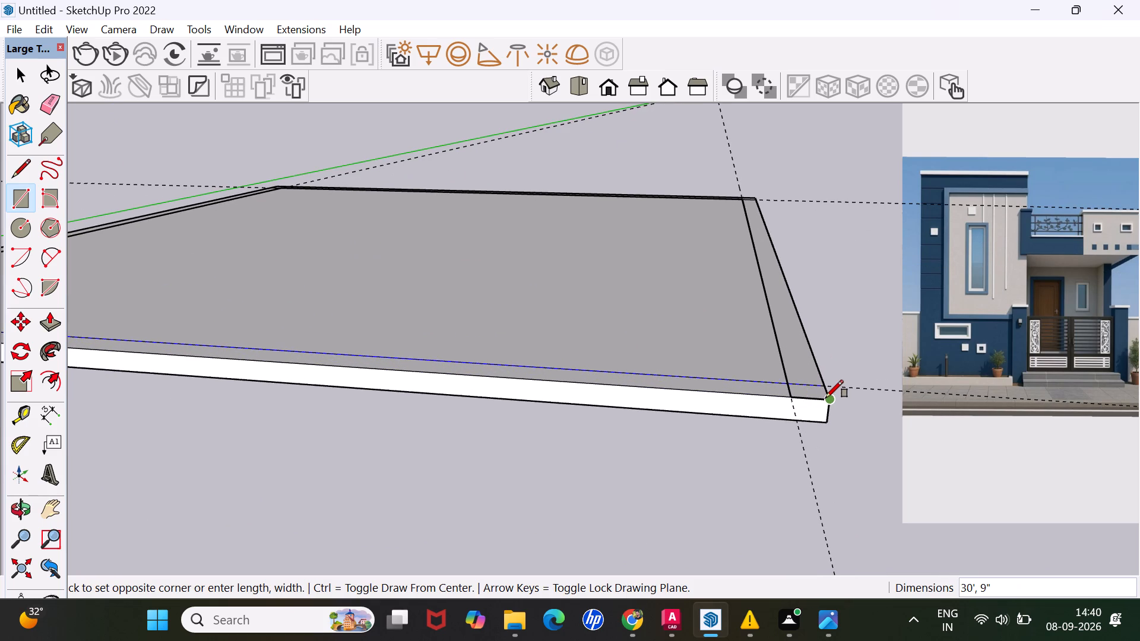
{"action": "left_click", "coordinate": [825, 398]}
Erase the crossing strip edges and the two guides meeting at the slab's front corner farthest from the green axis.
{"action": "scroll", "coordinate": [804, 365], "scroll_direction": "down", "scroll_amount": 17}
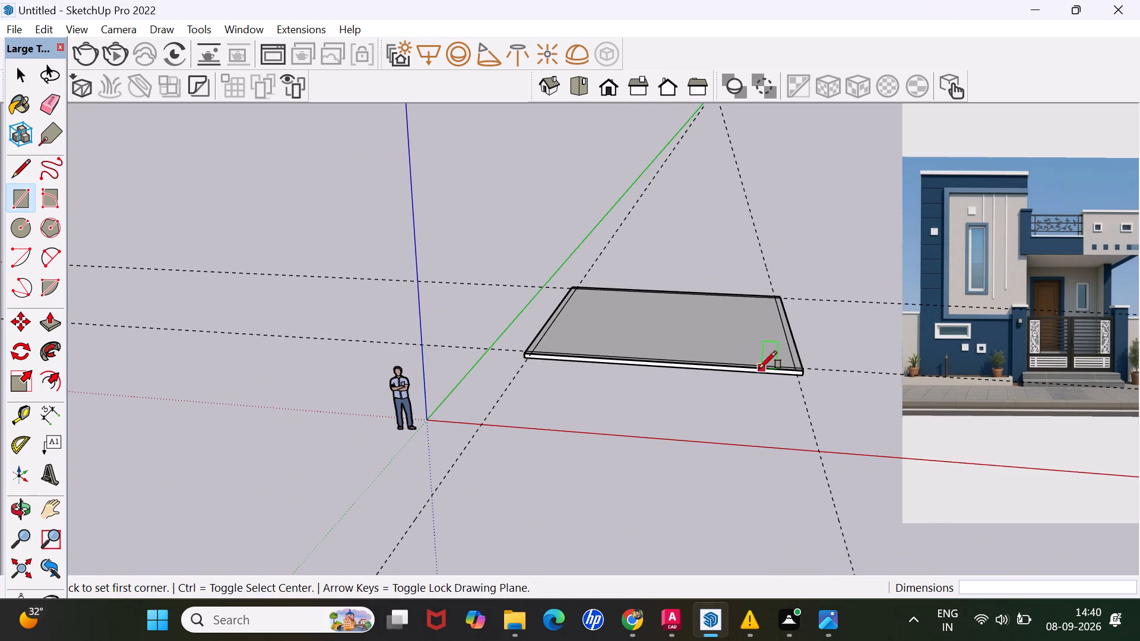
{"action": "middle_click_drag", "start_coordinate": [770, 368], "coordinate": [632, 446]}
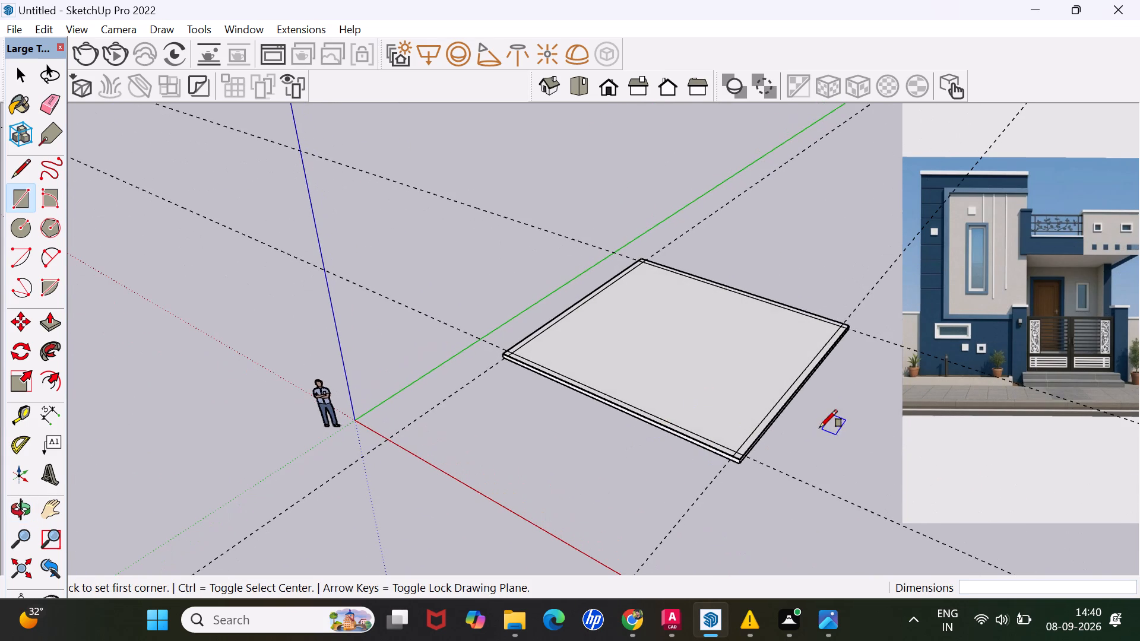
{"action": "scroll", "coordinate": [753, 423], "scroll_direction": "up", "scroll_amount": 3}
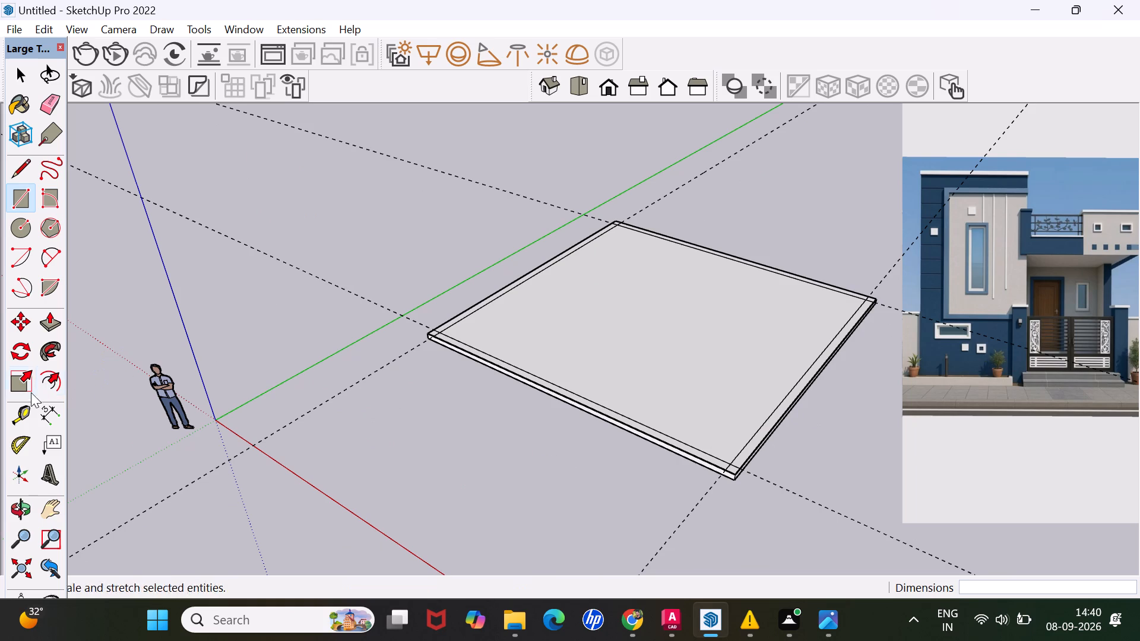
{"action": "key", "text": "e"}
{"action": "scroll", "coordinate": [743, 474], "scroll_direction": "up", "scroll_amount": 1}
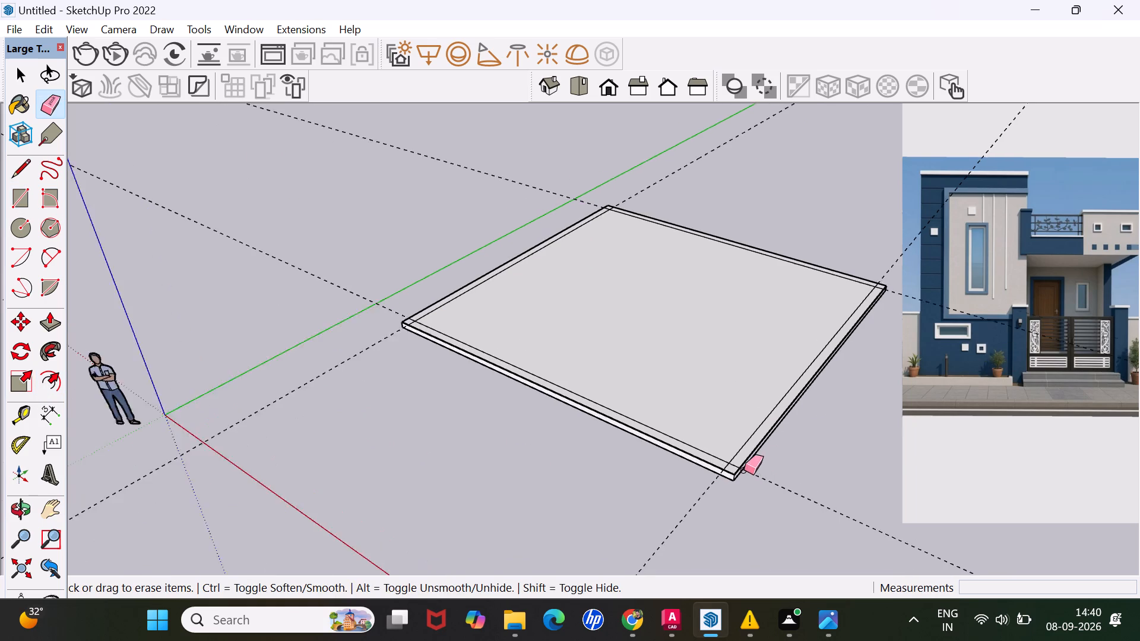
{"action": "scroll", "coordinate": [744, 470], "scroll_direction": "up", "scroll_amount": 11}
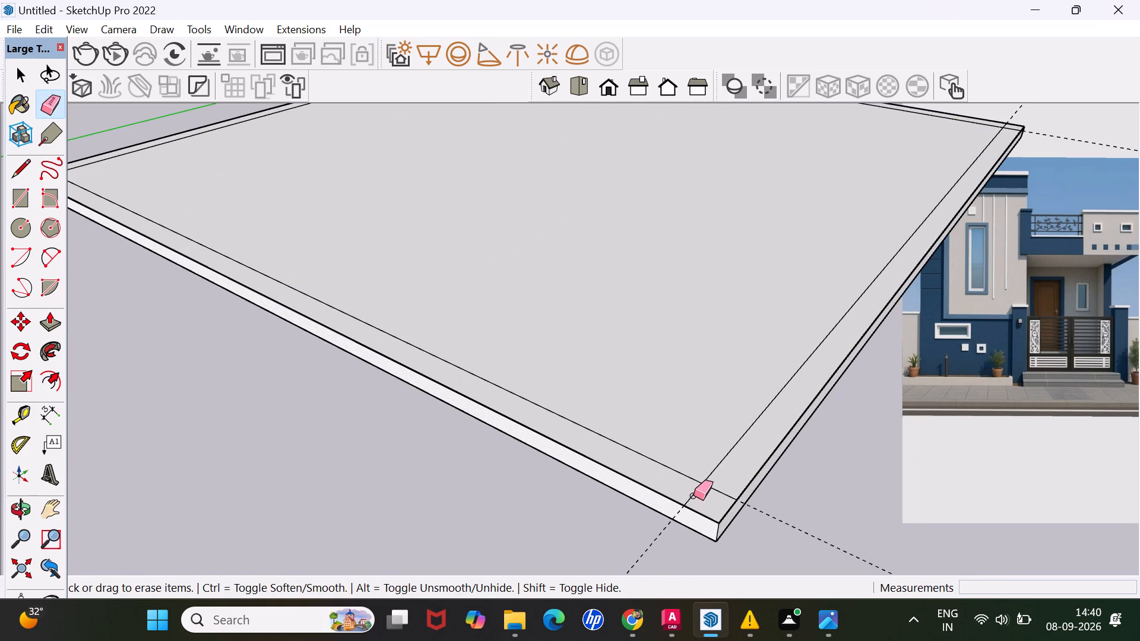
{"action": "left_click", "coordinate": [690, 490]}
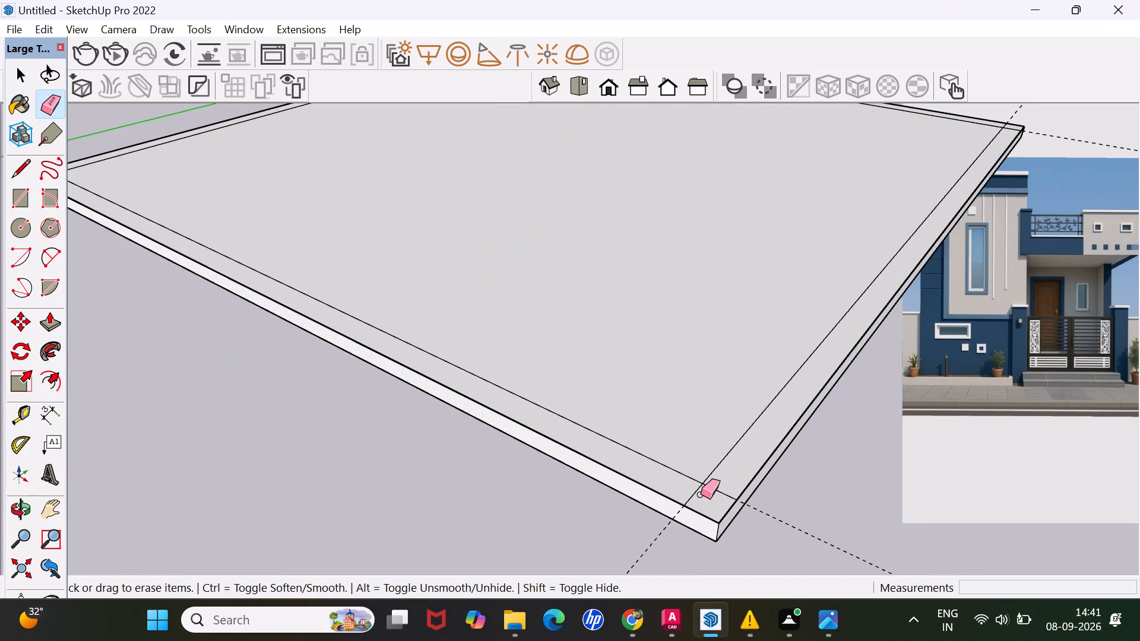
{"action": "left_click", "coordinate": [692, 494]}
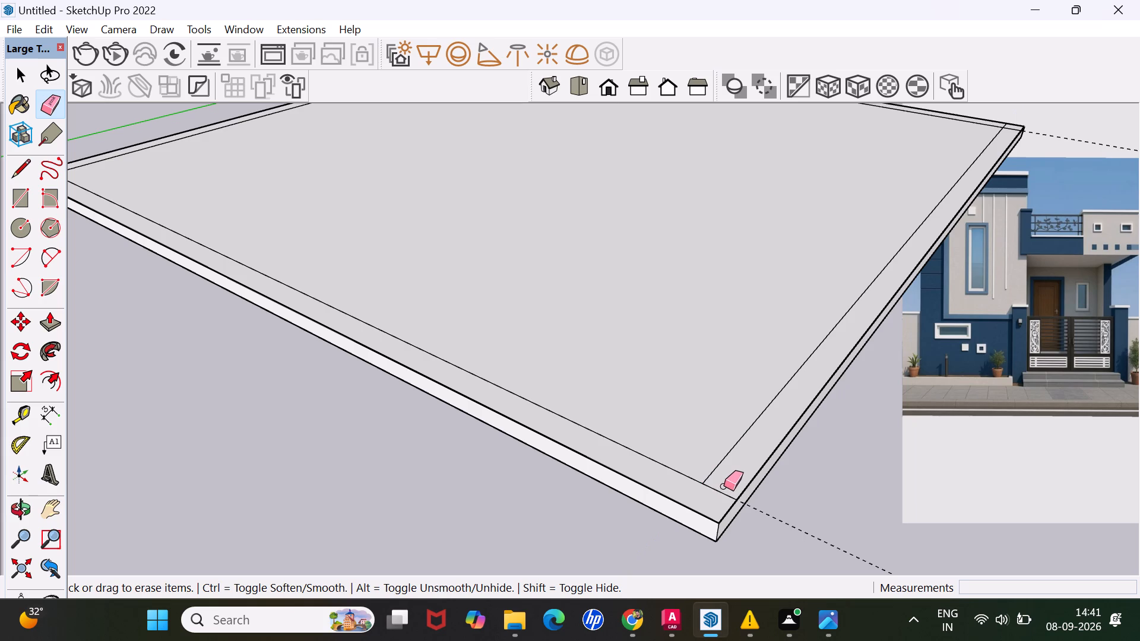
{"action": "left_click", "coordinate": [722, 490]}
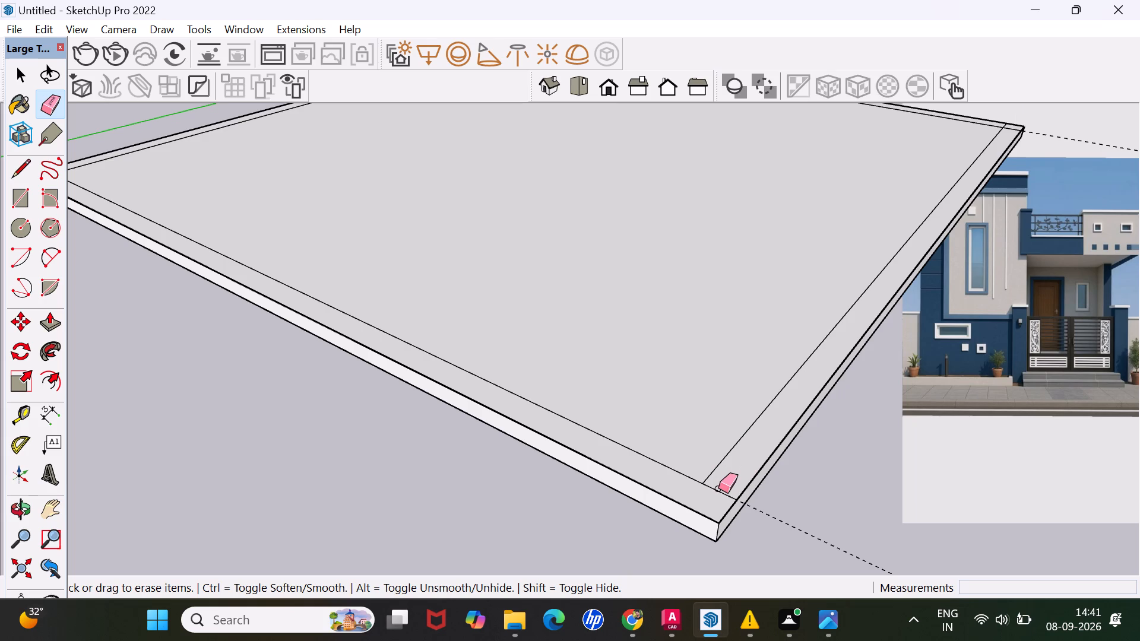
{"action": "left_click", "coordinate": [718, 488]}
{"action": "left_click", "coordinate": [718, 492]}
Erase the crossing strip edges and the back-edge guide at the slab's back corner farthest from the green axis.
{"action": "scroll", "coordinate": [706, 448], "scroll_direction": "down", "scroll_amount": 7}
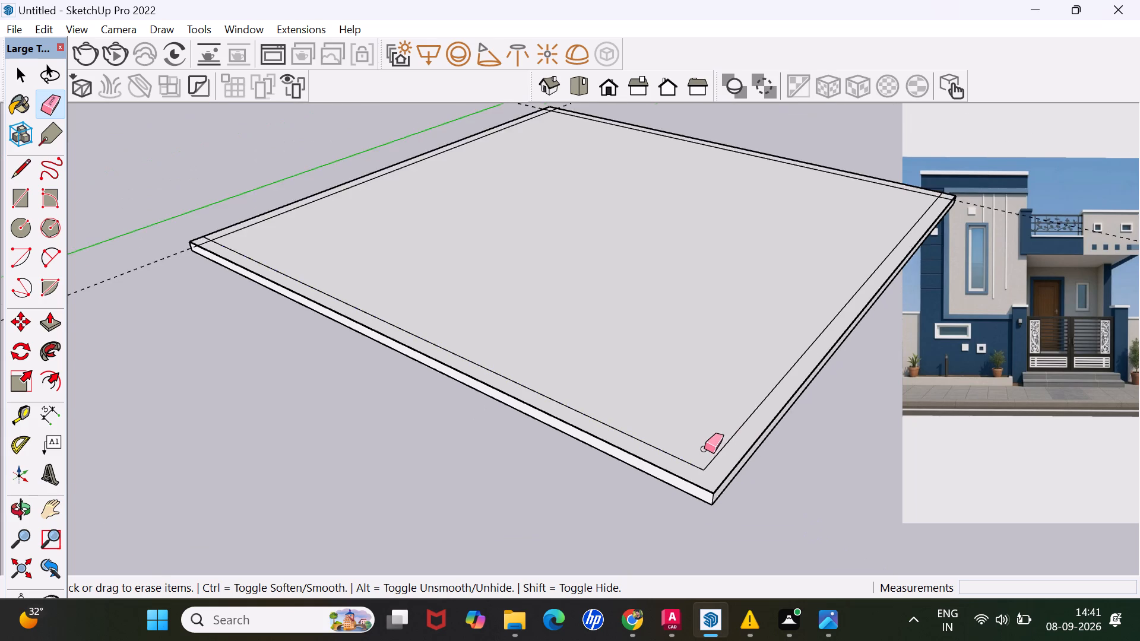
{"action": "scroll", "coordinate": [704, 449], "scroll_direction": "down", "scroll_amount": 3}
{"action": "scroll", "coordinate": [900, 264], "scroll_direction": "up", "scroll_amount": 4}
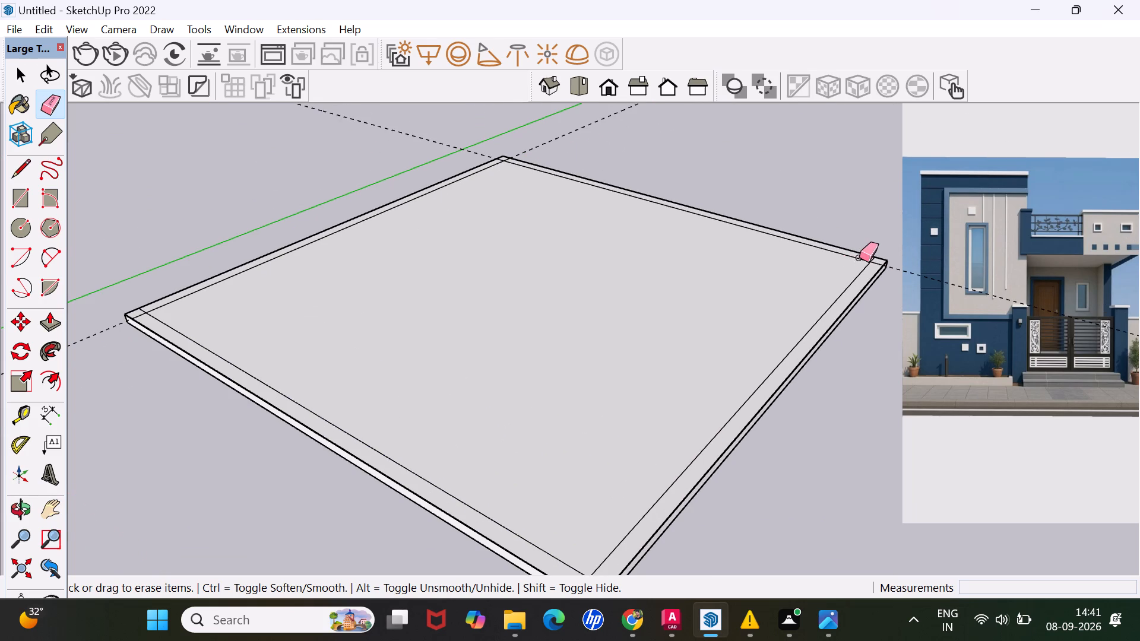
{"action": "scroll", "coordinate": [920, 266], "scroll_direction": "up", "scroll_amount": 7}
{"action": "scroll", "coordinate": [872, 246], "scroll_direction": "up", "scroll_amount": 5}
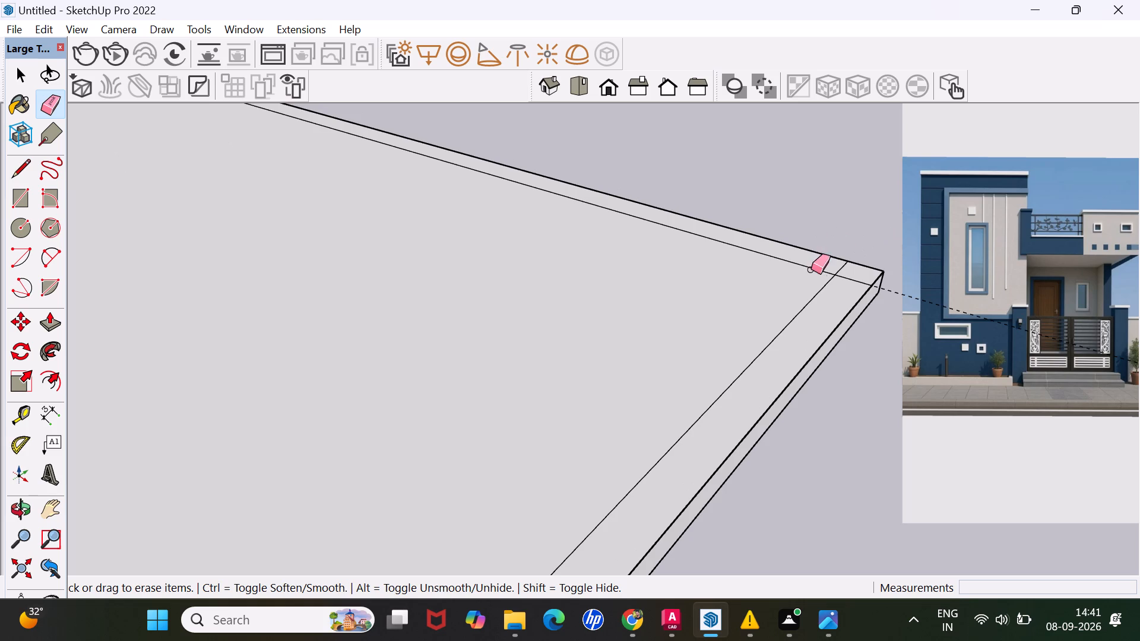
{"action": "scroll", "coordinate": [835, 256], "scroll_direction": "up", "scroll_amount": 7}
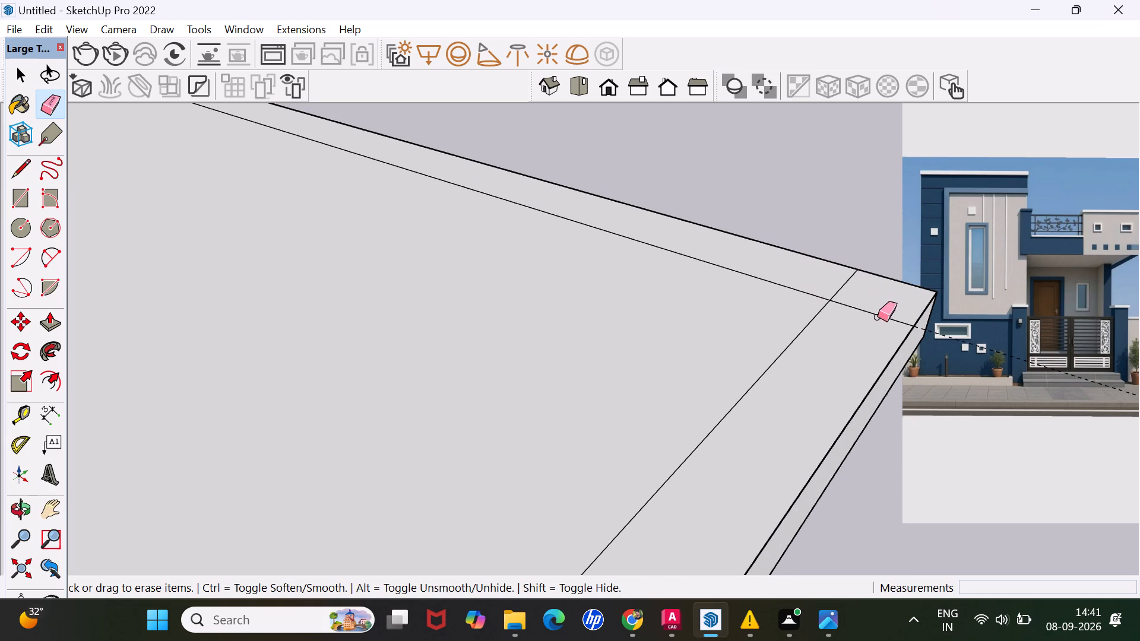
{"action": "left_click_drag", "start_coordinate": [878, 312], "coordinate": [870, 314]}
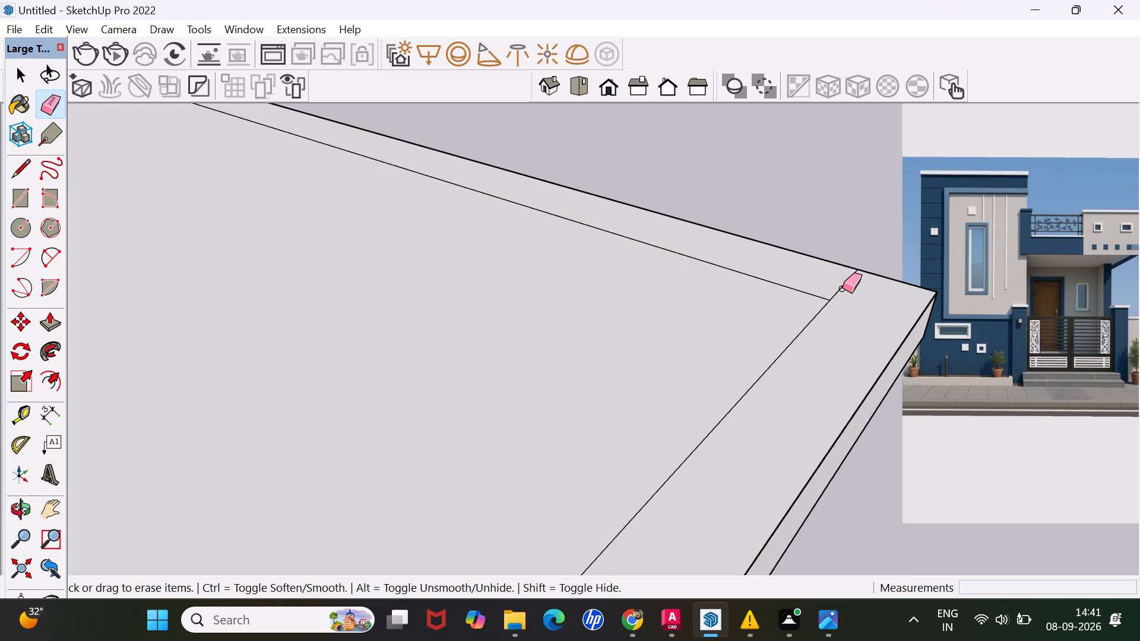
{"action": "left_click", "coordinate": [842, 287]}
Erase the crossing strip edges and the remaining guide at the slab's front corner beside the green axis.
{"action": "scroll", "coordinate": [847, 278], "scroll_direction": "down", "scroll_amount": 14}
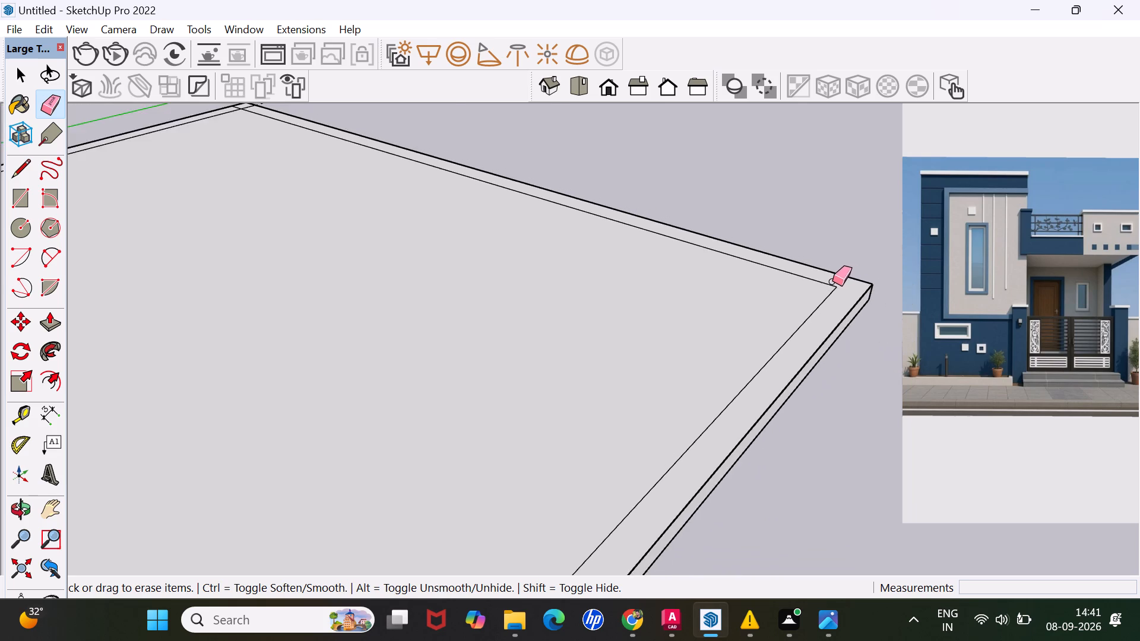
{"action": "scroll", "coordinate": [832, 281], "scroll_direction": "down", "scroll_amount": 14}
{"action": "scroll", "coordinate": [485, 295], "scroll_direction": "up", "scroll_amount": 12}
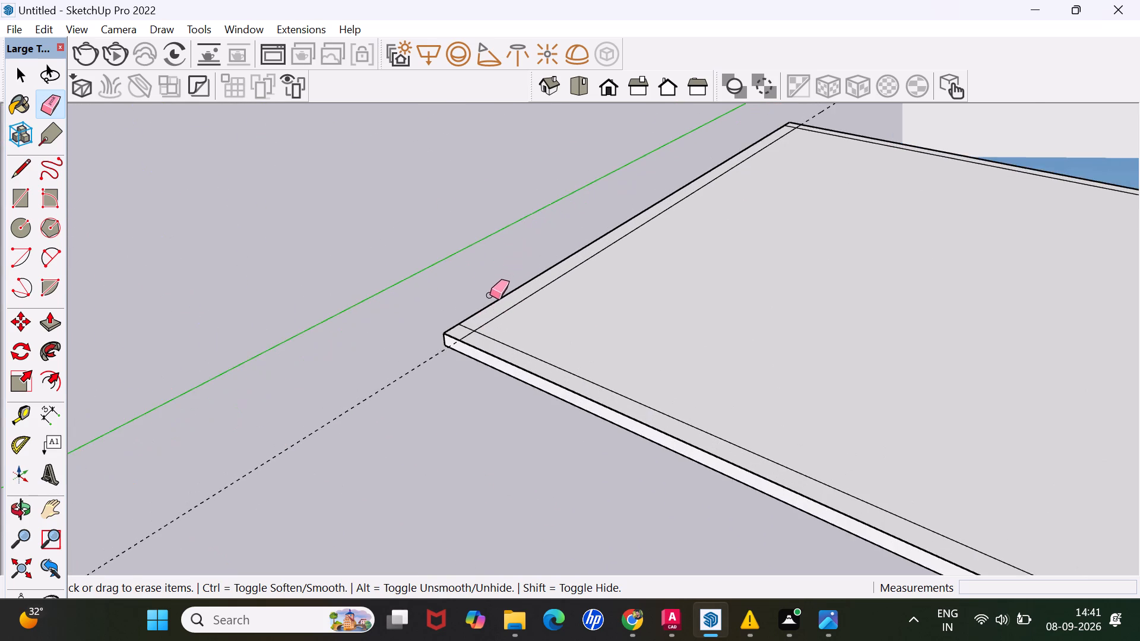
{"action": "scroll", "coordinate": [492, 292], "scroll_direction": "up", "scroll_amount": 8}
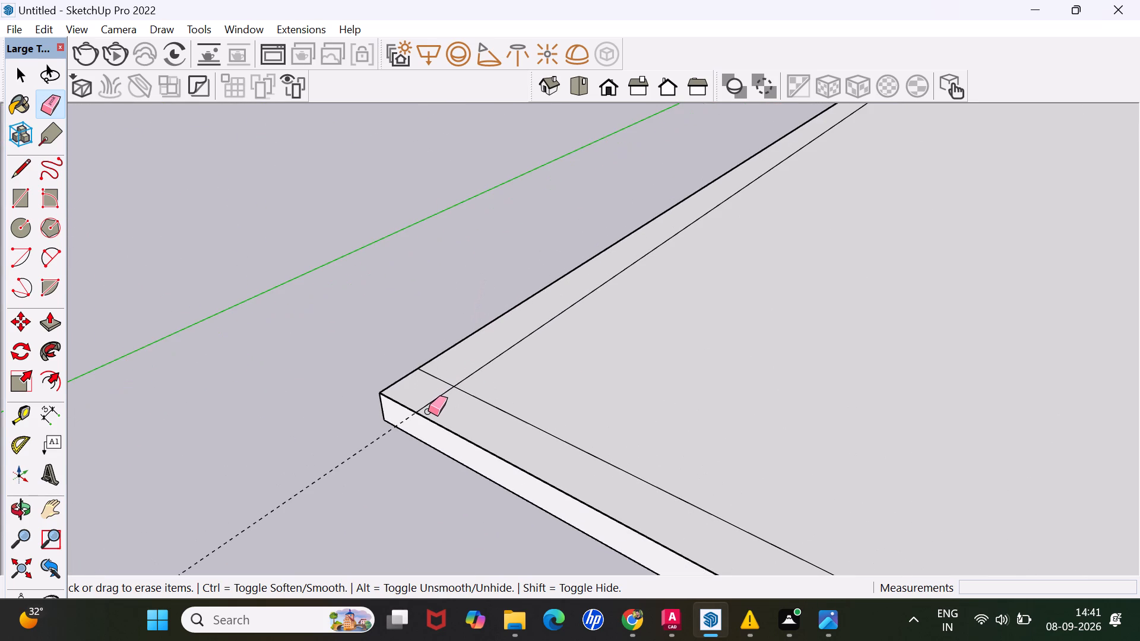
{"action": "left_click", "coordinate": [430, 414]}
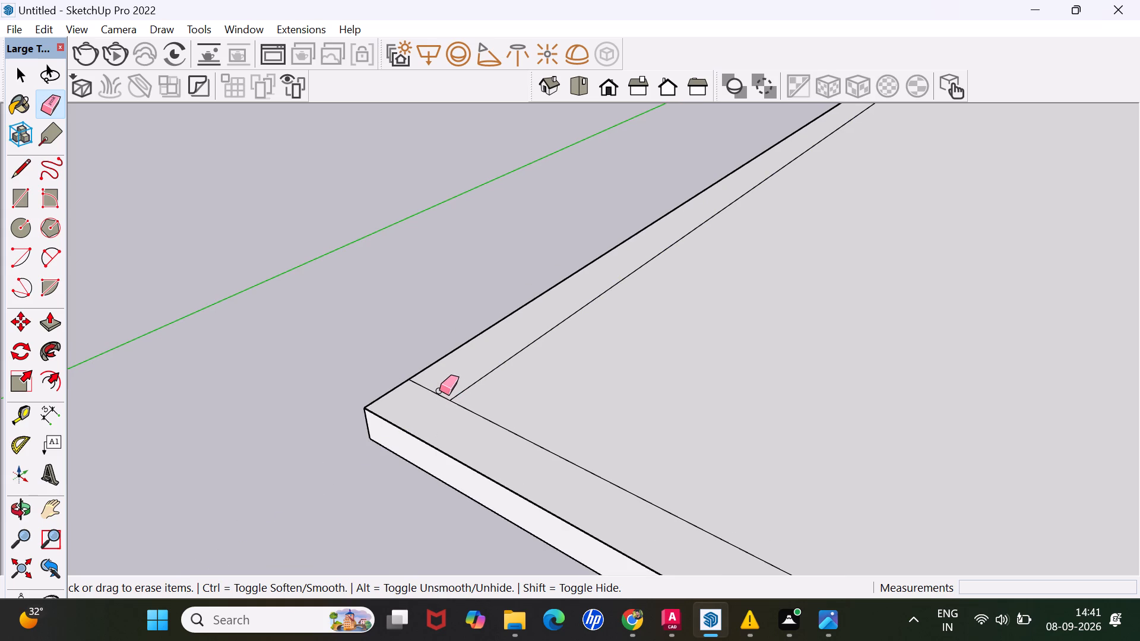
{"action": "left_click", "coordinate": [439, 390]}
{"action": "left_click", "coordinate": [435, 394]}
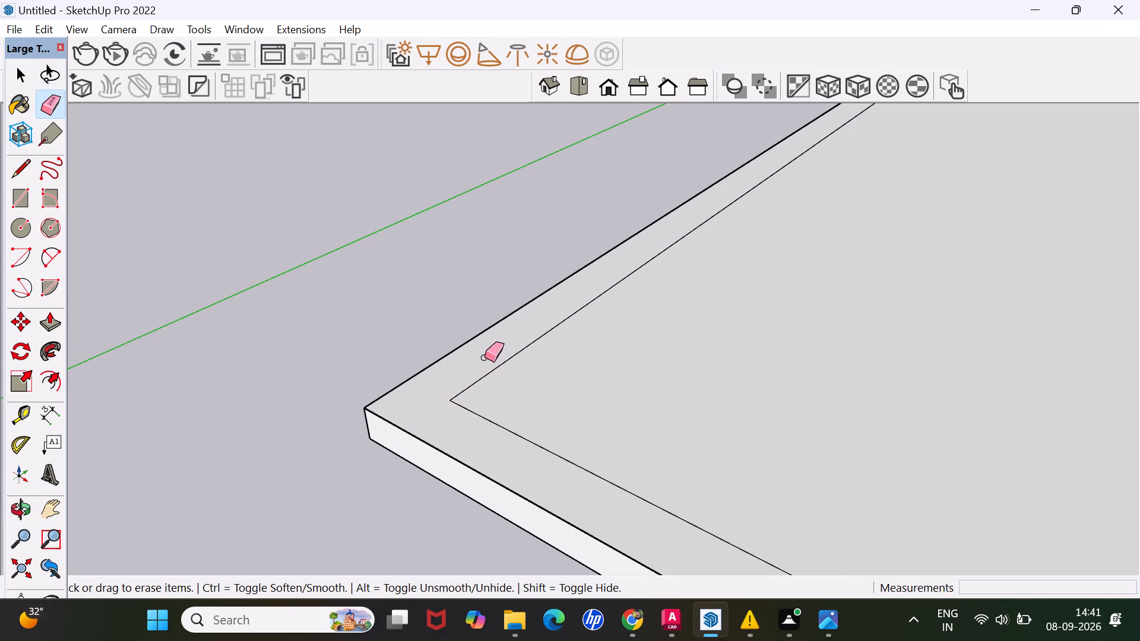
Erase the crossing strip edges at the slab's back corner beside the green axis, completing the continuous wall outline.
{"action": "scroll", "coordinate": [482, 358], "scroll_direction": "down", "scroll_amount": 20}
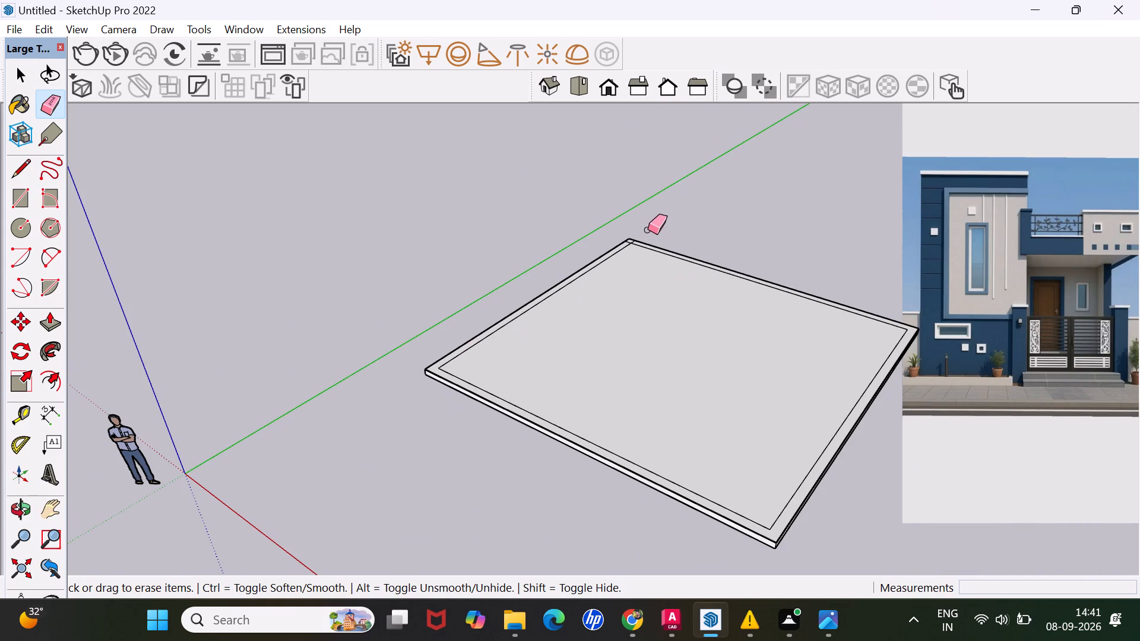
{"action": "scroll", "coordinate": [635, 229], "scroll_direction": "up", "scroll_amount": 10}
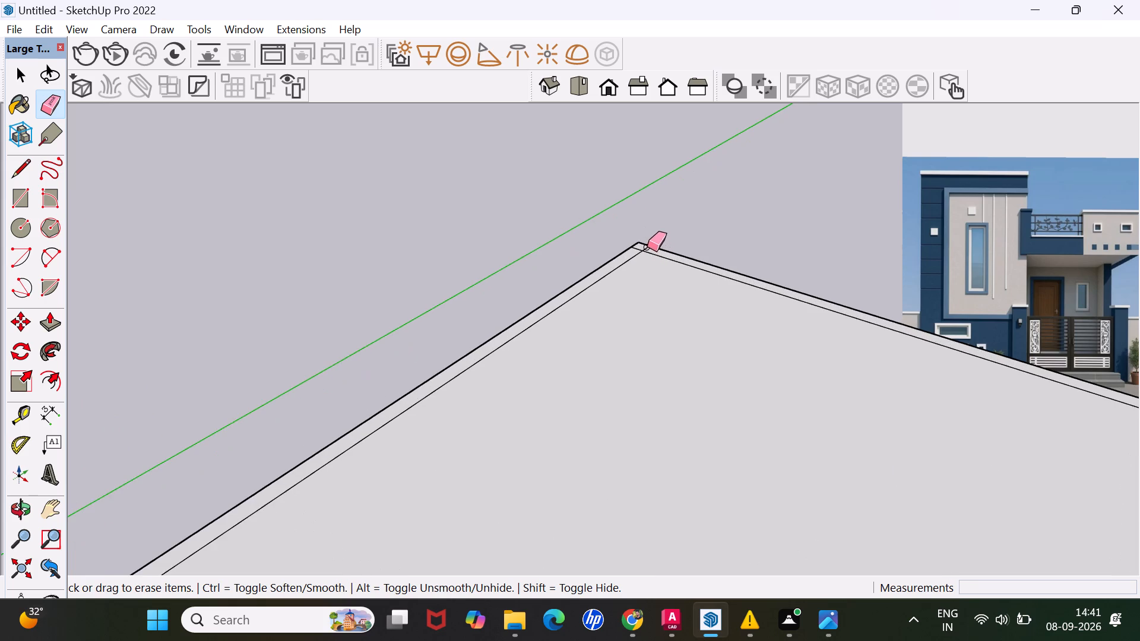
{"action": "scroll", "coordinate": [646, 243], "scroll_direction": "up", "scroll_amount": 10}
{"action": "scroll", "coordinate": [588, 249], "scroll_direction": "up", "scroll_amount": 4}
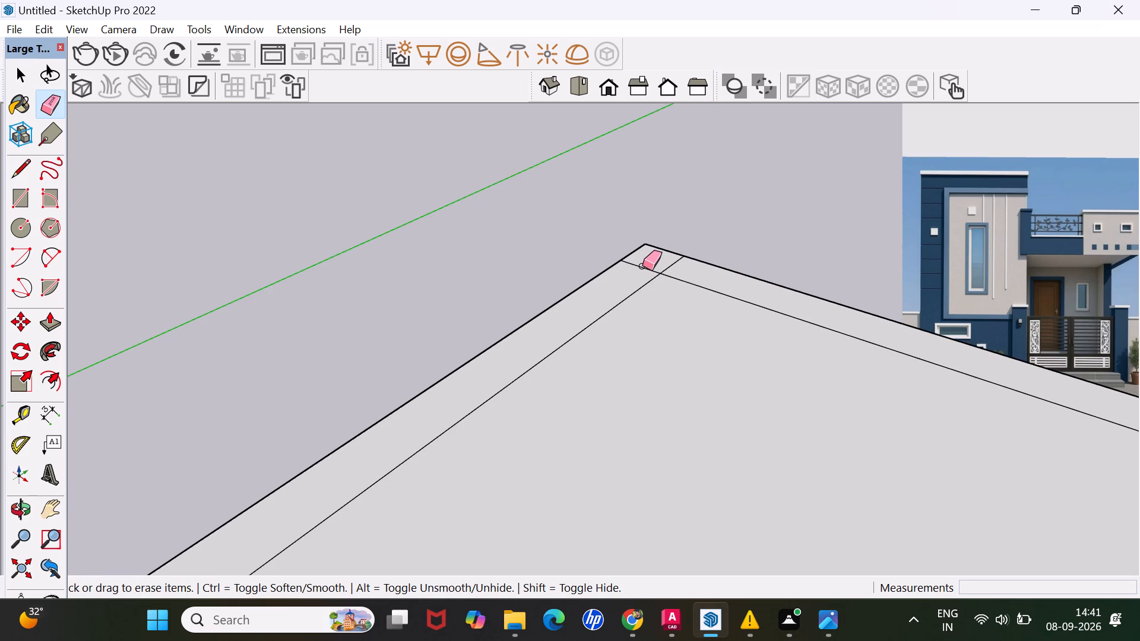
{"action": "left_click_drag", "start_coordinate": [642, 266], "coordinate": [635, 267]}
{"action": "left_click", "coordinate": [676, 261]}
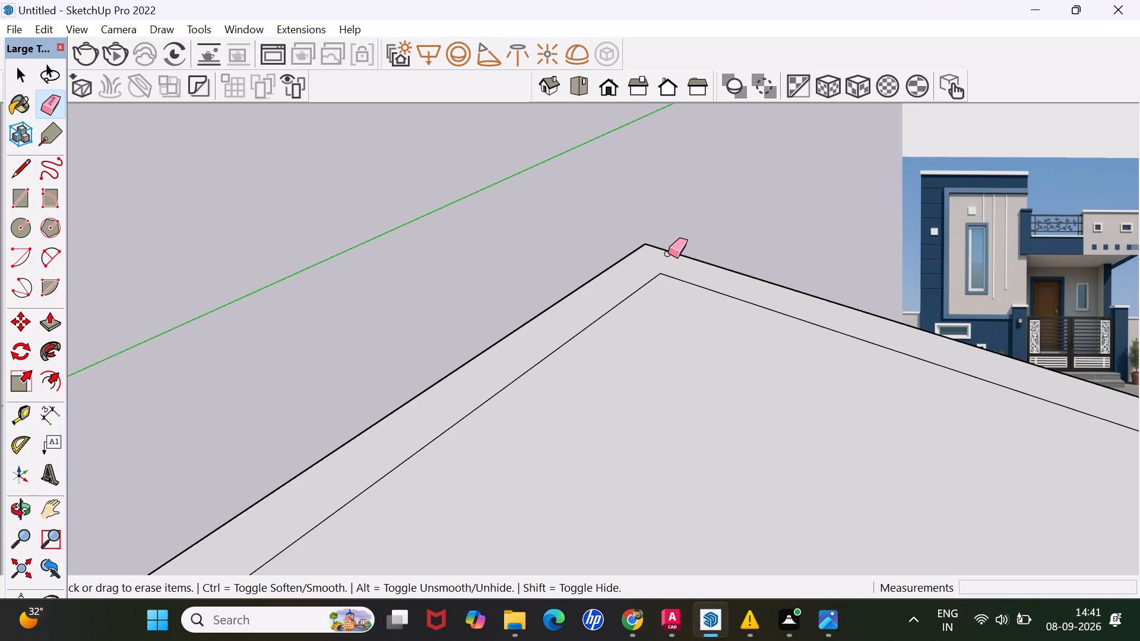
Push/Pull the perimeter wall strip face up 10' from the slab.
{"action": "scroll", "coordinate": [662, 251], "scroll_direction": "down", "scroll_amount": 14}
{"action": "scroll", "coordinate": [612, 238], "scroll_direction": "down", "scroll_amount": 13}
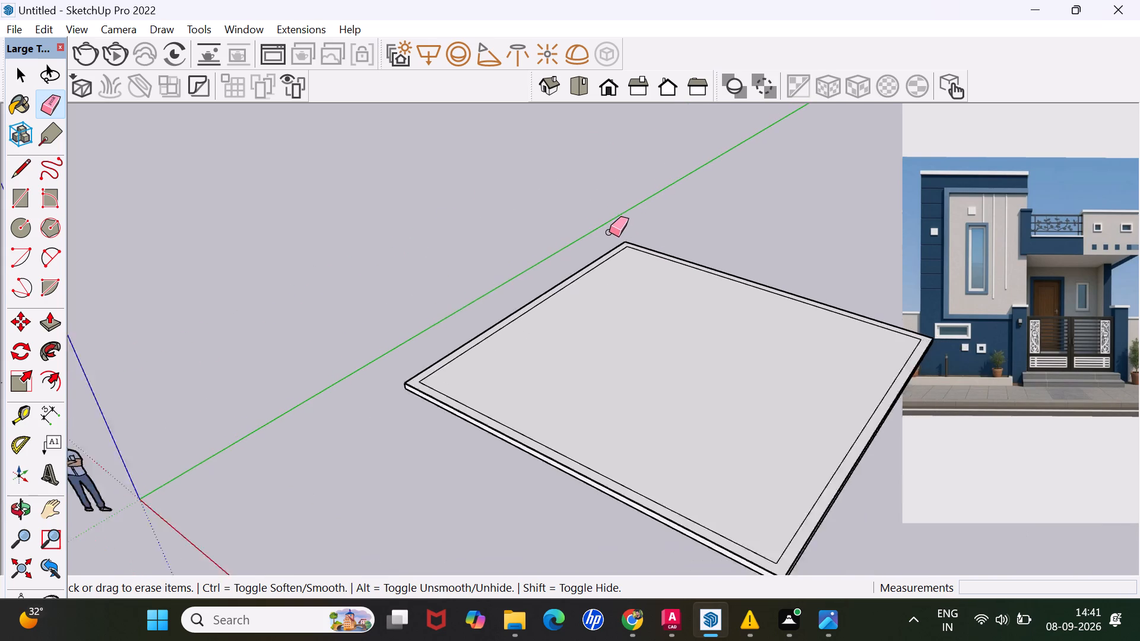
{"action": "scroll", "coordinate": [609, 232], "scroll_direction": "down", "scroll_amount": 7}
{"action": "scroll", "coordinate": [618, 315], "scroll_direction": "up", "scroll_amount": 4}
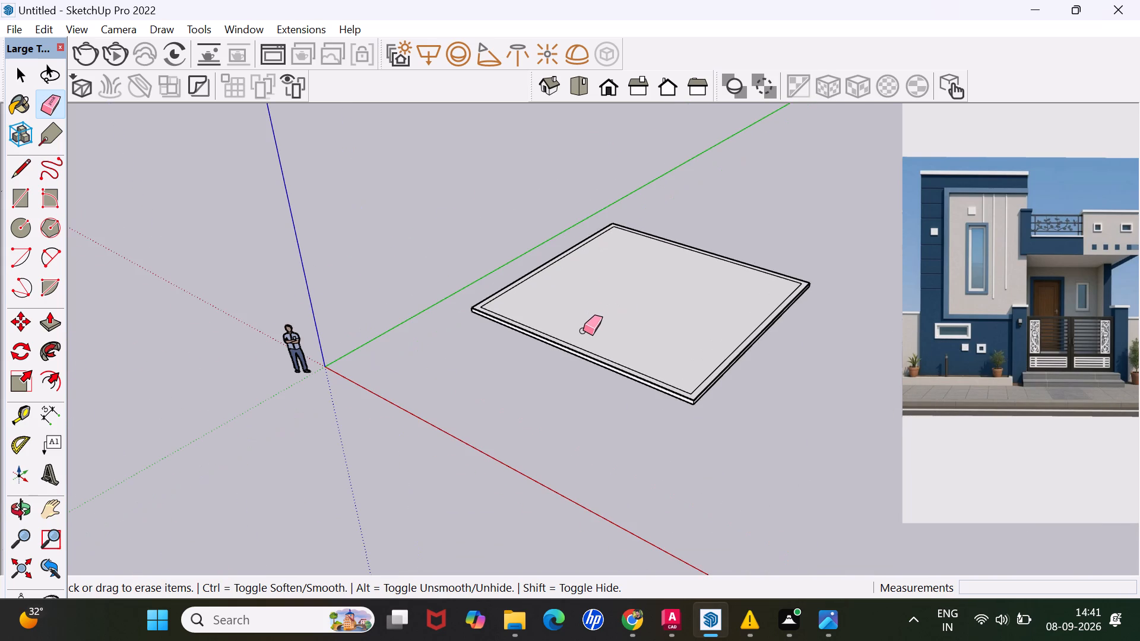
{"action": "middle_click_drag", "start_coordinate": [594, 329], "coordinate": [647, 301]}
{"action": "scroll", "coordinate": [649, 301], "scroll_direction": "up", "scroll_amount": 2}
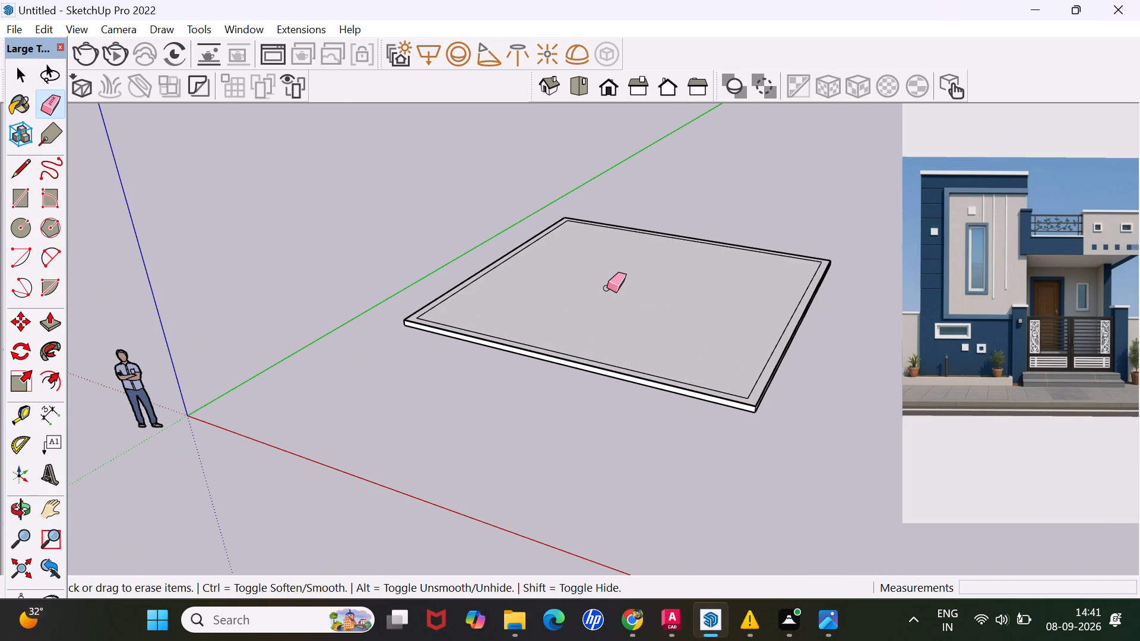
{"action": "key", "text": "p"}
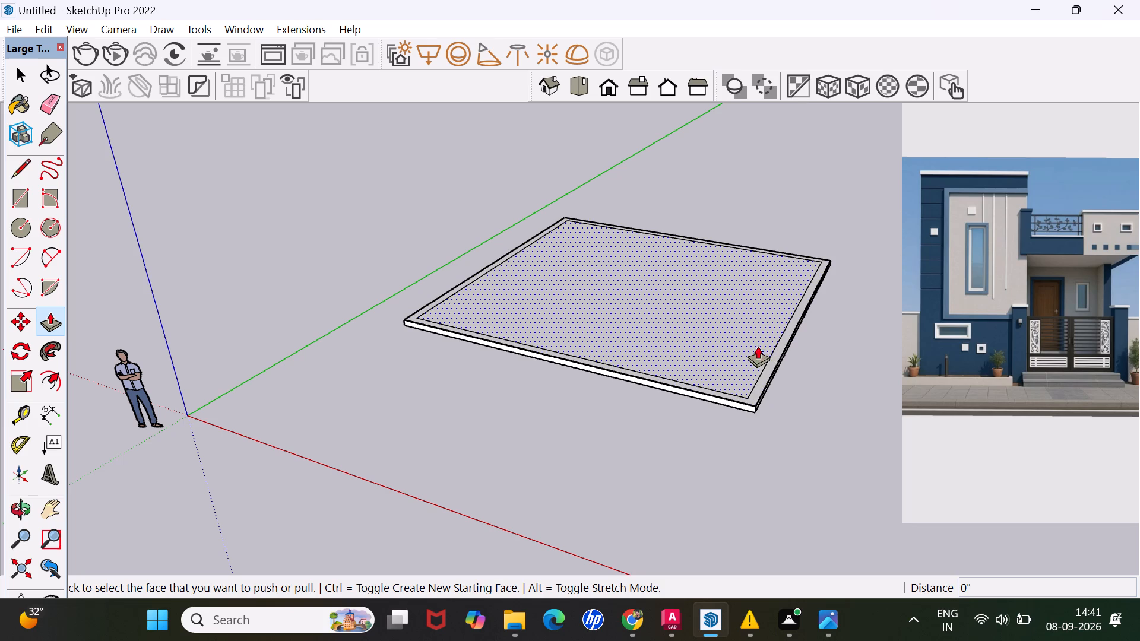
{"action": "left_click", "coordinate": [795, 319]}
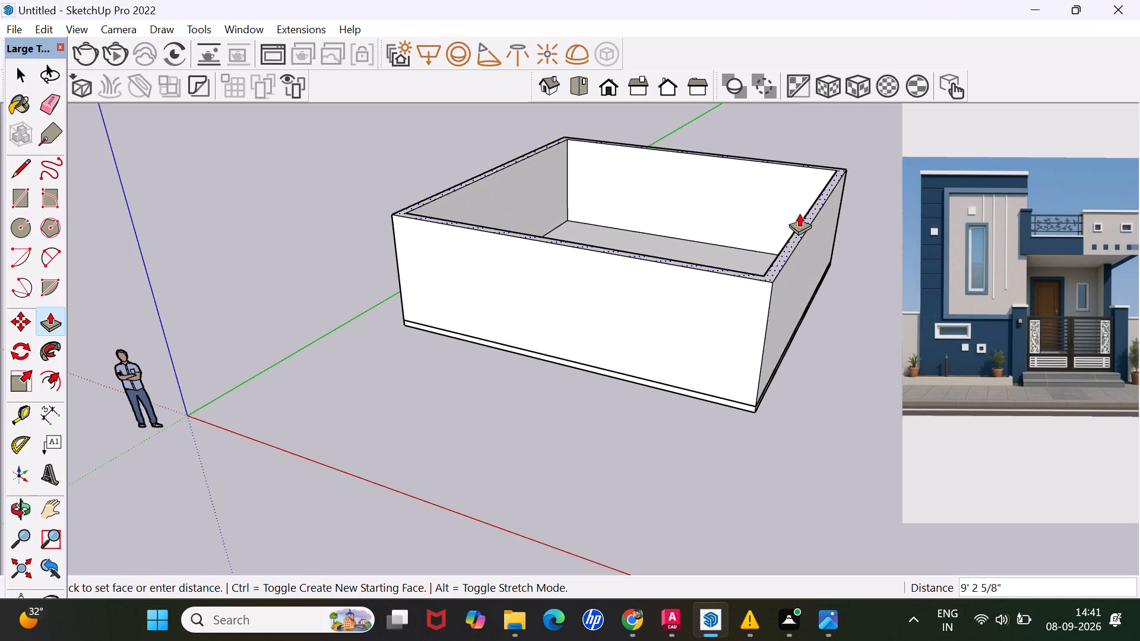
{"action": "key", "text": "1"}
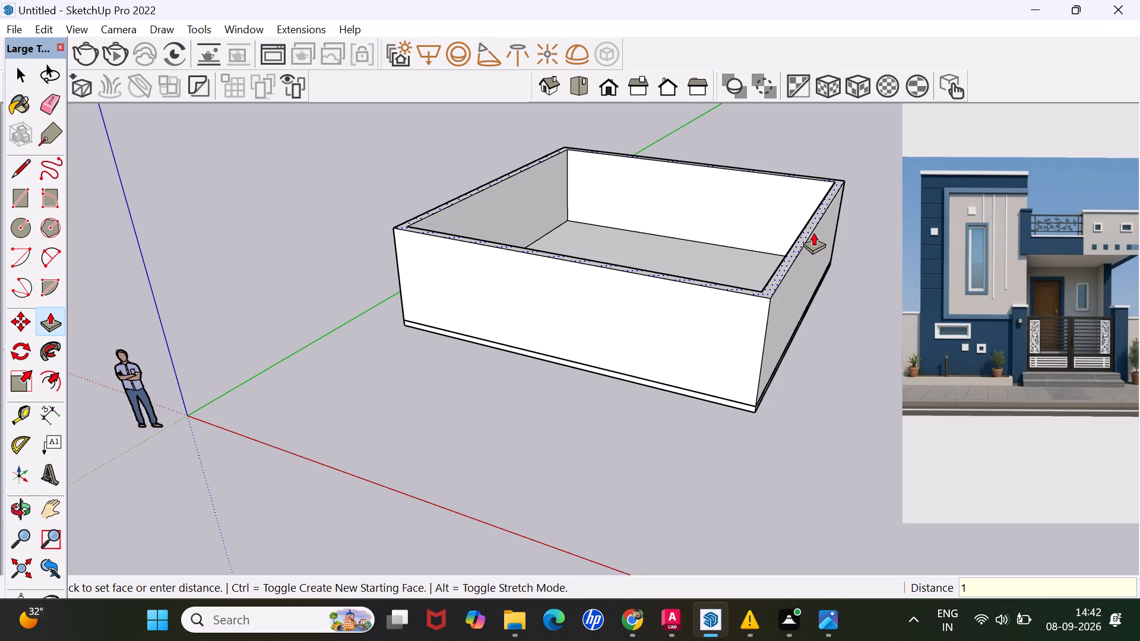
{"action": "key", "text": "0"}
{"action": "key", "text": "apostrophe"}
{"action": "key", "text": "Return"}
Select all the connected geometry of the raised perimeter walls and make it a group.
{"action": "scroll", "coordinate": [753, 231], "scroll_direction": "down", "scroll_amount": 6}
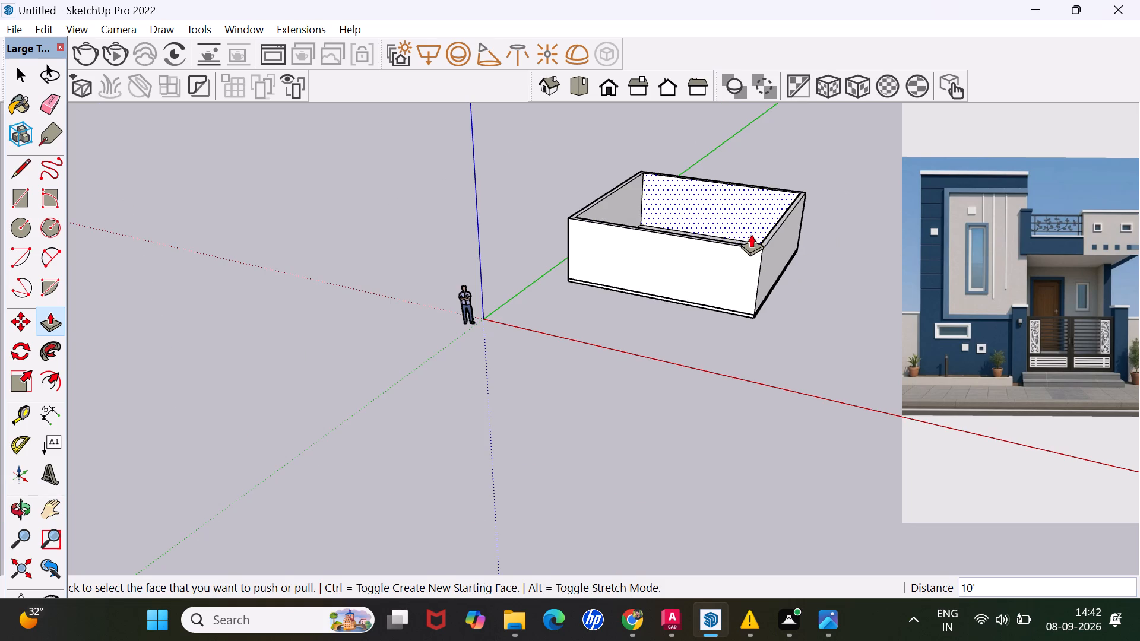
{"action": "scroll", "coordinate": [750, 234], "scroll_direction": "down", "scroll_amount": 3}
{"action": "scroll", "coordinate": [733, 182], "scroll_direction": "up", "scroll_amount": 7}
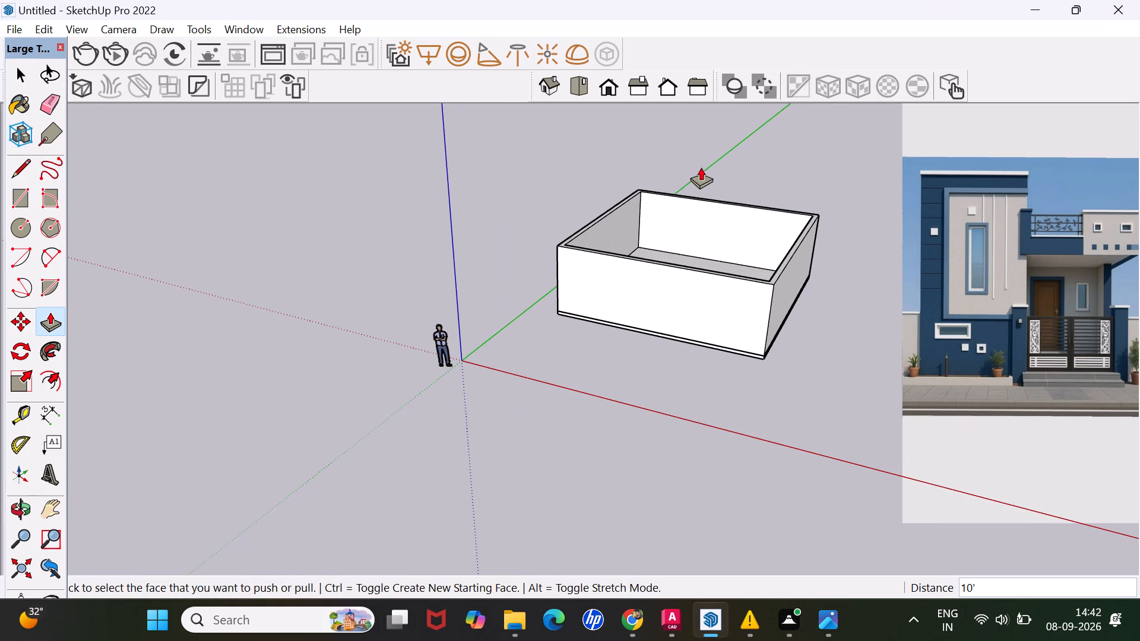
{"action": "scroll", "coordinate": [701, 167], "scroll_direction": "up", "scroll_amount": 2}
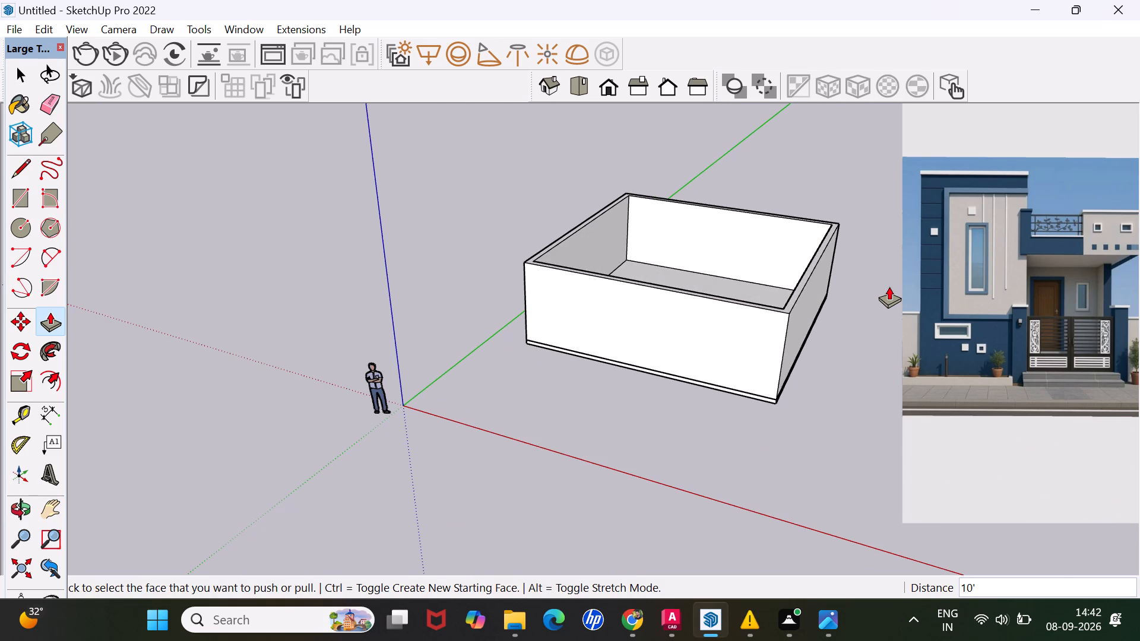
{"action": "key", "text": "space"}
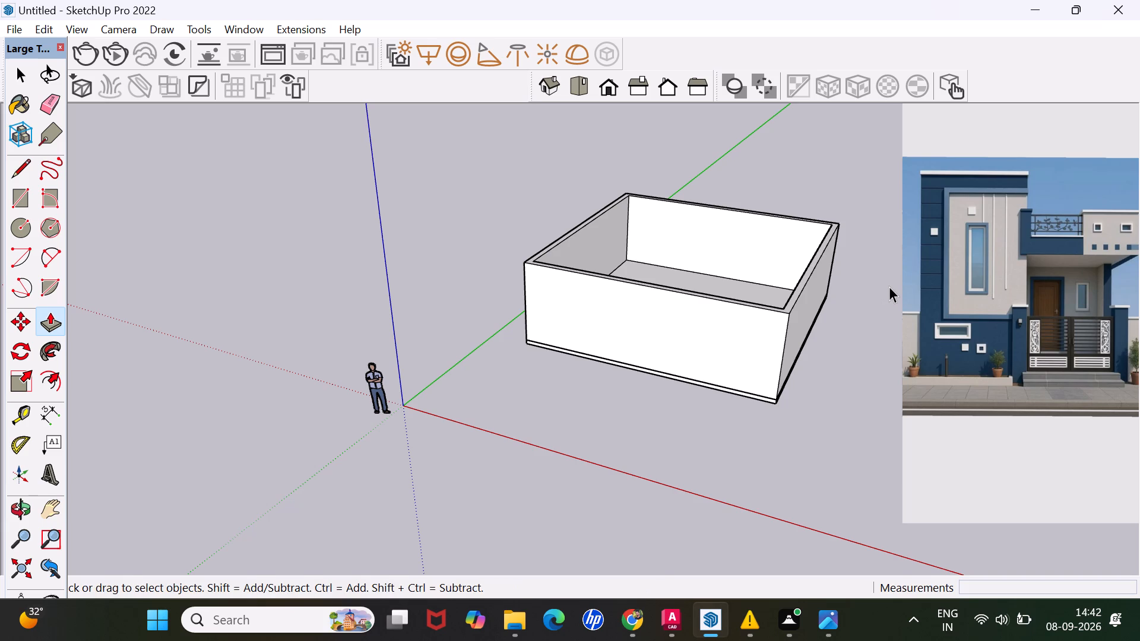
{"action": "triple_click", "coordinate": [700, 341]}
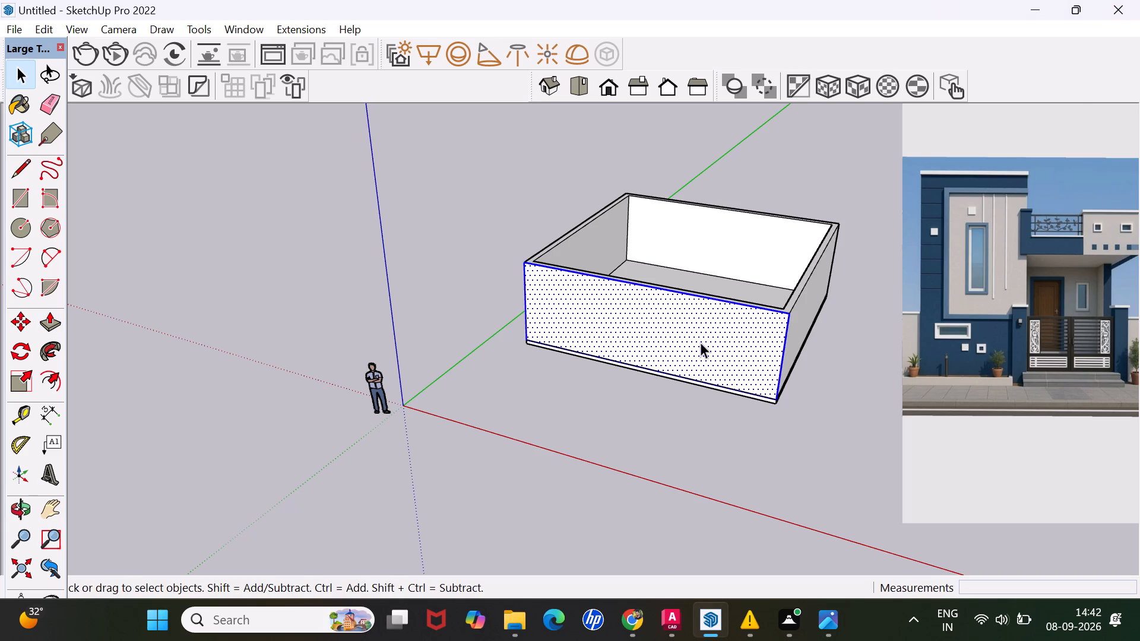
{"action": "left_click", "coordinate": [699, 342]}
{"action": "right_click", "coordinate": [677, 346]}
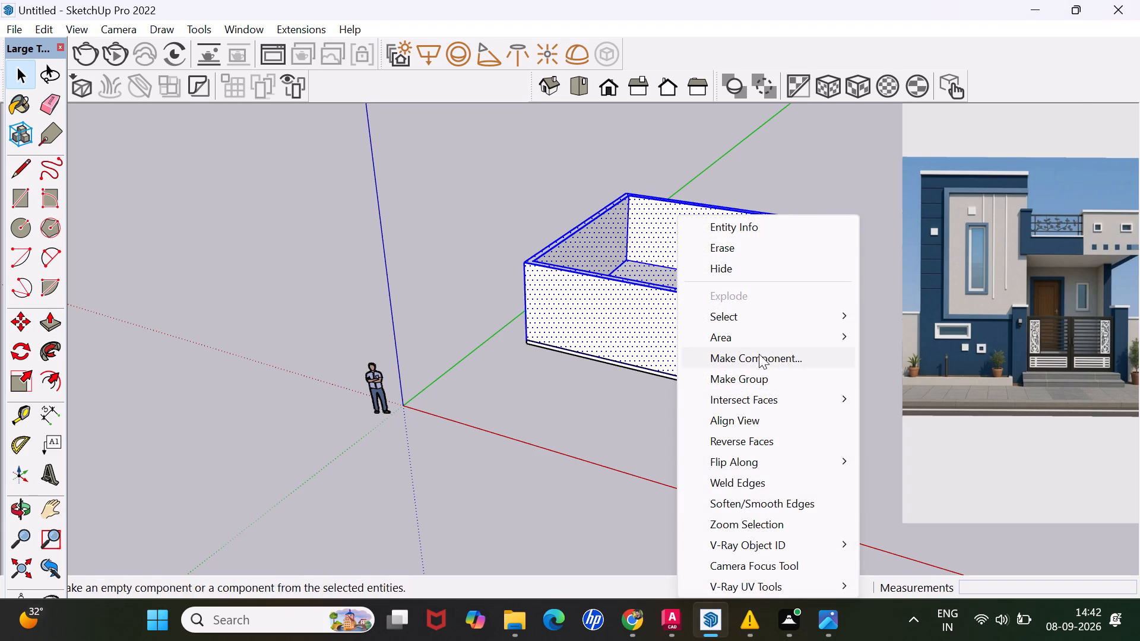
{"action": "left_click", "coordinate": [755, 388]}
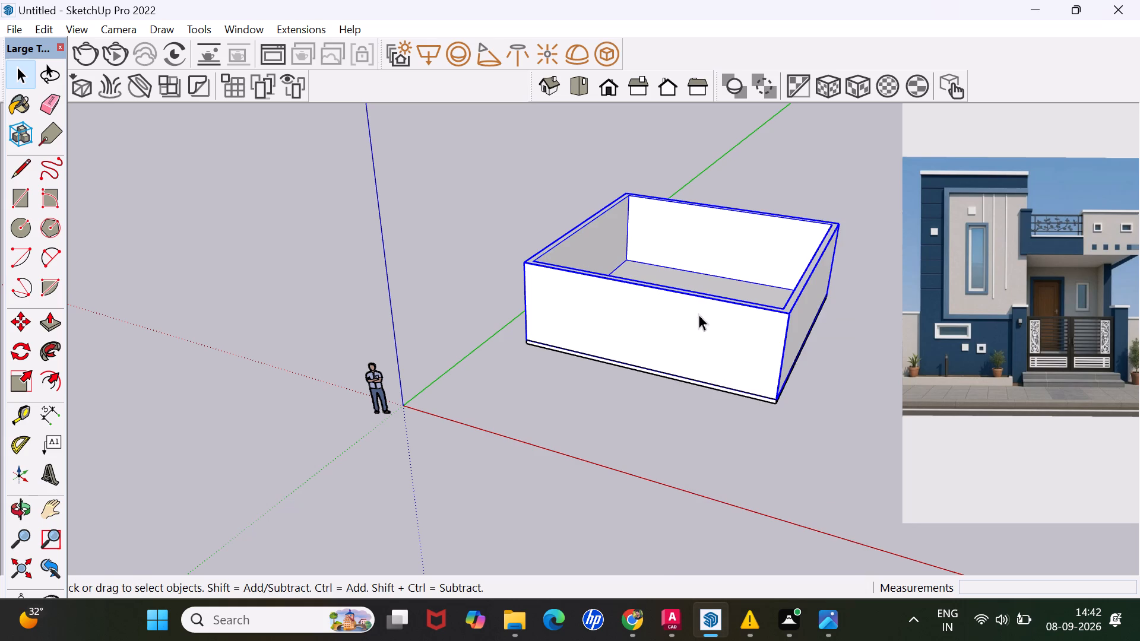
Draw a 30' by 30' rectangle over the wall tops, between opposite outer corners of the perimeter walls.
{"action": "left_click", "coordinate": [504, 344]}
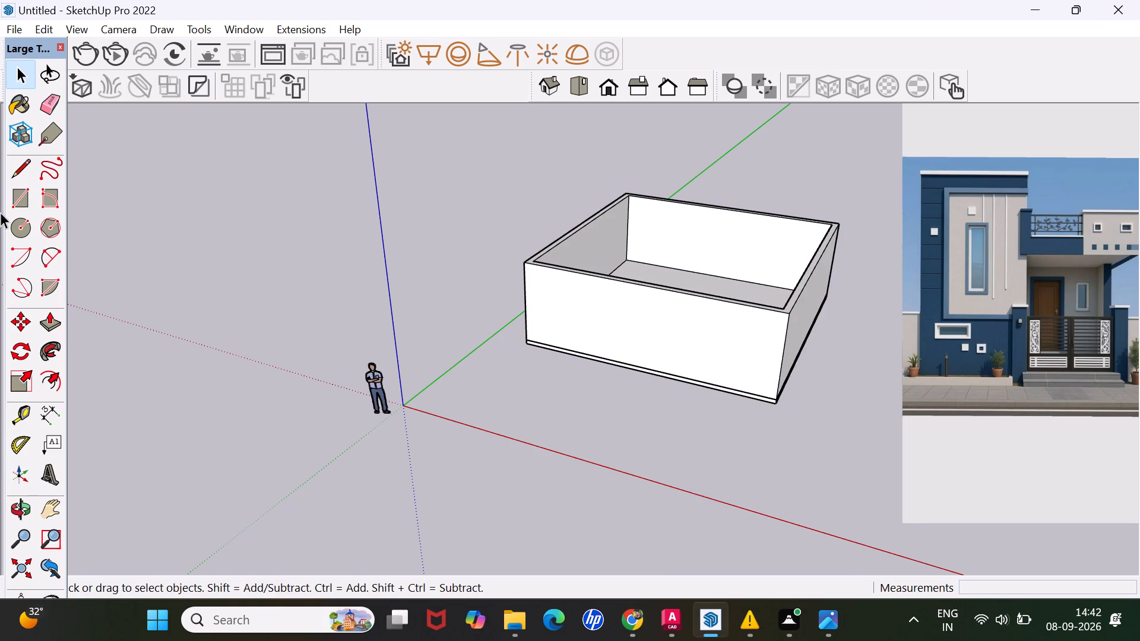
{"action": "left_click", "coordinate": [14, 201]}
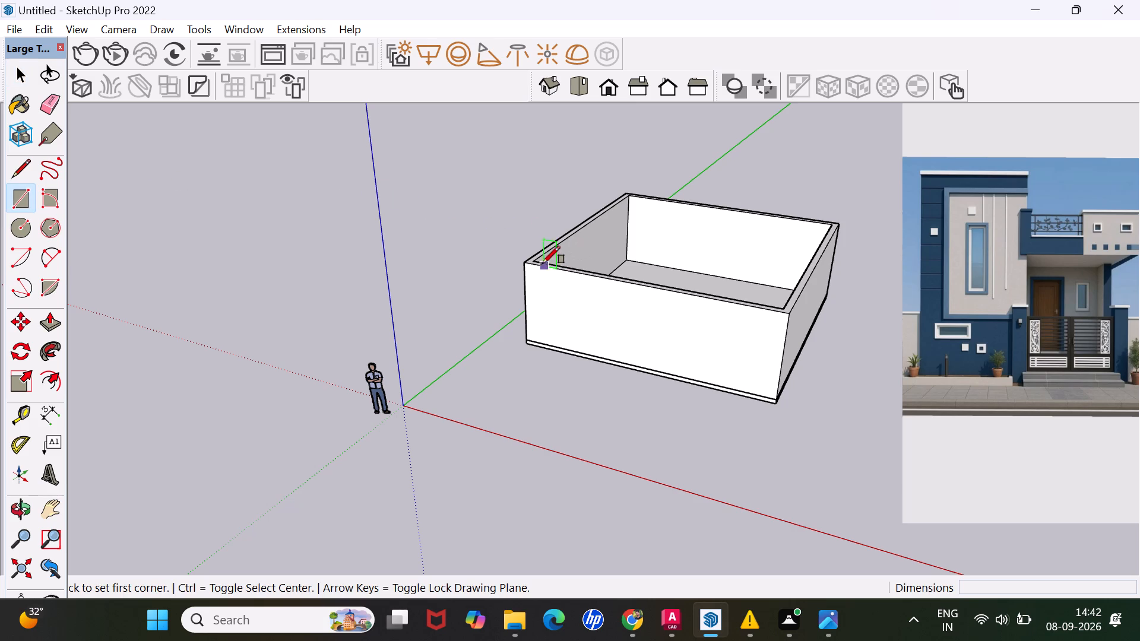
{"action": "scroll", "coordinate": [520, 255], "scroll_direction": "up", "scroll_amount": 2}
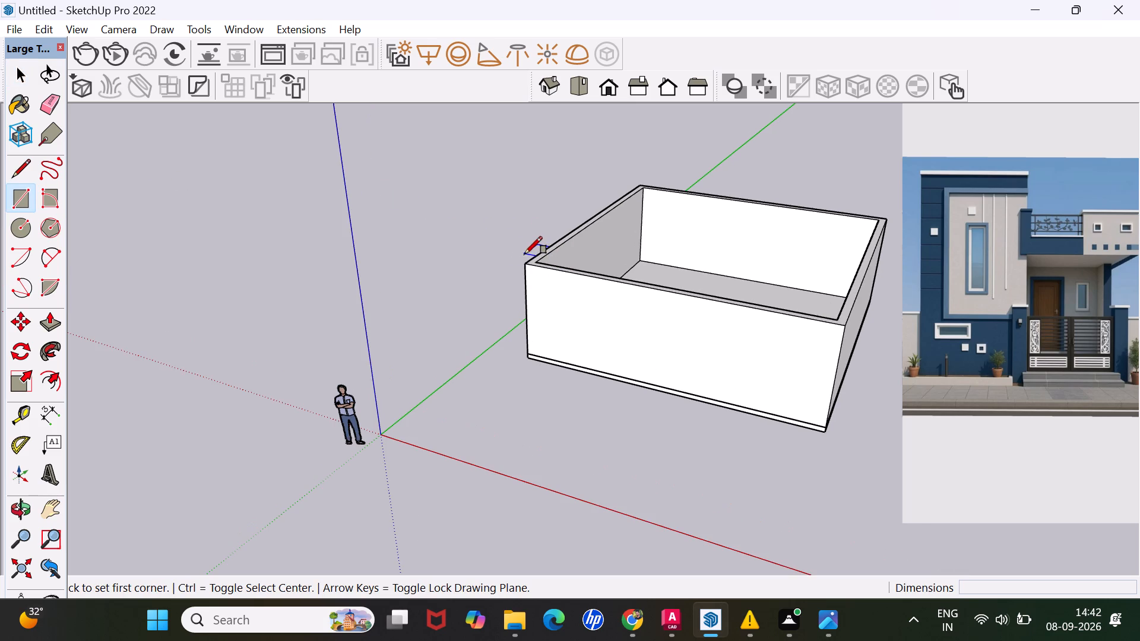
{"action": "left_click", "coordinate": [526, 261]}
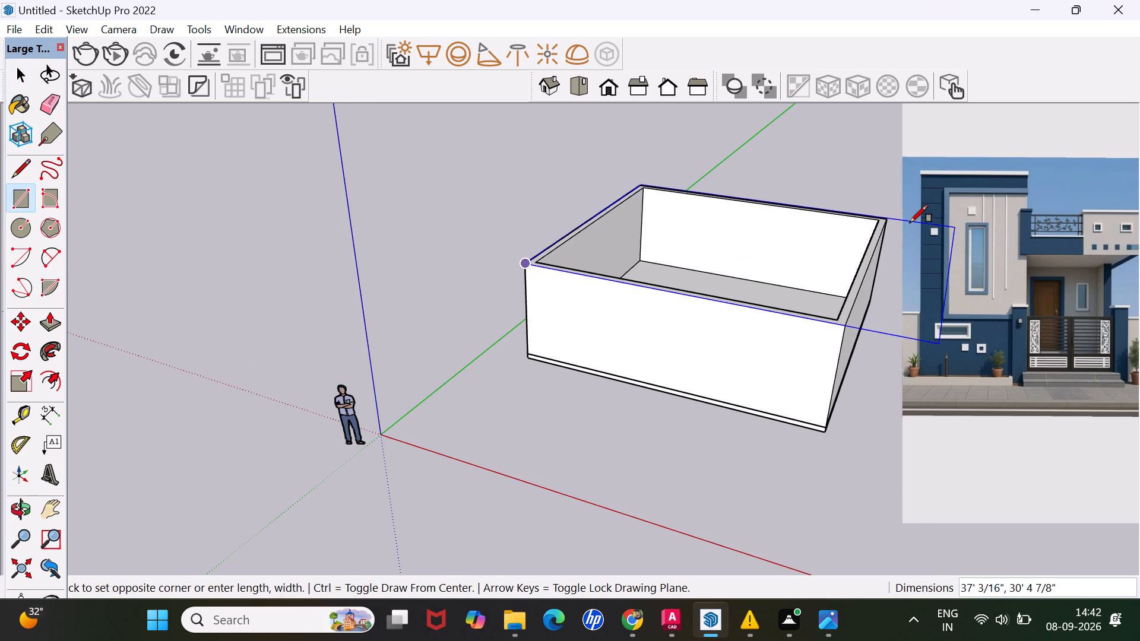
{"action": "left_click", "coordinate": [881, 215]}
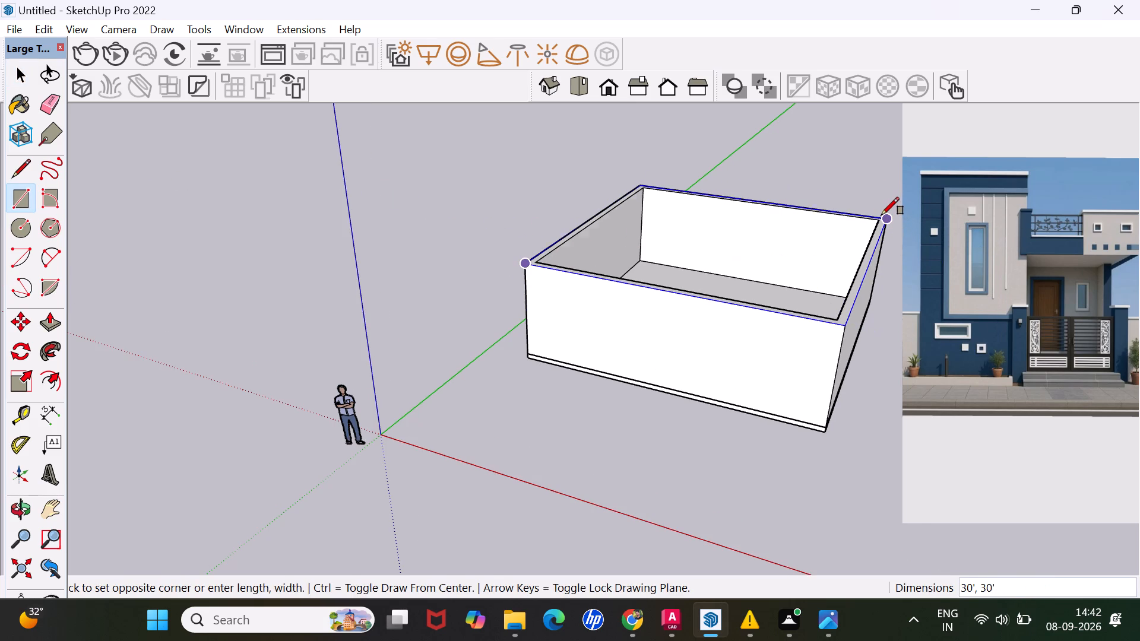
Push/Pull the rectangle on the wall tops up 6" as a roof slab.
{"action": "key", "text": "p"}
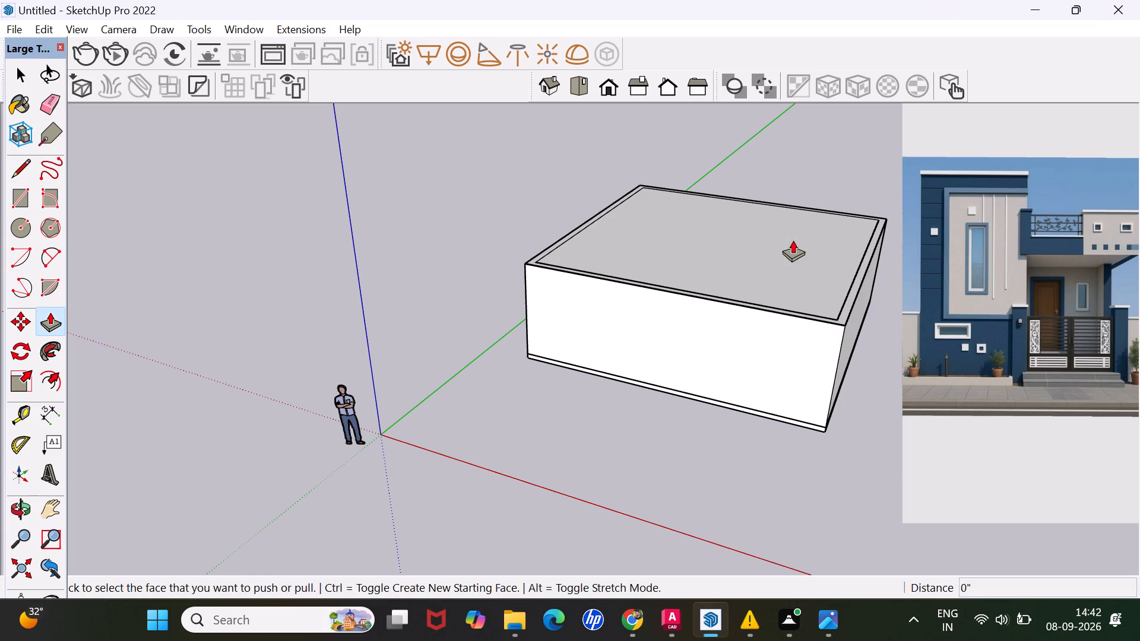
{"action": "left_click", "coordinate": [786, 247]}
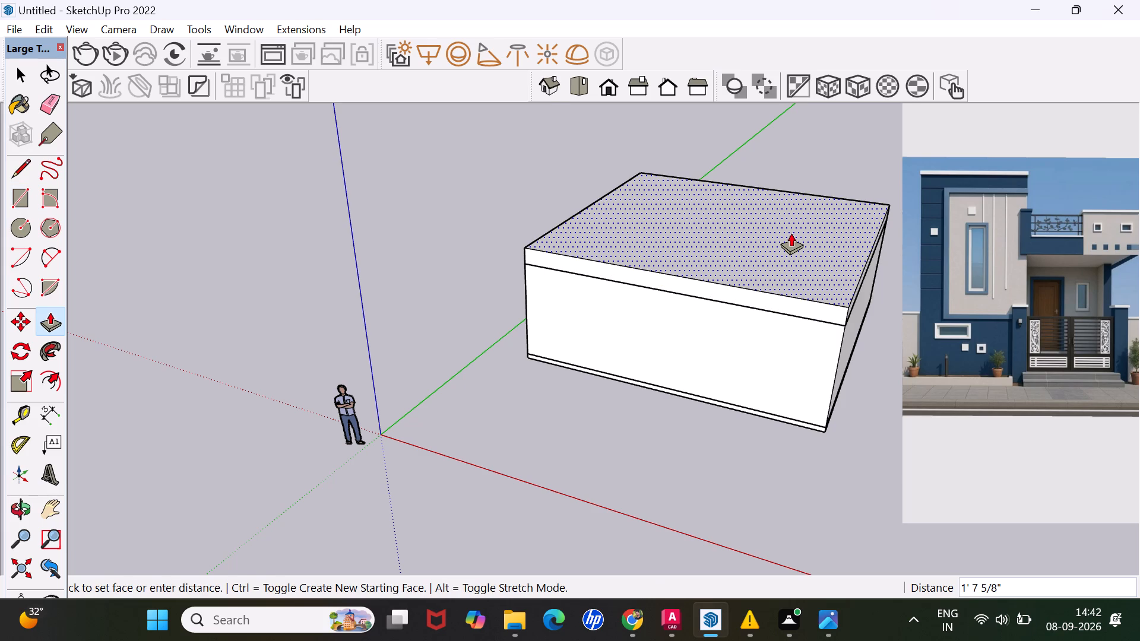
{"action": "key", "text": "6"}
{"action": "key", "text": "Return"}
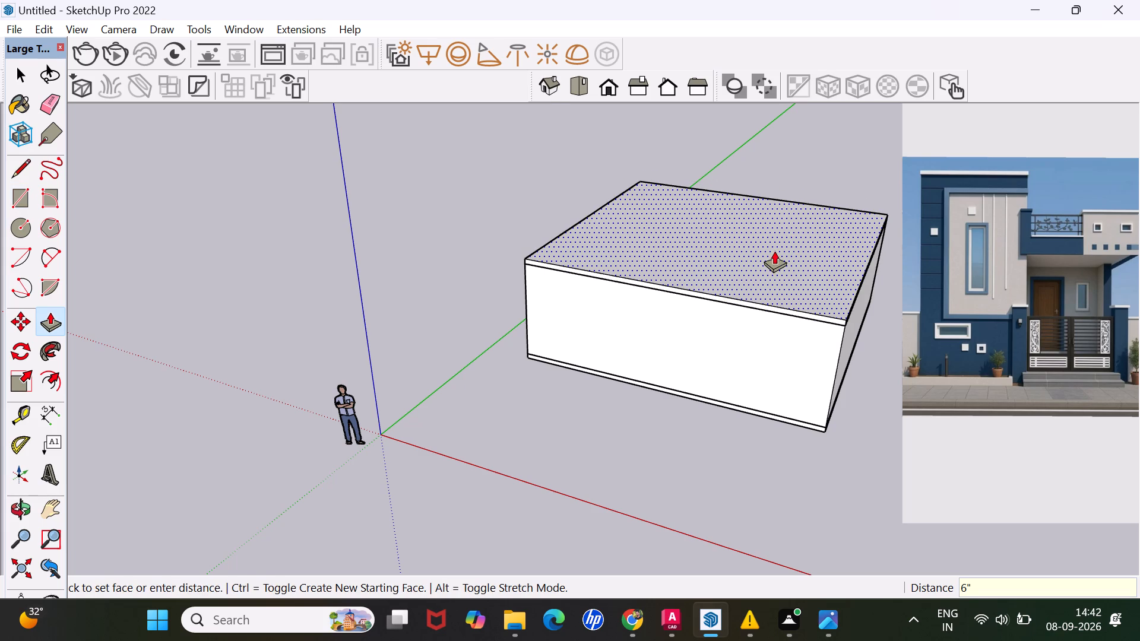
Select all the connected geometry of the roof slab and make it a group.
{"action": "key", "text": "space"}
{"action": "double_click", "coordinate": [773, 275]}
{"action": "triple_click", "coordinate": [777, 271]}
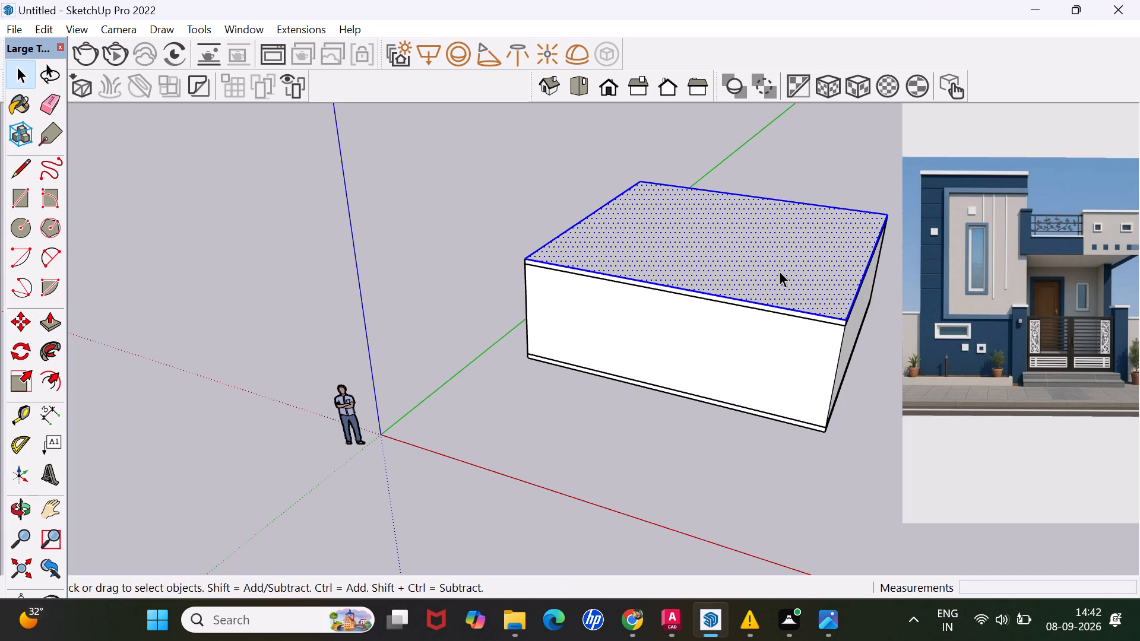
{"action": "right_click_drag", "start_coordinate": [802, 272], "coordinate": [791, 272]}
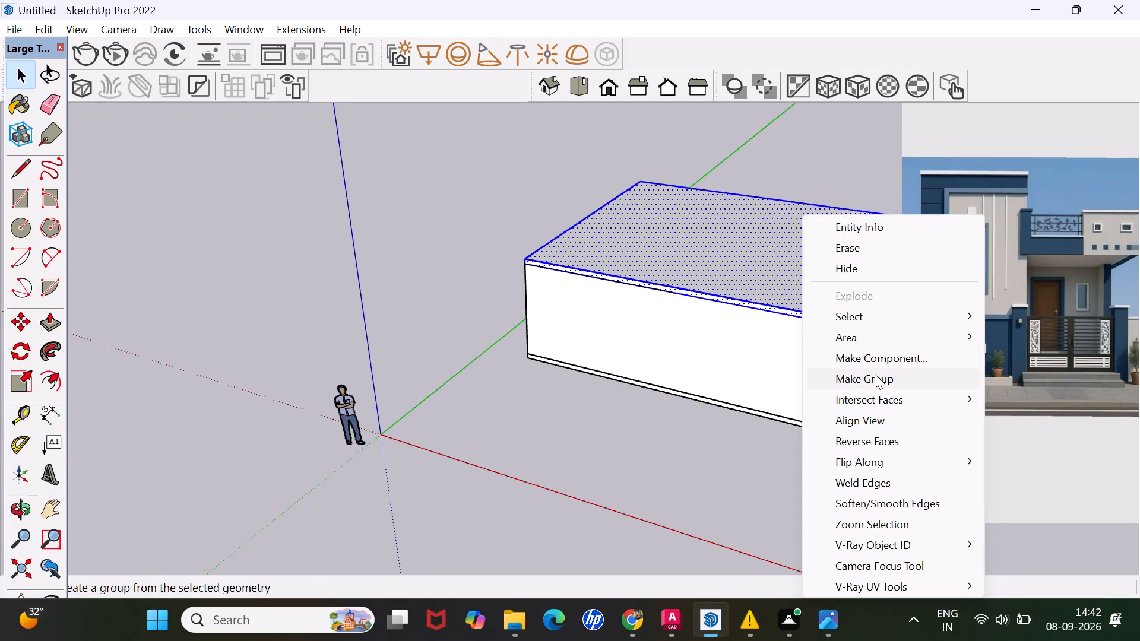
{"action": "left_click", "coordinate": [875, 374]}
{"action": "scroll", "coordinate": [705, 300], "scroll_direction": "down", "scroll_amount": 3}
{"action": "left_click", "coordinate": [583, 389]}
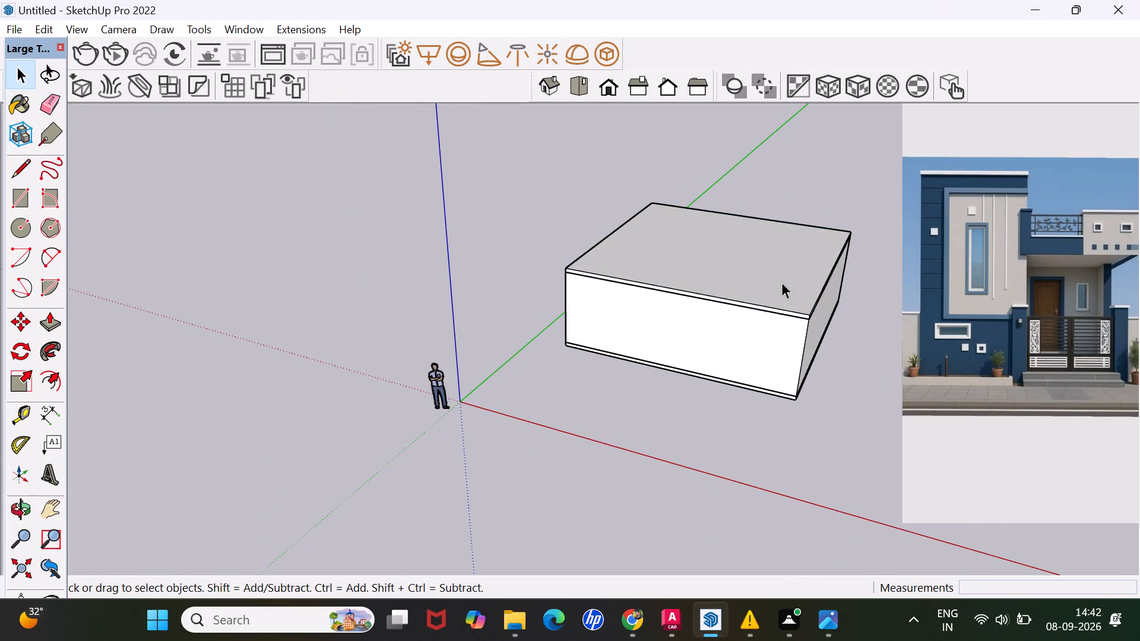
Examine the base slab, walls and roof slab from the front and from the corners.
{"action": "scroll", "coordinate": [748, 275], "scroll_direction": "down", "scroll_amount": 5}
{"action": "scroll", "coordinate": [873, 283], "scroll_direction": "up", "scroll_amount": 4}
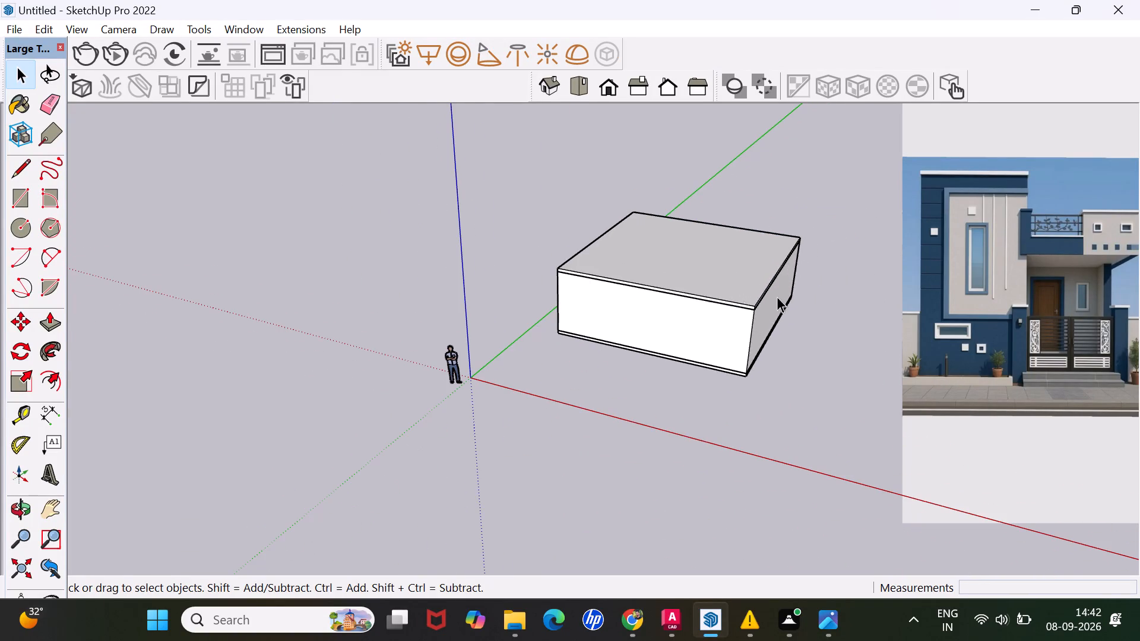
{"action": "scroll", "coordinate": [790, 285], "scroll_direction": "up", "scroll_amount": 2}
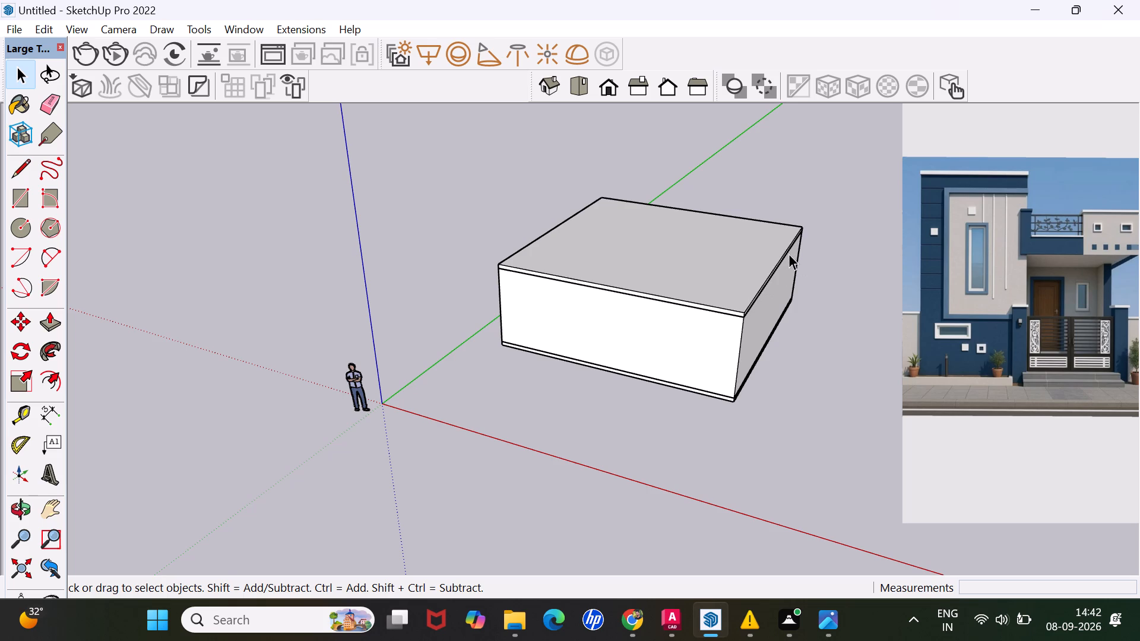
{"action": "scroll", "coordinate": [728, 247], "scroll_direction": "down", "scroll_amount": 5}
{"action": "scroll", "coordinate": [814, 241], "scroll_direction": "up", "scroll_amount": 12}
{"action": "scroll", "coordinate": [734, 272], "scroll_direction": "down", "scroll_amount": 3}
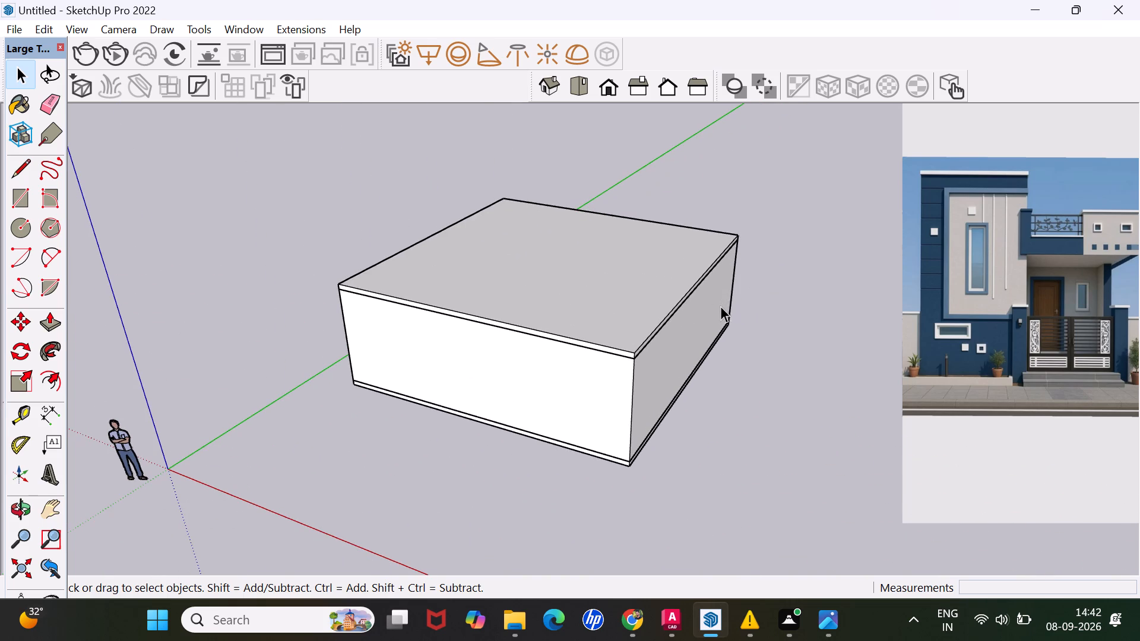
{"action": "middle_click_drag", "start_coordinate": [731, 304], "coordinate": [813, 280]}
{"action": "middle_click_drag", "start_coordinate": [739, 317], "coordinate": [758, 237]}
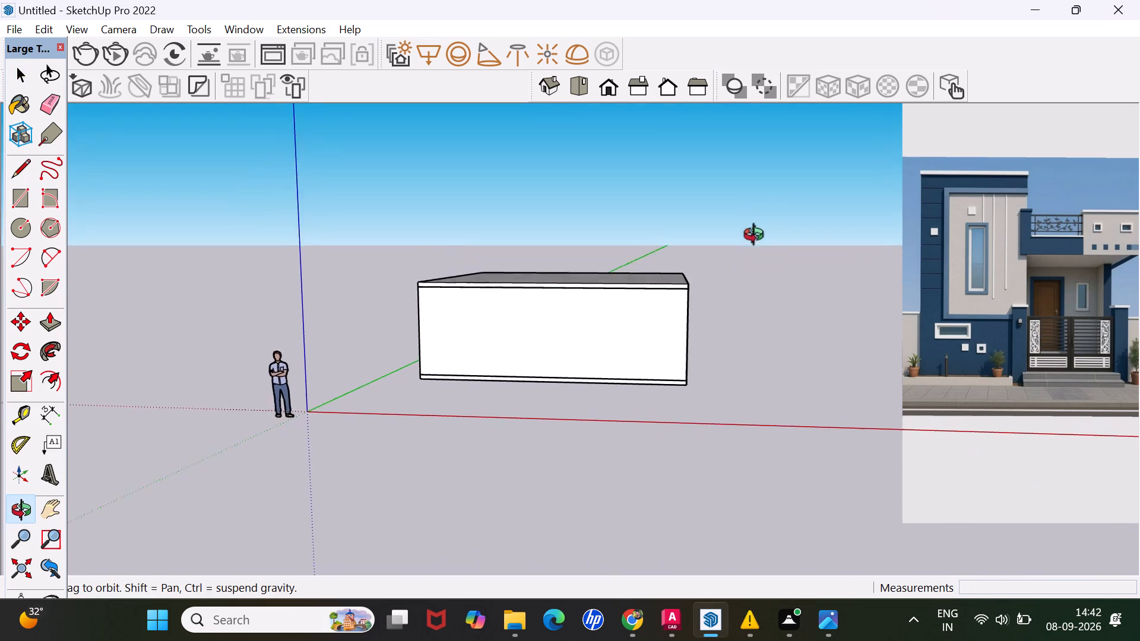
{"action": "middle_click_drag", "start_coordinate": [758, 237], "coordinate": [583, 325]}
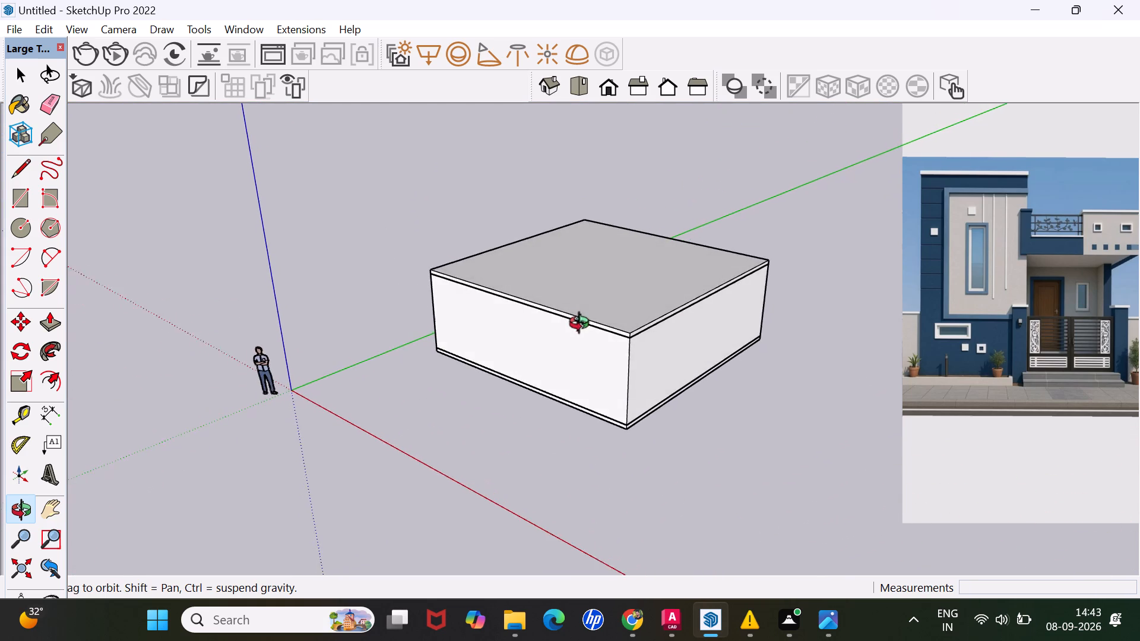
{"action": "middle_click_drag", "start_coordinate": [583, 325], "coordinate": [722, 307]}
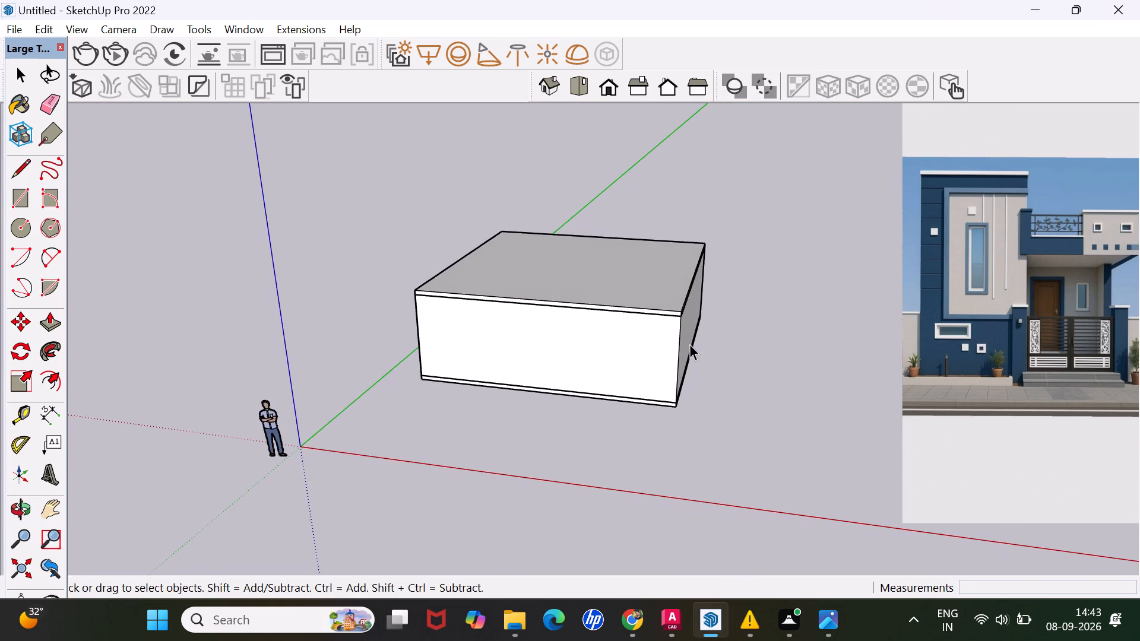
Open the base slab group beneath the walls for editing.
{"action": "scroll", "coordinate": [702, 337], "scroll_direction": "up", "scroll_amount": 2}
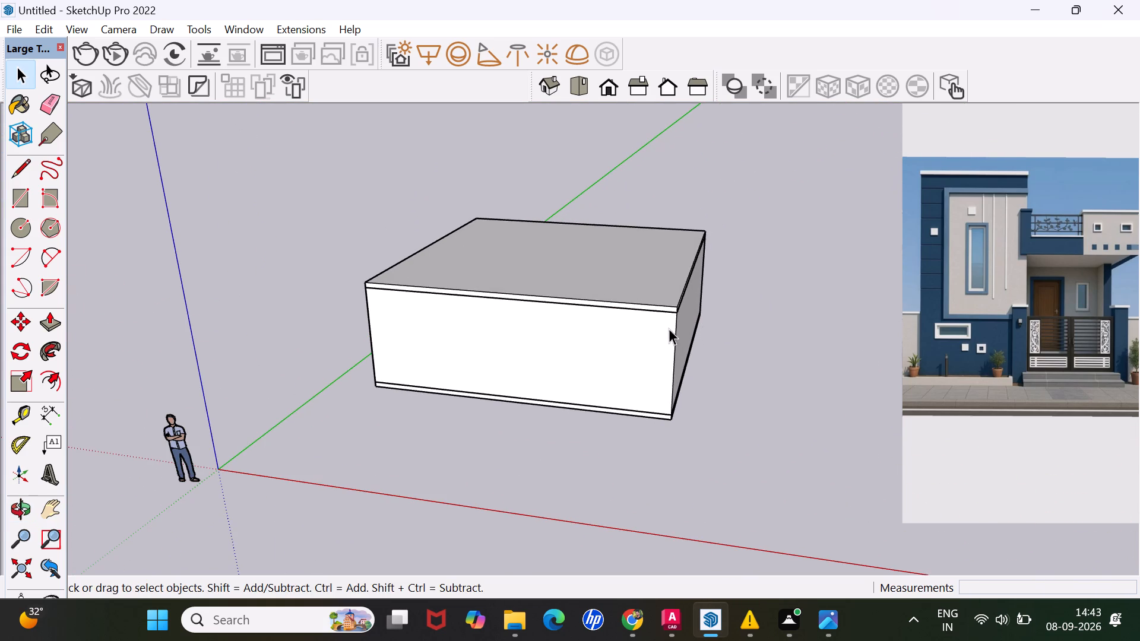
{"action": "scroll", "coordinate": [576, 351], "scroll_direction": "up", "scroll_amount": 4}
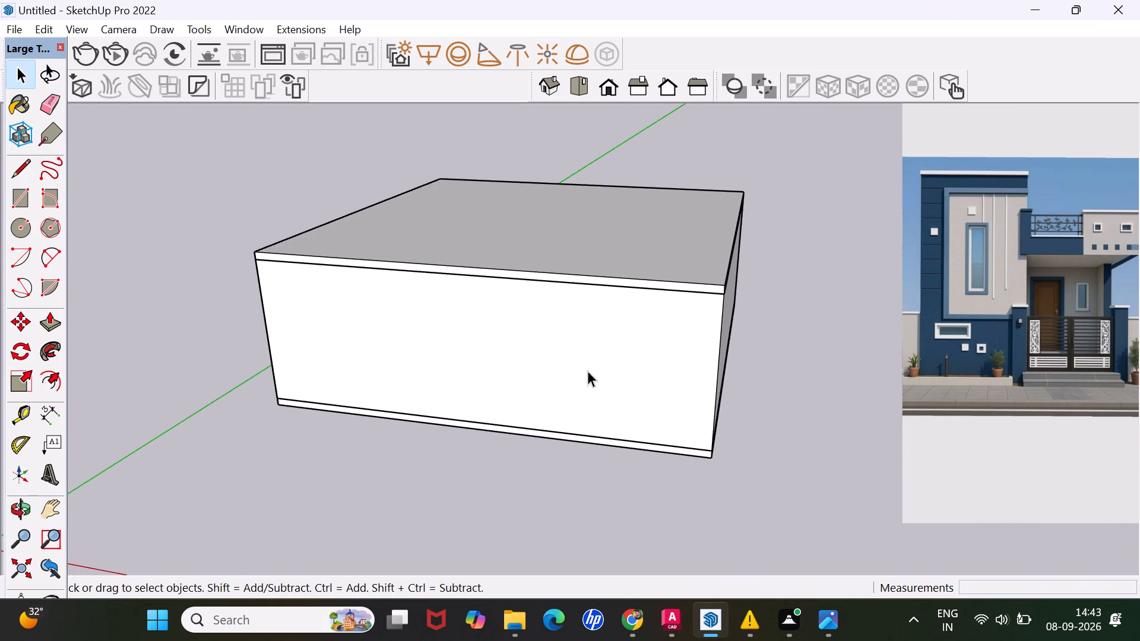
{"action": "double_click", "coordinate": [587, 437]}
{"action": "double_click", "coordinate": [594, 437]}
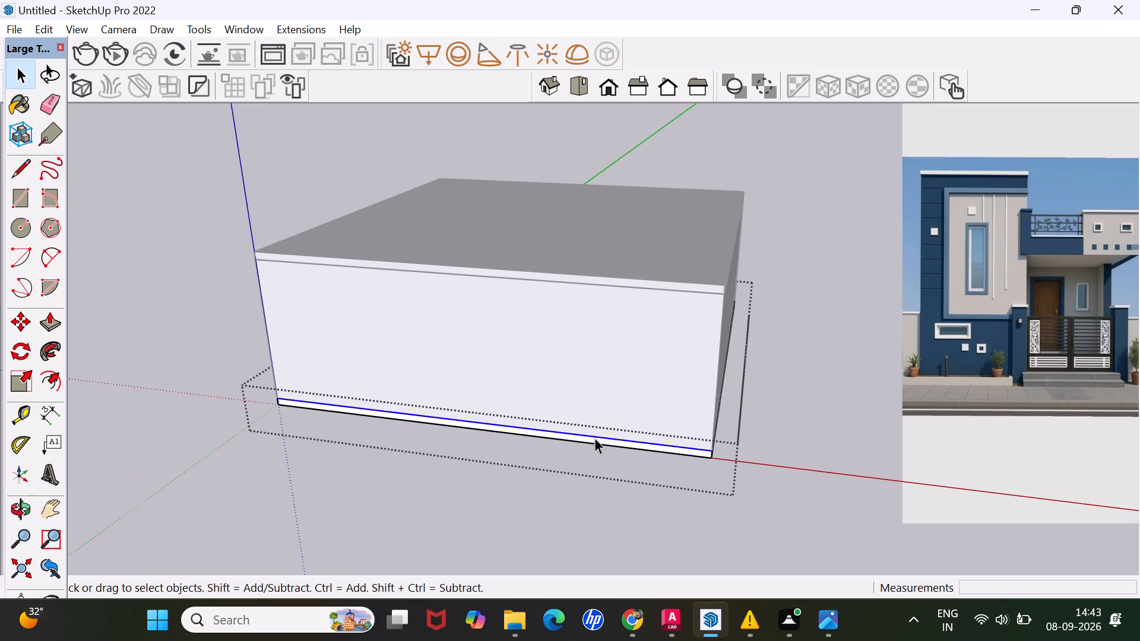
{"action": "double_click", "coordinate": [598, 437]}
{"action": "double_click", "coordinate": [601, 442]}
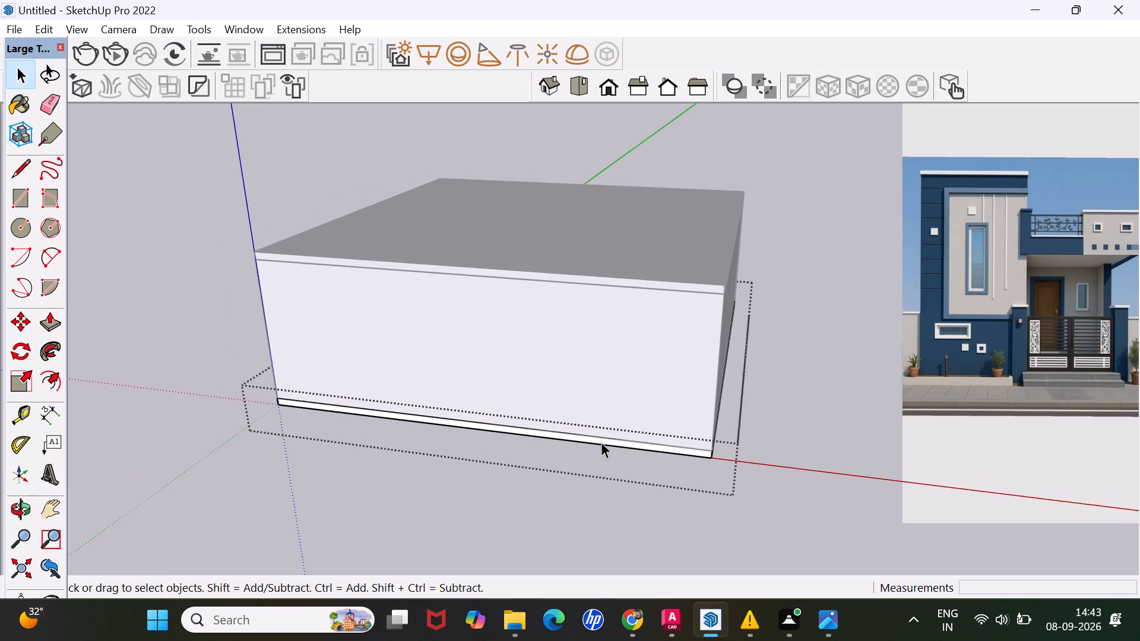
{"action": "left_click", "coordinate": [601, 442]}
{"action": "left_click", "coordinate": [605, 441]}
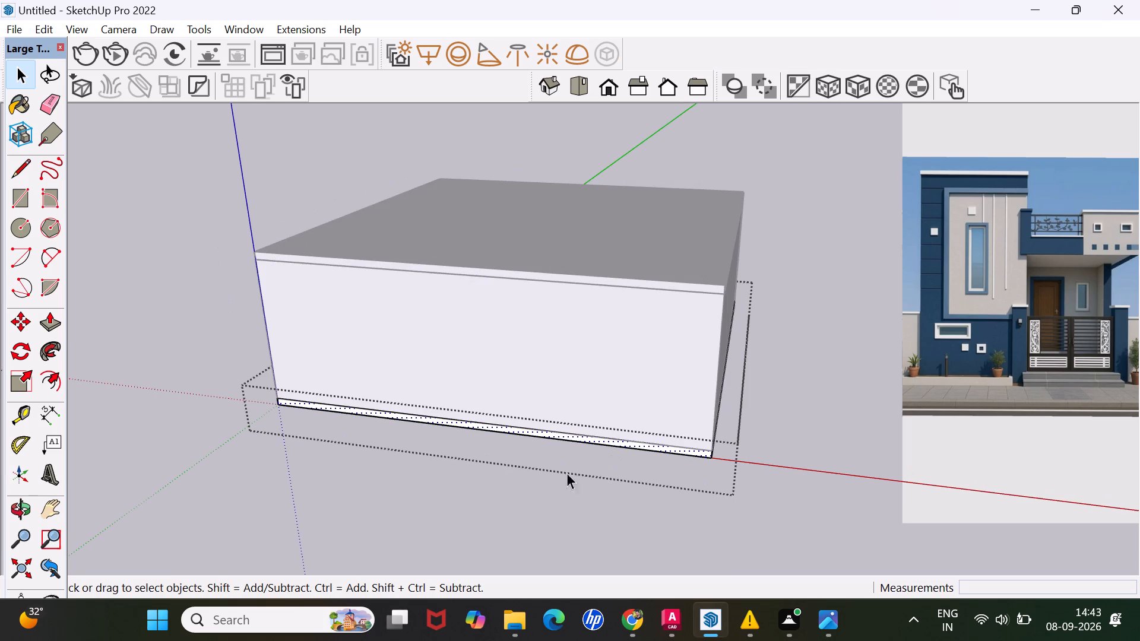
{"action": "left_click", "coordinate": [553, 481]}
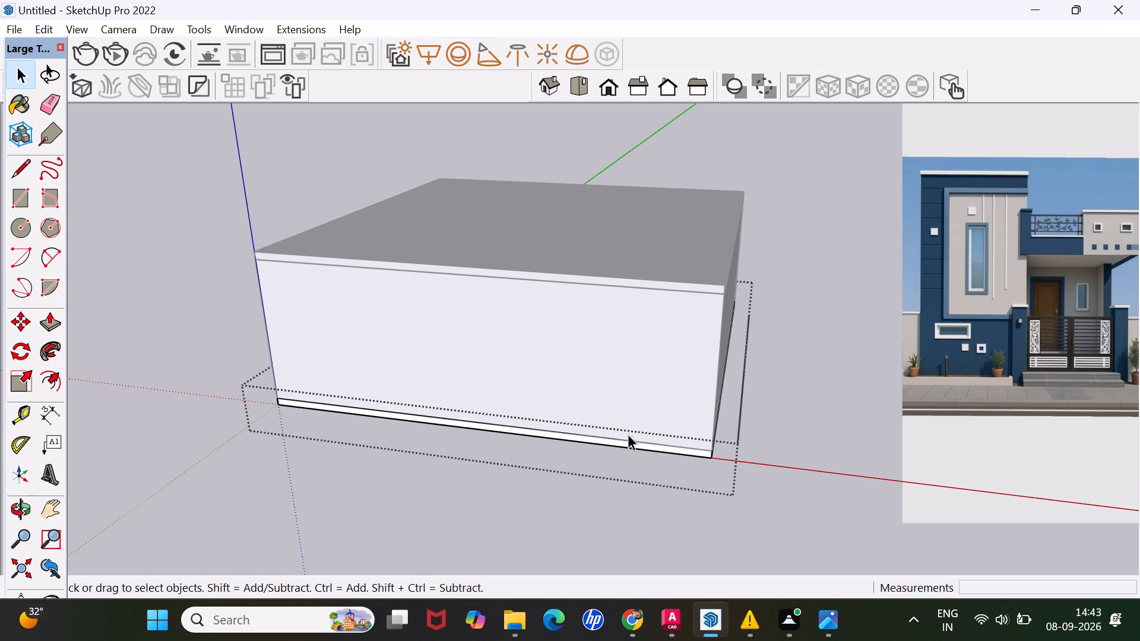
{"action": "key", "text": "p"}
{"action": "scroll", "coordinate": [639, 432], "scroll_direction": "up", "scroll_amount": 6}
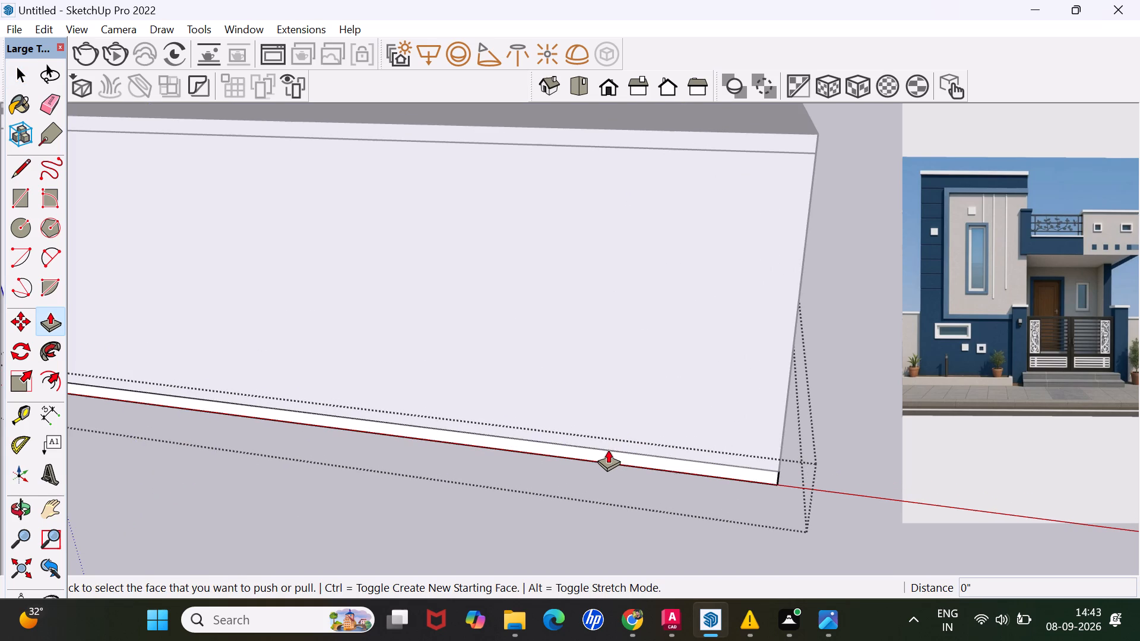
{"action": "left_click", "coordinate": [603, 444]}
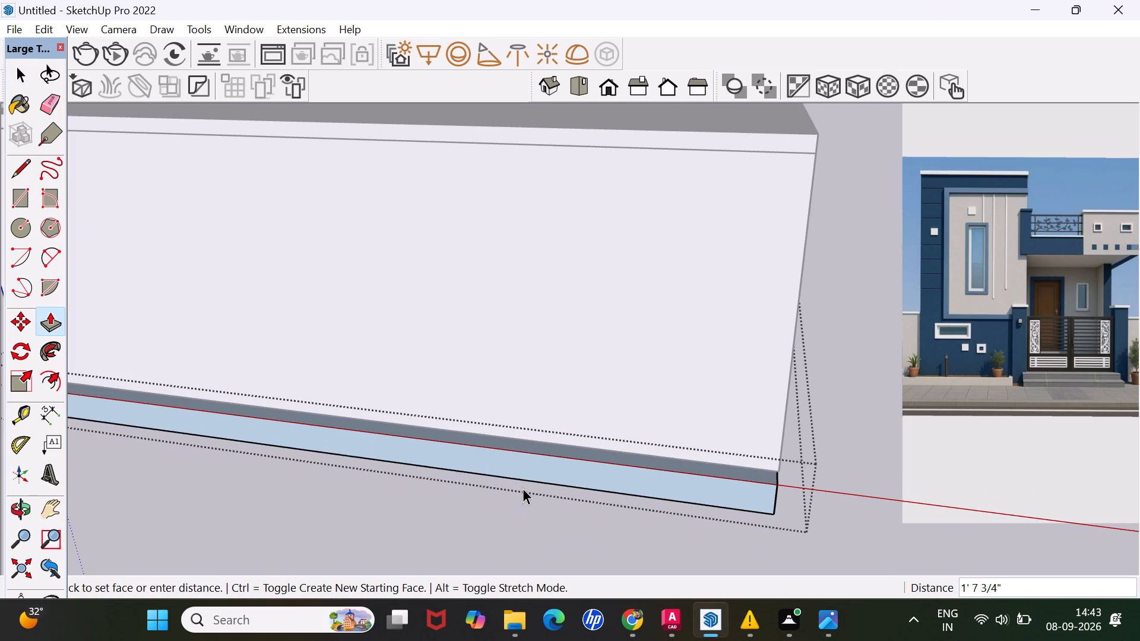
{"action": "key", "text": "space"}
Push/Pull the base slab's front face outward 20' as a front yard, and leave the slab group.
{"action": "key", "text": "p"}
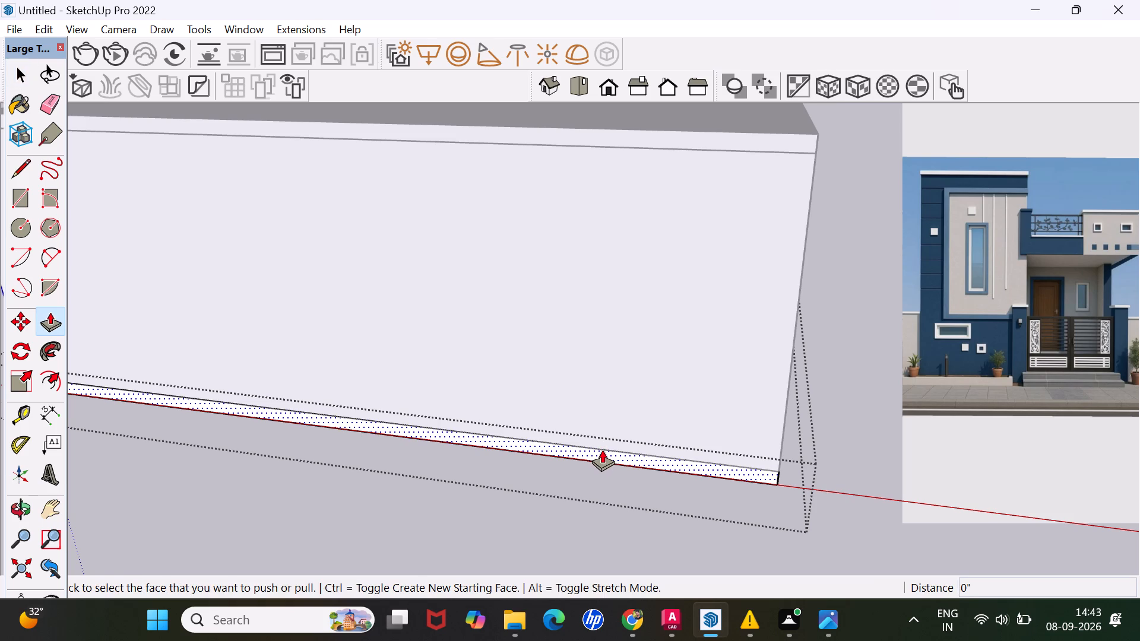
{"action": "left_click", "coordinate": [602, 449]}
{"action": "scroll", "coordinate": [556, 497], "scroll_direction": "down", "scroll_amount": 10}
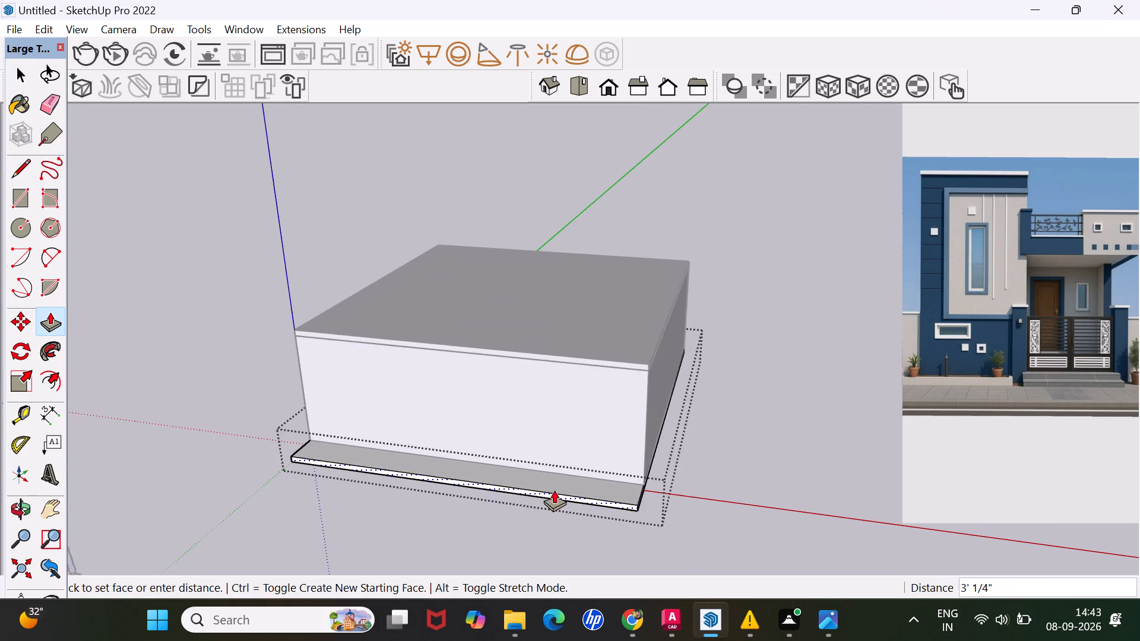
{"action": "scroll", "coordinate": [554, 487], "scroll_direction": "down", "scroll_amount": 11}
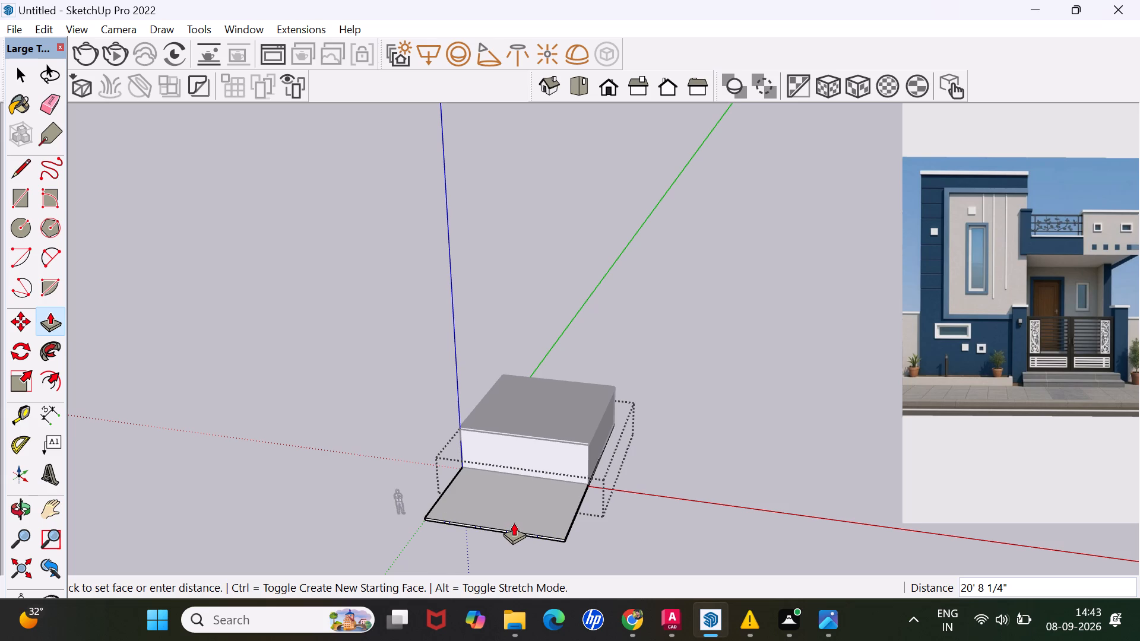
{"action": "key", "text": "2"}
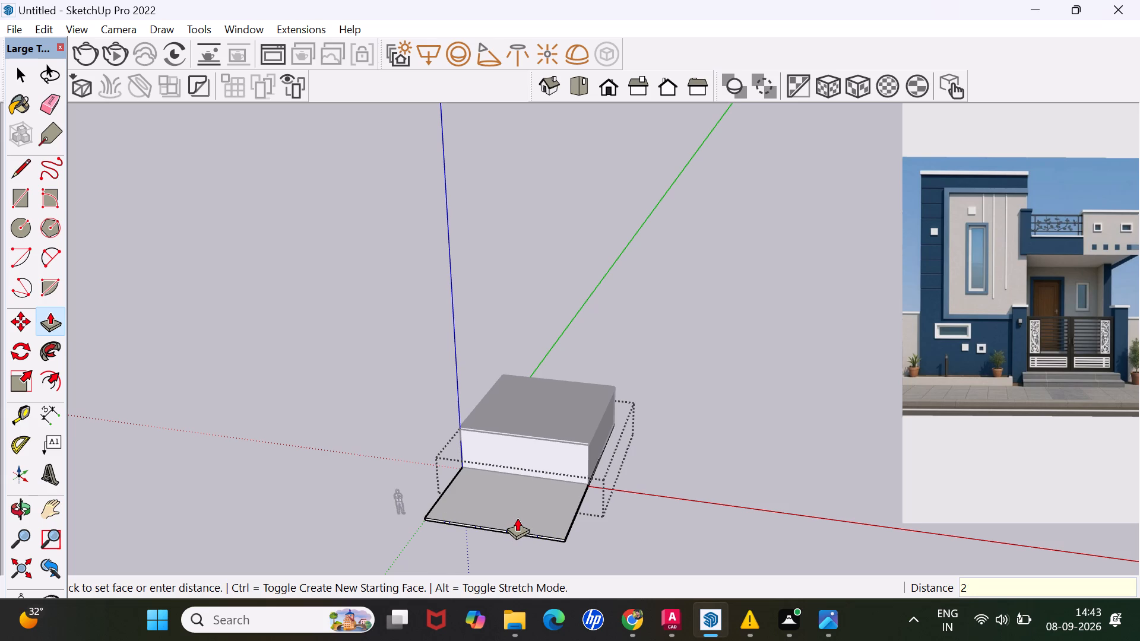
{"action": "key", "text": "0"}
{"action": "key", "text": "apostrophe"}
{"action": "key", "text": "Return"}
{"action": "scroll", "coordinate": [538, 479], "scroll_direction": "down", "scroll_amount": 5}
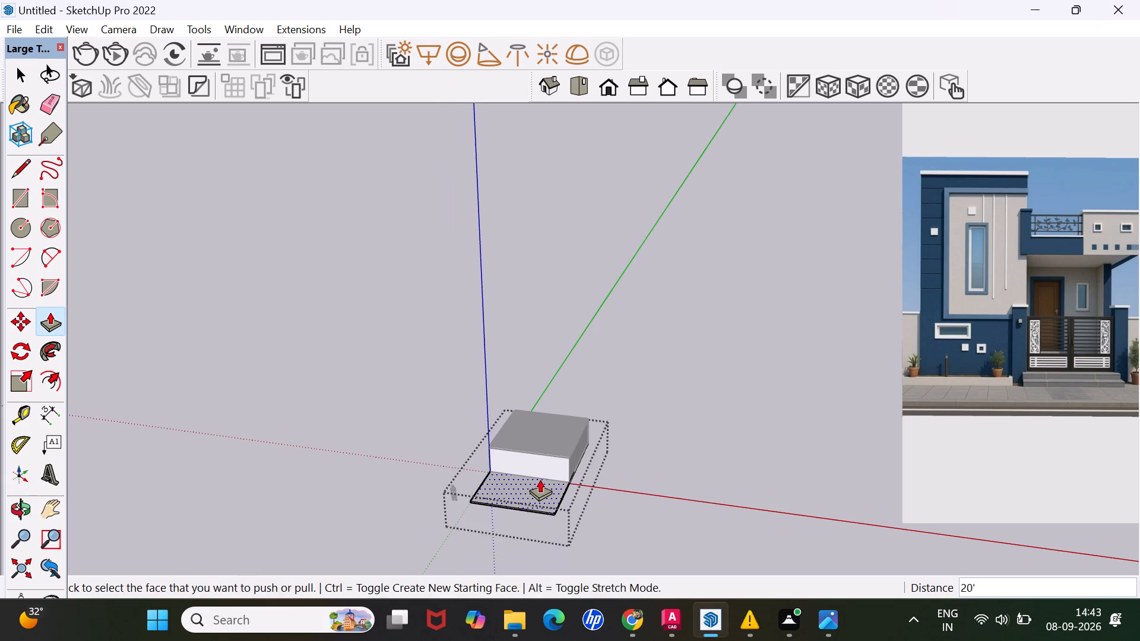
{"action": "scroll", "coordinate": [527, 468], "scroll_direction": "up", "scroll_amount": 9}
{"action": "middle_click_drag", "start_coordinate": [553, 458], "coordinate": [634, 407]}
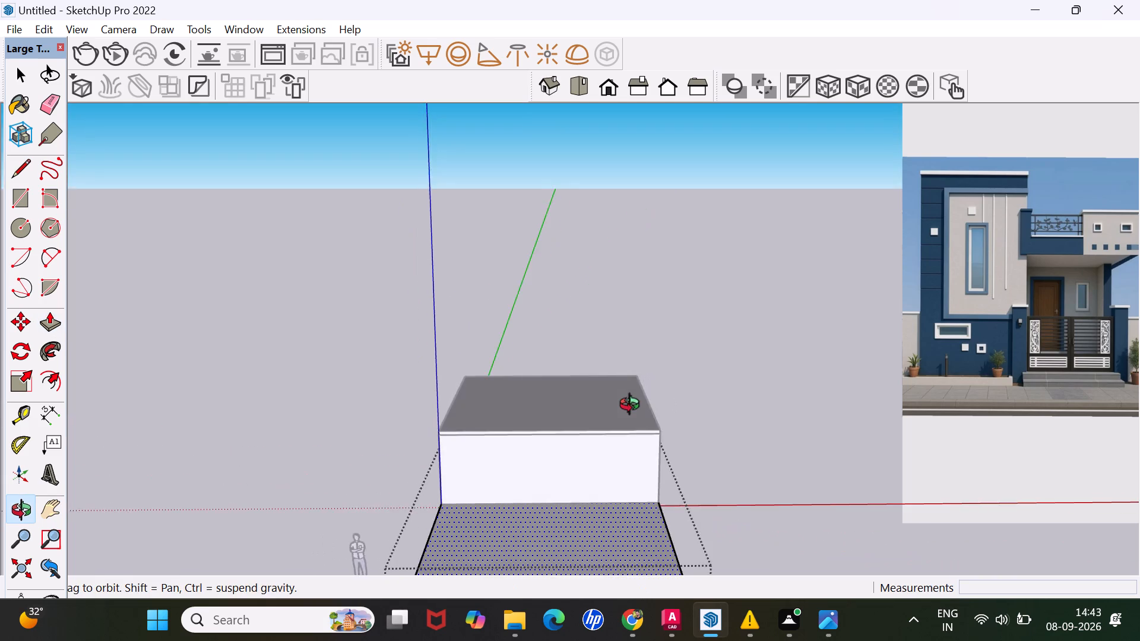
{"action": "middle_click_drag", "start_coordinate": [634, 407], "coordinate": [603, 320]}
{"action": "middle_click_drag", "start_coordinate": [578, 341], "coordinate": [566, 354]}
{"action": "middle_click_drag", "start_coordinate": [565, 356], "coordinate": [555, 419]}
{"action": "key", "text": "space"}
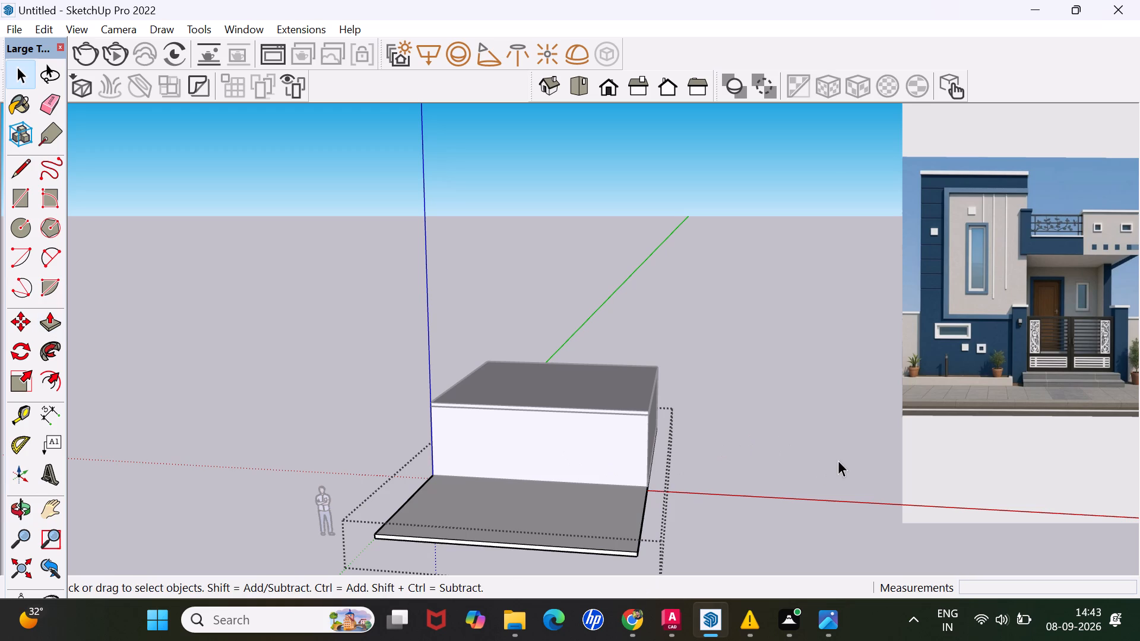
{"action": "left_click", "coordinate": [701, 473]}
Open the walls group for editing.
{"action": "scroll", "coordinate": [594, 429], "scroll_direction": "up", "scroll_amount": 3}
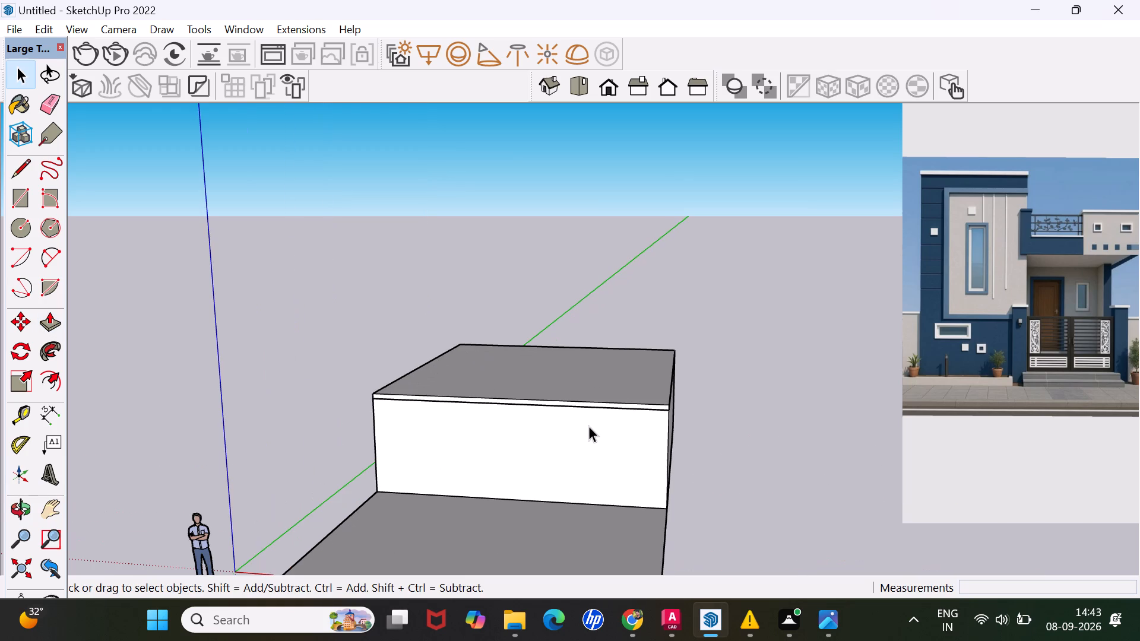
{"action": "triple_click", "coordinate": [593, 455]}
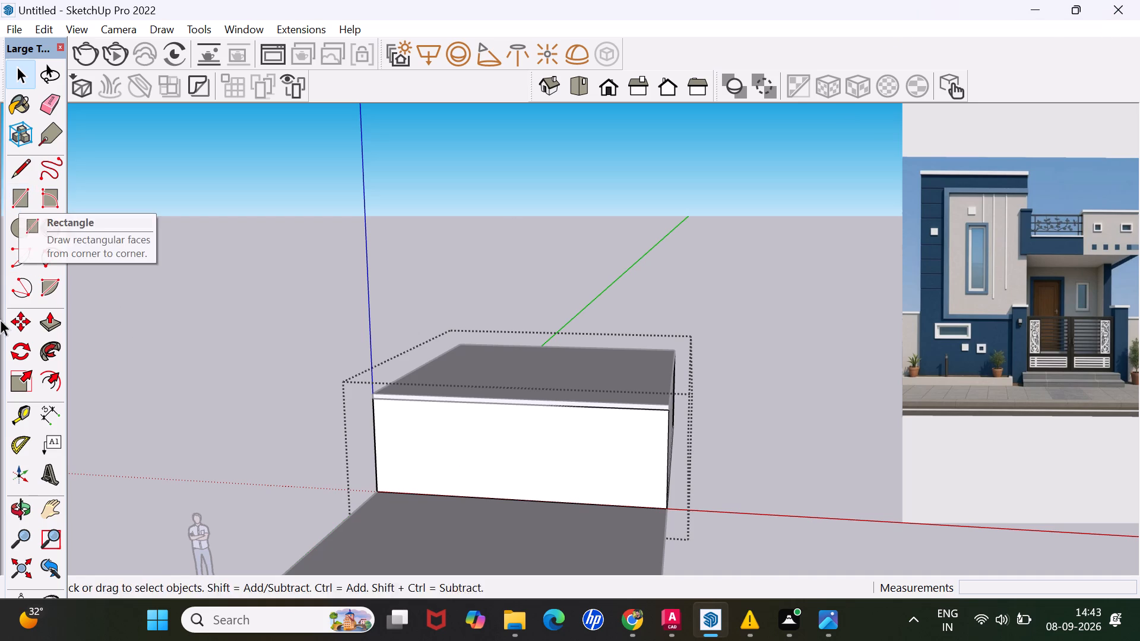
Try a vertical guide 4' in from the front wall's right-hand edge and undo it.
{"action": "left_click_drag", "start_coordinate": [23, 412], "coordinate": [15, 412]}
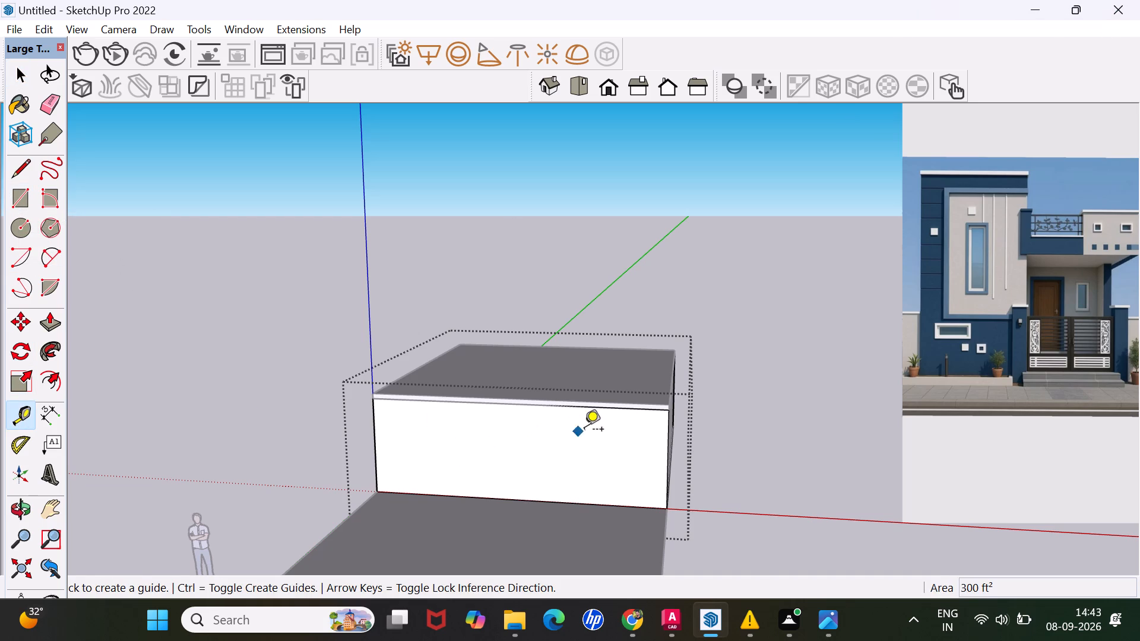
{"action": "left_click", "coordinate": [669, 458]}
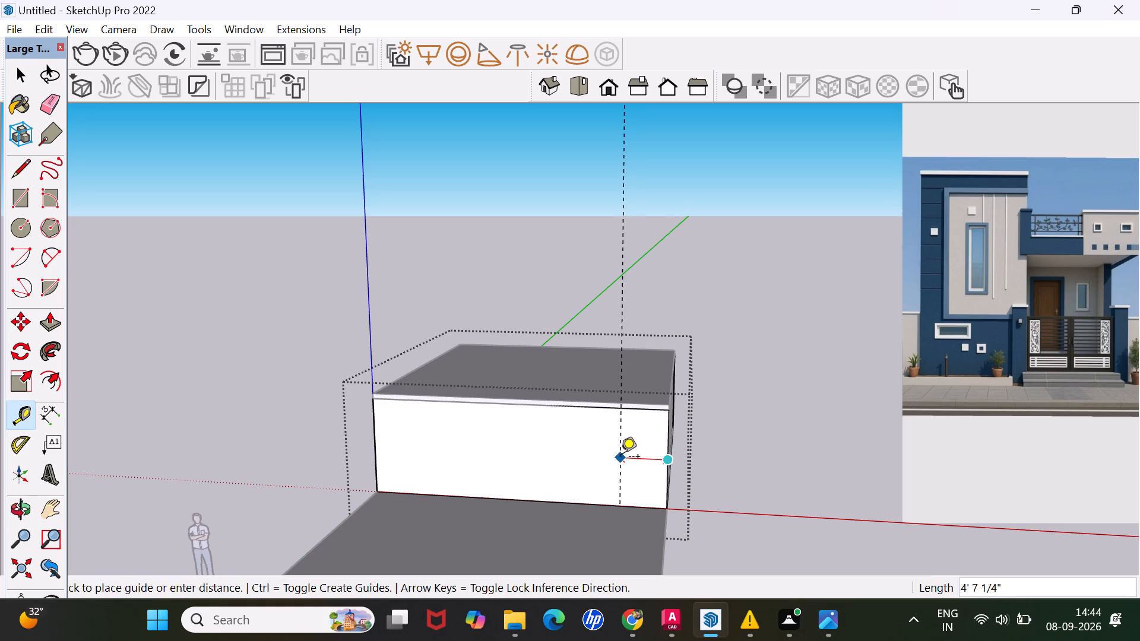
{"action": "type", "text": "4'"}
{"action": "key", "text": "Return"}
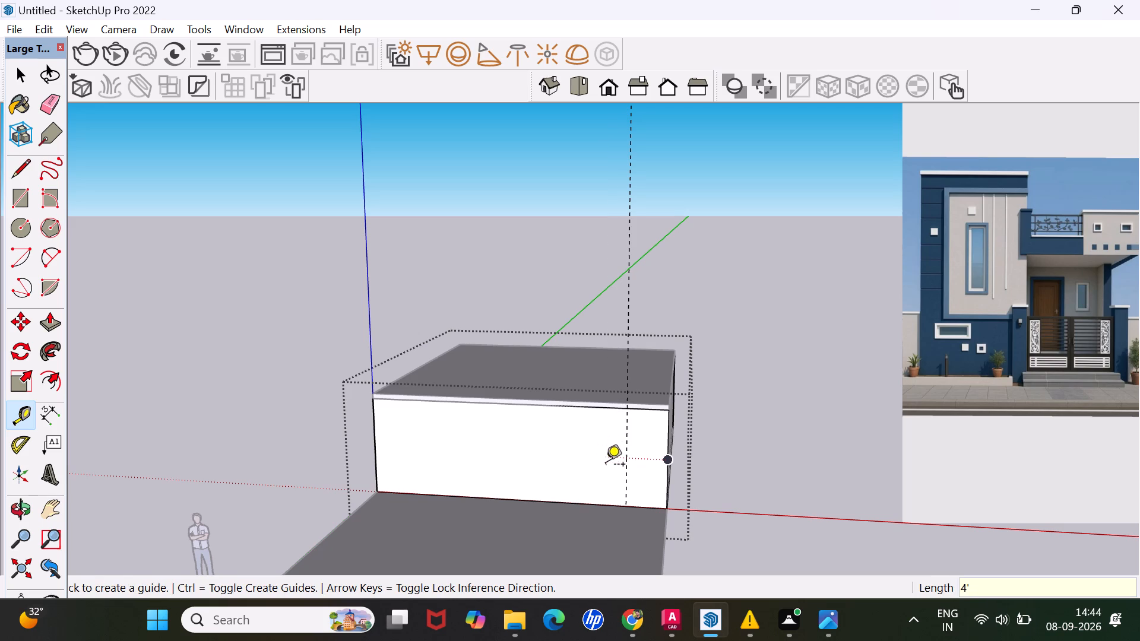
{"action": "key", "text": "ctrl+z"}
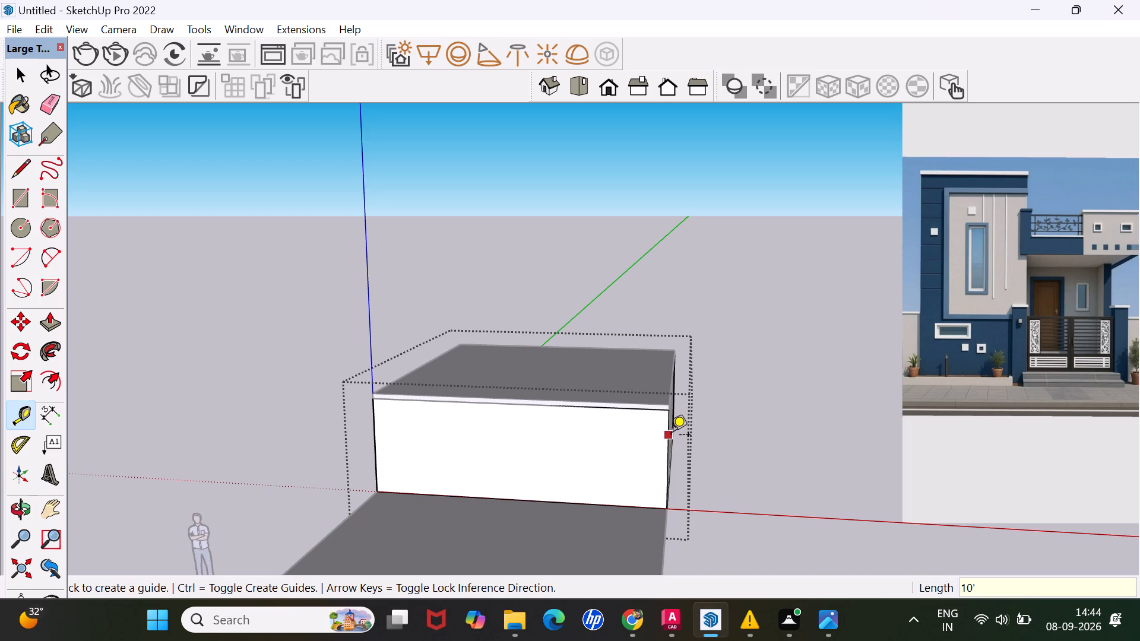
Place a vertical guide on the front wall 5' in from its right-hand edge.
{"action": "left_click", "coordinate": [671, 430]}
{"action": "key", "text": "4"}
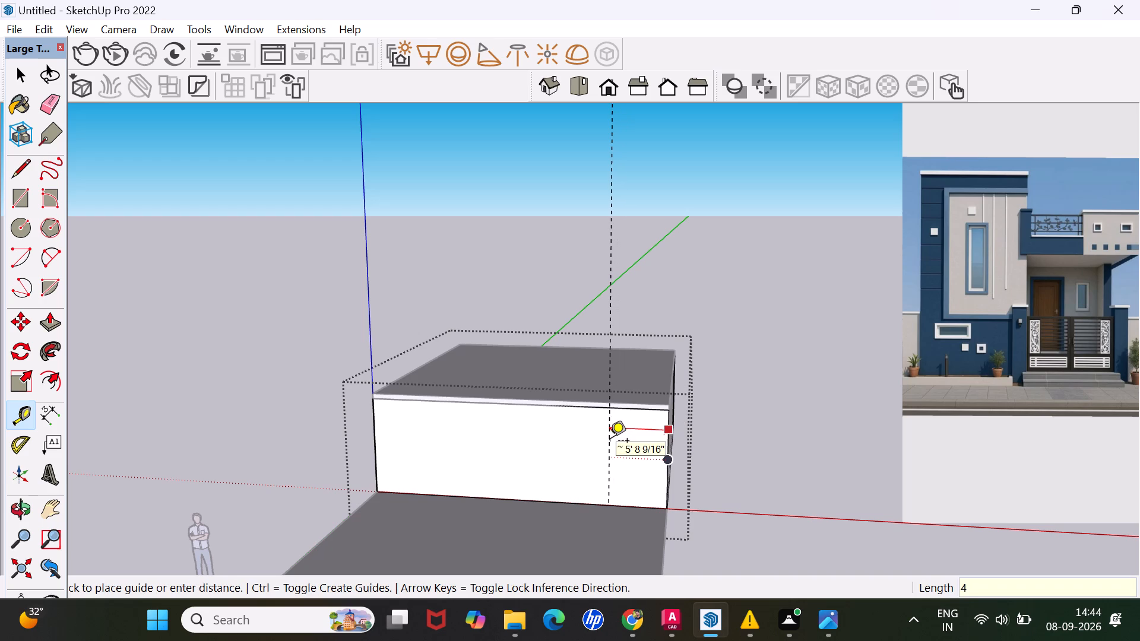
{"action": "key", "text": "BackSpace"}
{"action": "type", "text": "5'"}
{"action": "key", "text": "Return"}
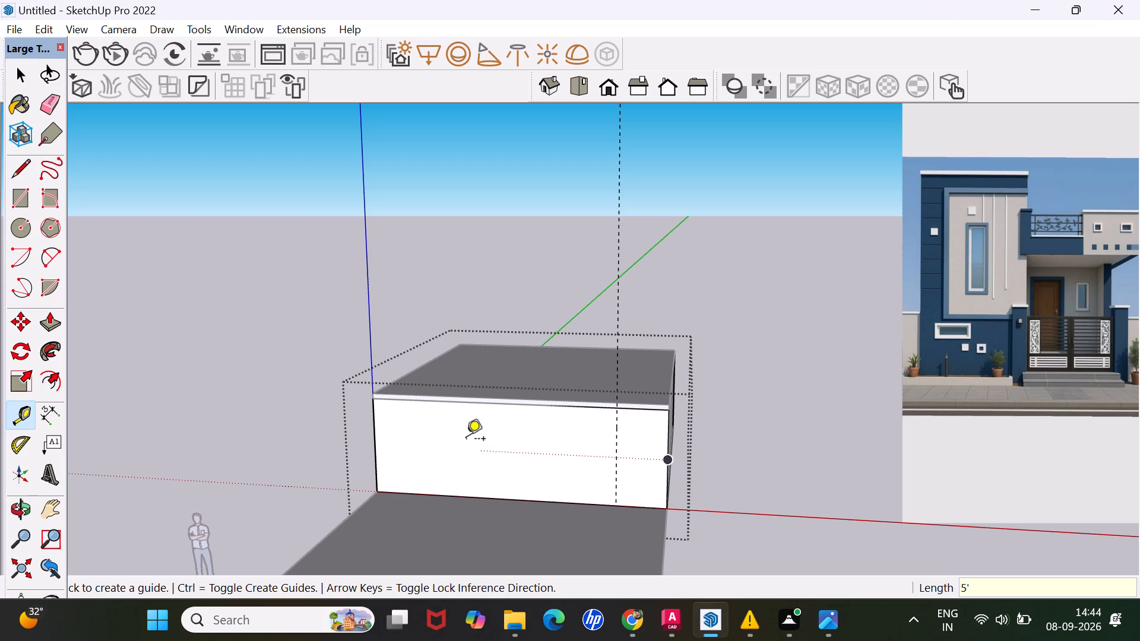
Examine the front wall and its guide from the front, the corner and slightly above.
{"action": "scroll", "coordinate": [590, 416], "scroll_direction": "down", "scroll_amount": 3}
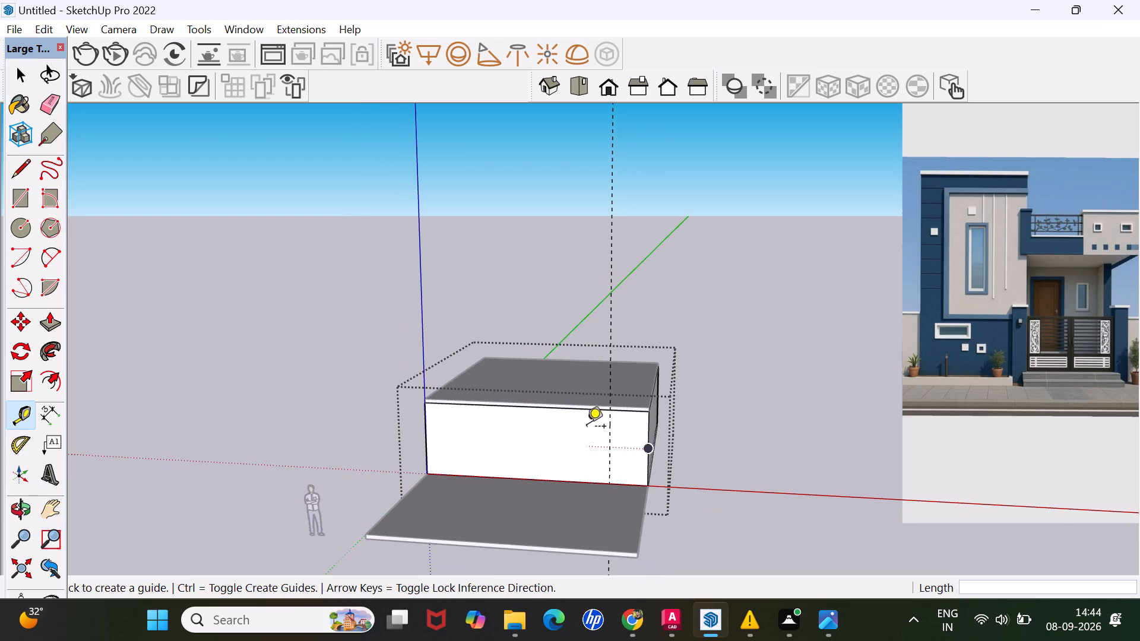
{"action": "scroll", "coordinate": [585, 429], "scroll_direction": "up", "scroll_amount": 3}
{"action": "scroll", "coordinate": [577, 427], "scroll_direction": "down", "scroll_amount": 4}
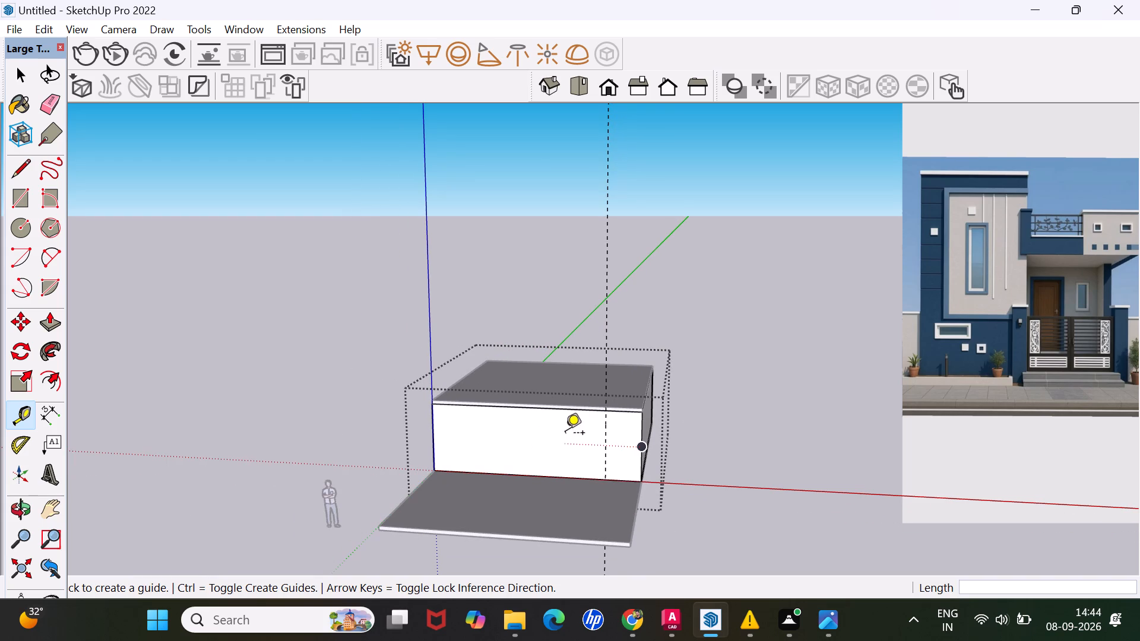
{"action": "scroll", "coordinate": [551, 435], "scroll_direction": "up", "scroll_amount": 3}
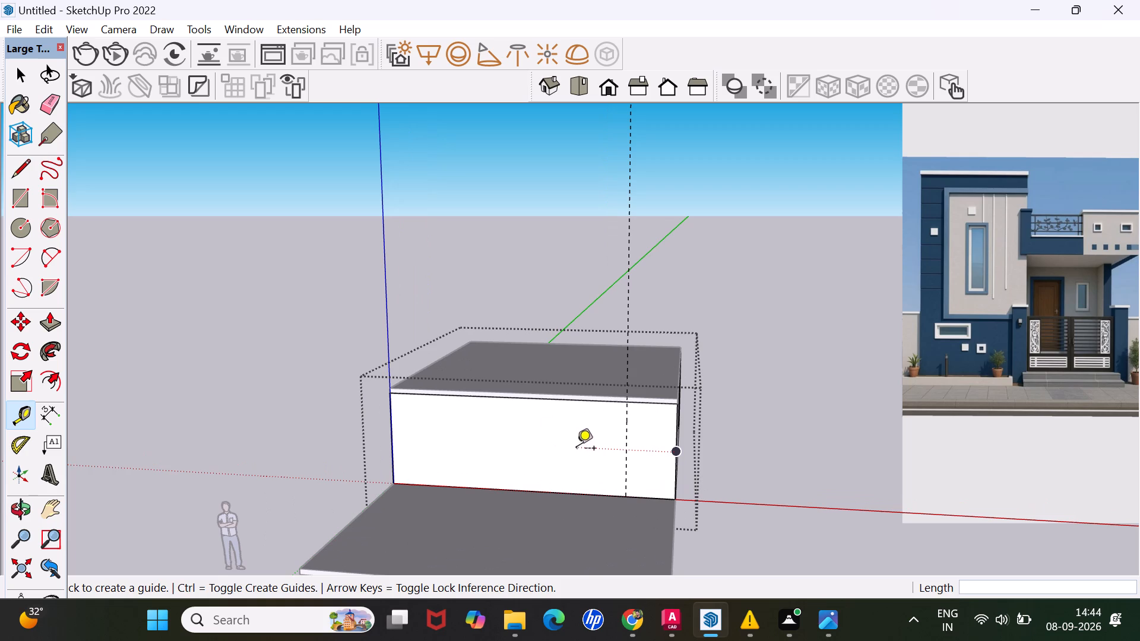
{"action": "middle_click_drag", "start_coordinate": [578, 449], "coordinate": [609, 405]}
{"action": "scroll", "coordinate": [601, 424], "scroll_direction": "down", "scroll_amount": 5}
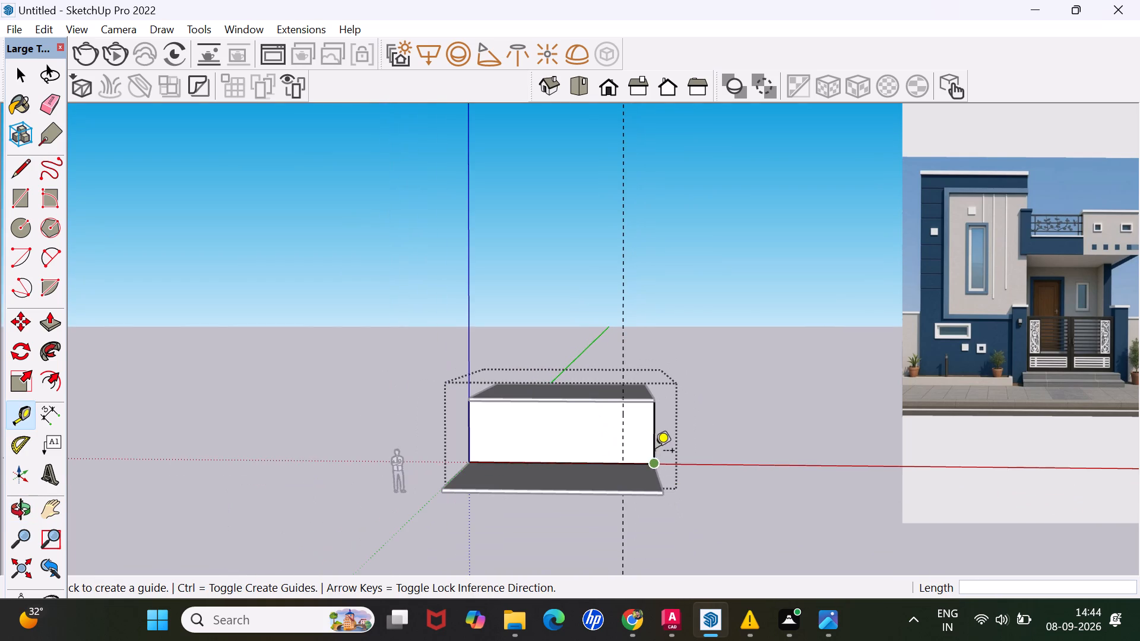
{"action": "scroll", "coordinate": [654, 449], "scroll_direction": "up", "scroll_amount": 3}
{"action": "middle_click_drag", "start_coordinate": [628, 458], "coordinate": [586, 465]}
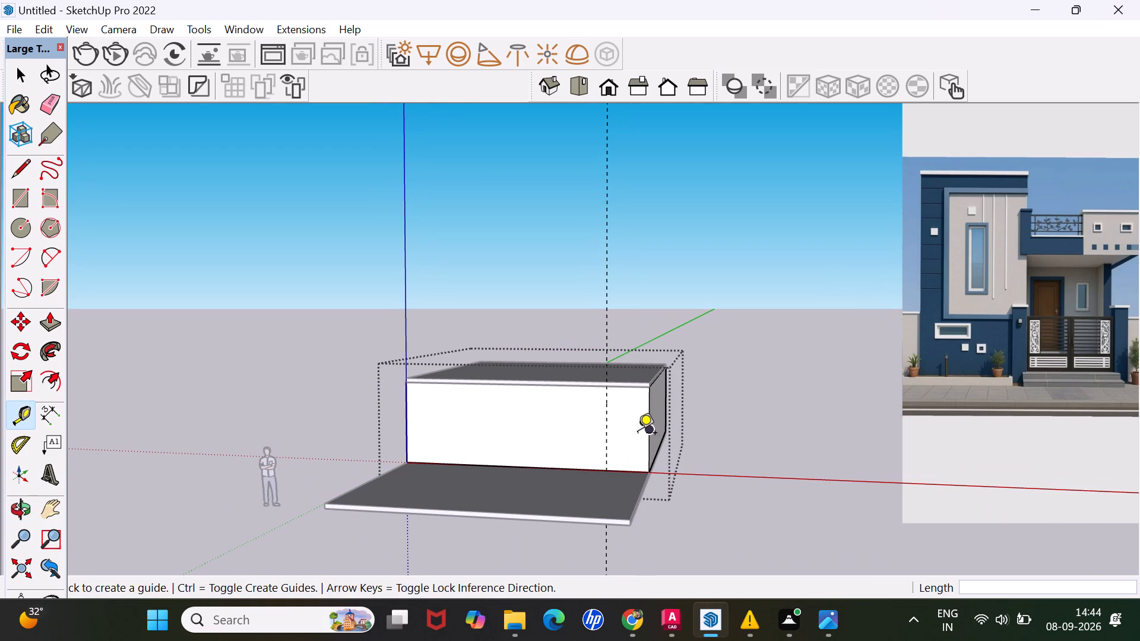
{"action": "scroll", "coordinate": [598, 422], "scroll_direction": "up", "scroll_amount": 2}
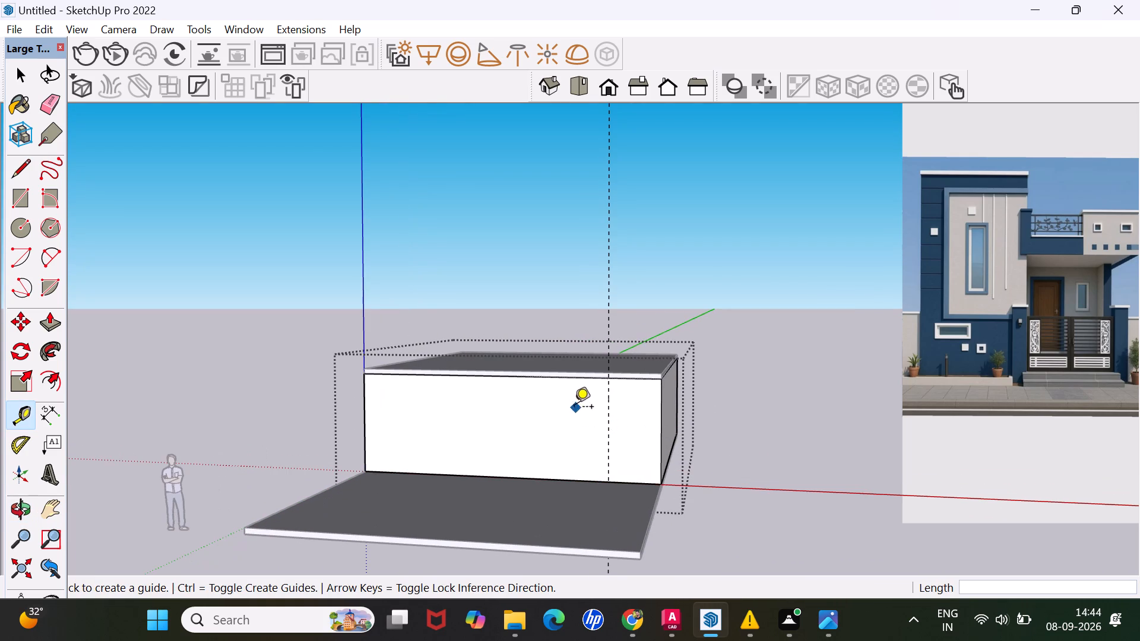
{"action": "scroll", "coordinate": [616, 354], "scroll_direction": "down", "scroll_amount": 3}
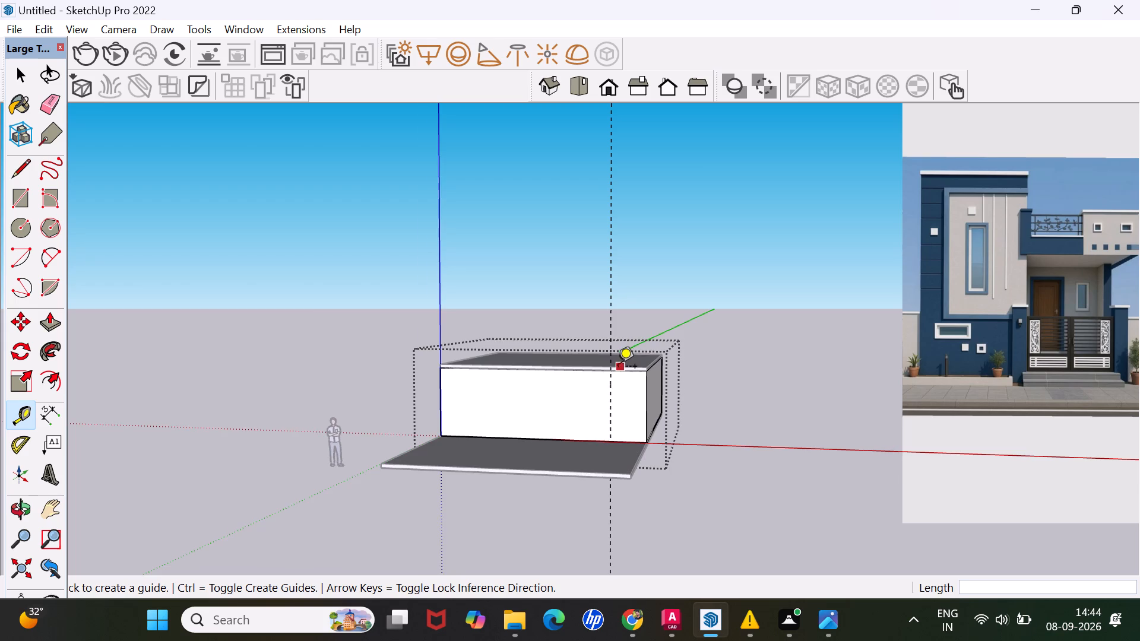
{"action": "scroll", "coordinate": [617, 367], "scroll_direction": "up", "scroll_amount": 3}
{"action": "scroll", "coordinate": [600, 366], "scroll_direction": "down", "scroll_amount": 2}
{"action": "middle_click_drag", "start_coordinate": [601, 379], "coordinate": [602, 379]}
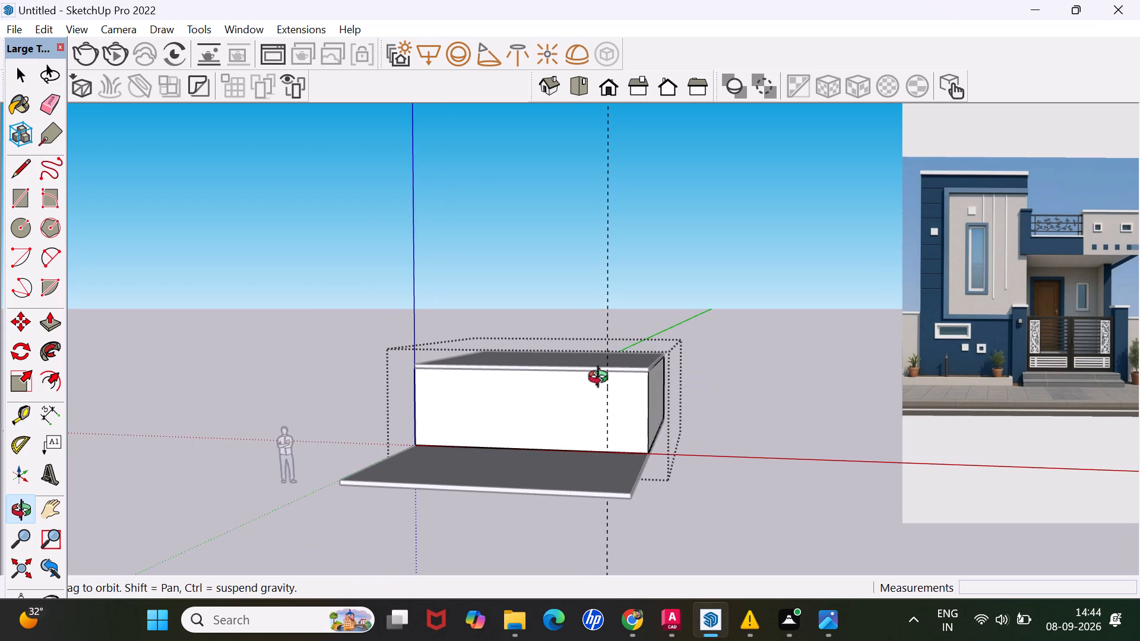
{"action": "middle_click_drag", "start_coordinate": [602, 379], "coordinate": [625, 407]}
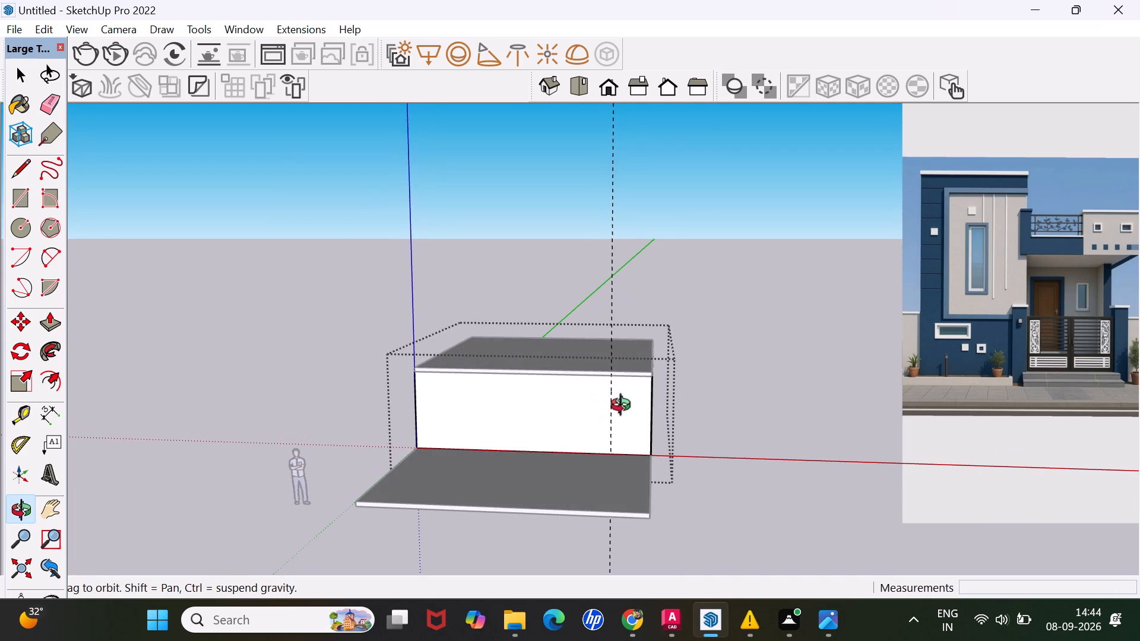
{"action": "middle_click_drag", "start_coordinate": [625, 407], "coordinate": [624, 405]}
{"action": "scroll", "coordinate": [620, 395], "scroll_direction": "up", "scroll_amount": 1}
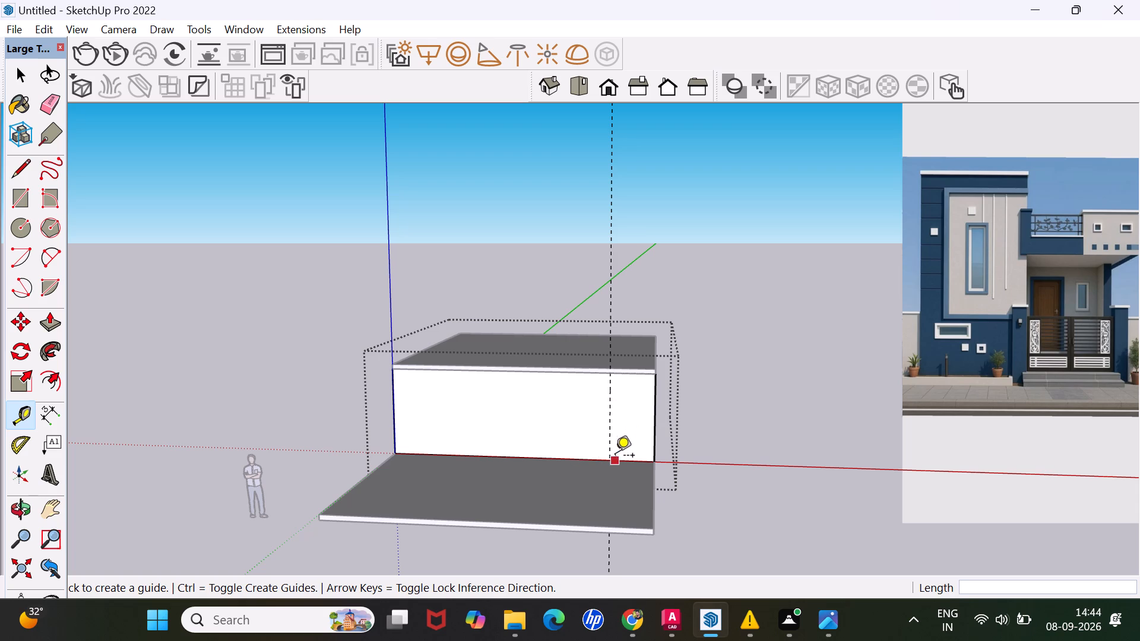
Place a second vertical guide on the front wall, 4' further inward from the first guide.
{"action": "left_click", "coordinate": [610, 425]}
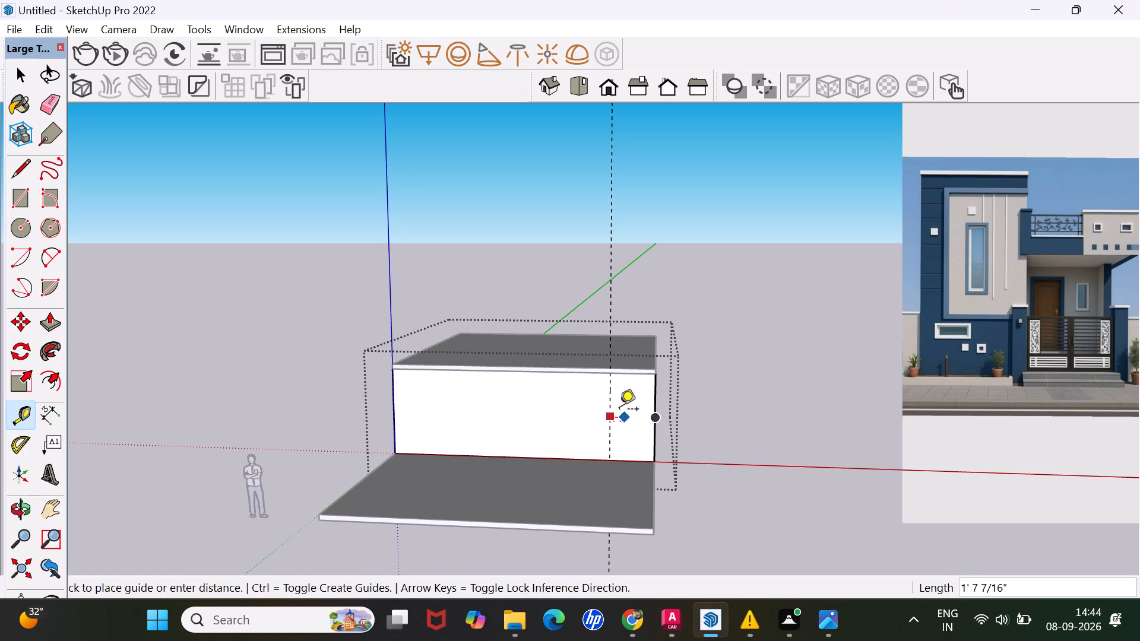
{"action": "key", "text": "space"}
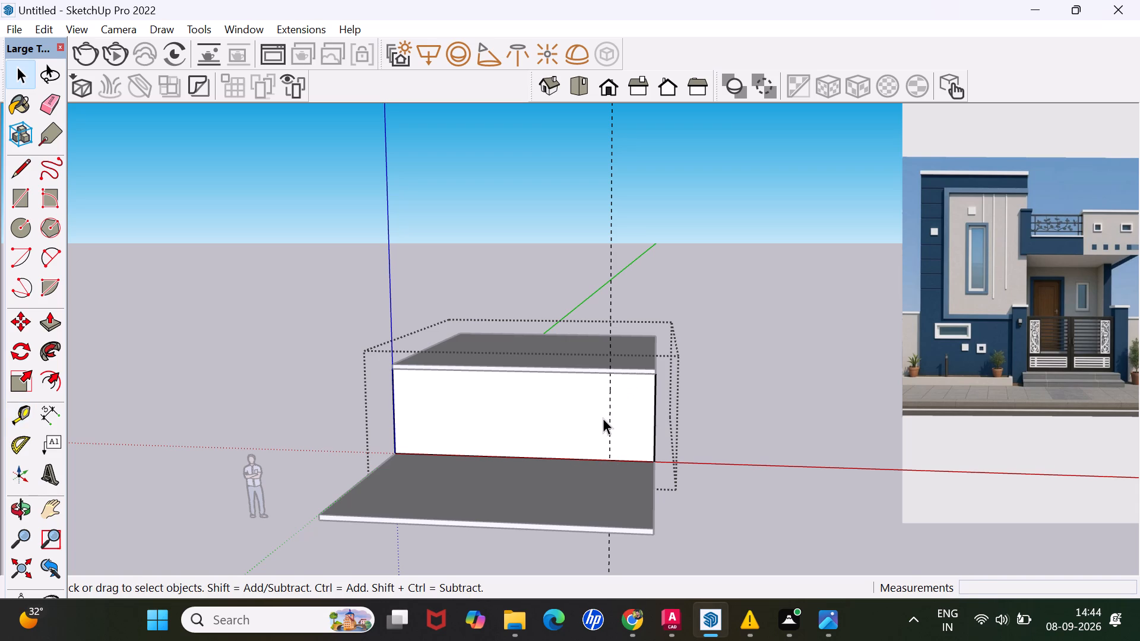
{"action": "key", "text": "t"}
{"action": "left_click", "coordinate": [611, 395]}
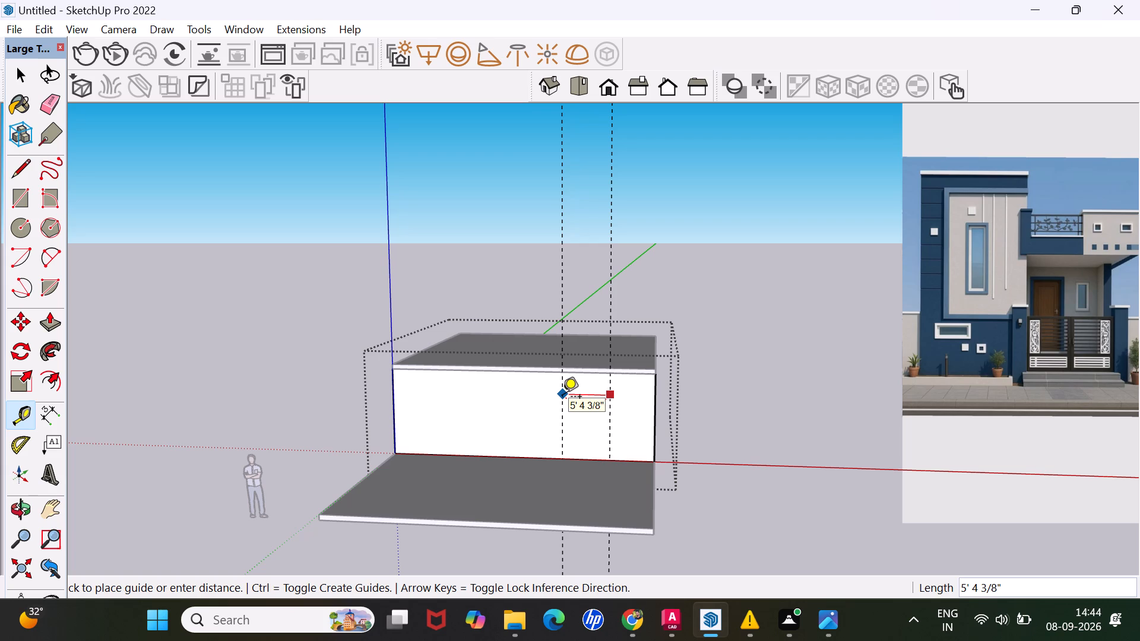
{"action": "key", "text": "4"}
{"action": "key", "text": "apostrophe"}
{"action": "key", "text": "Return"}
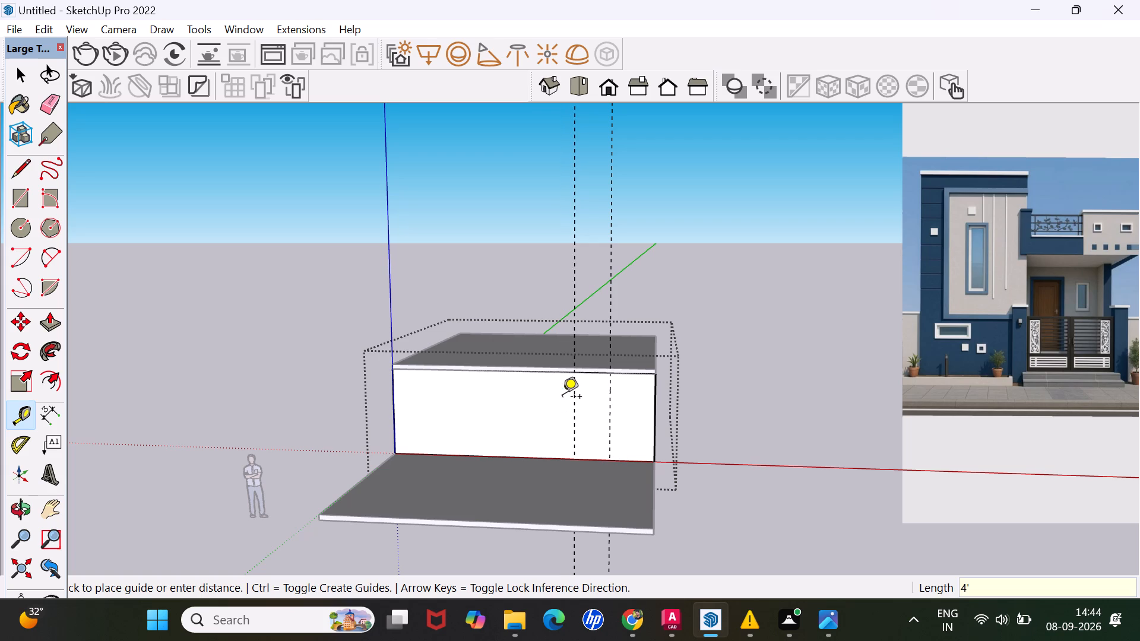
Place a horizontal guide across the front wall 7' above its bottom edge.
{"action": "left_click", "coordinate": [603, 455]}
{"action": "key", "text": "space"}
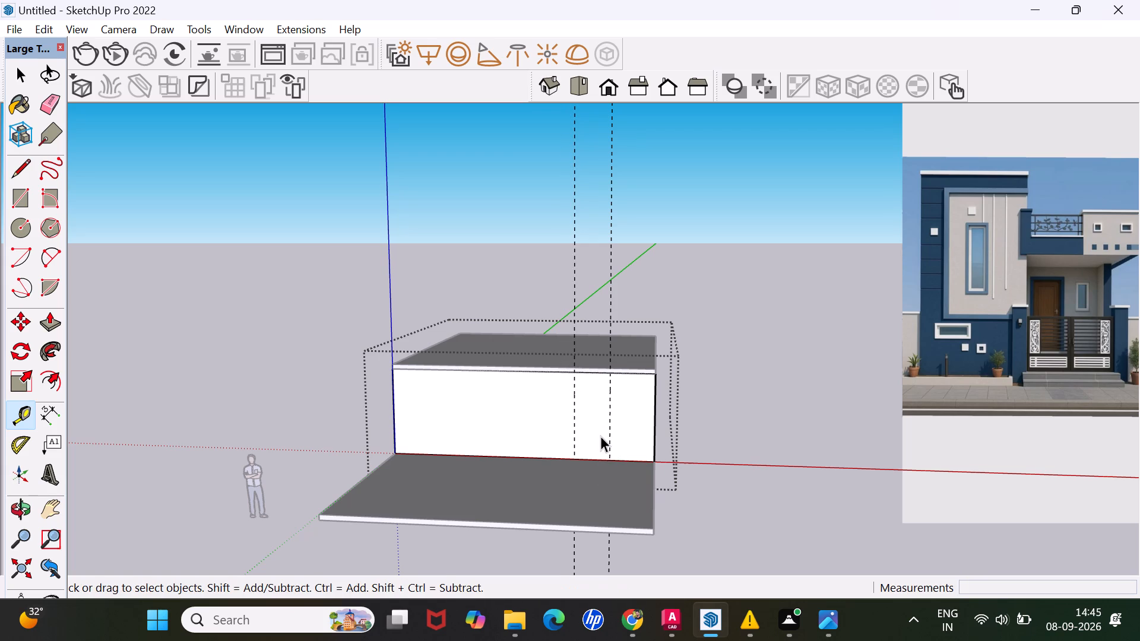
{"action": "key", "text": "t"}
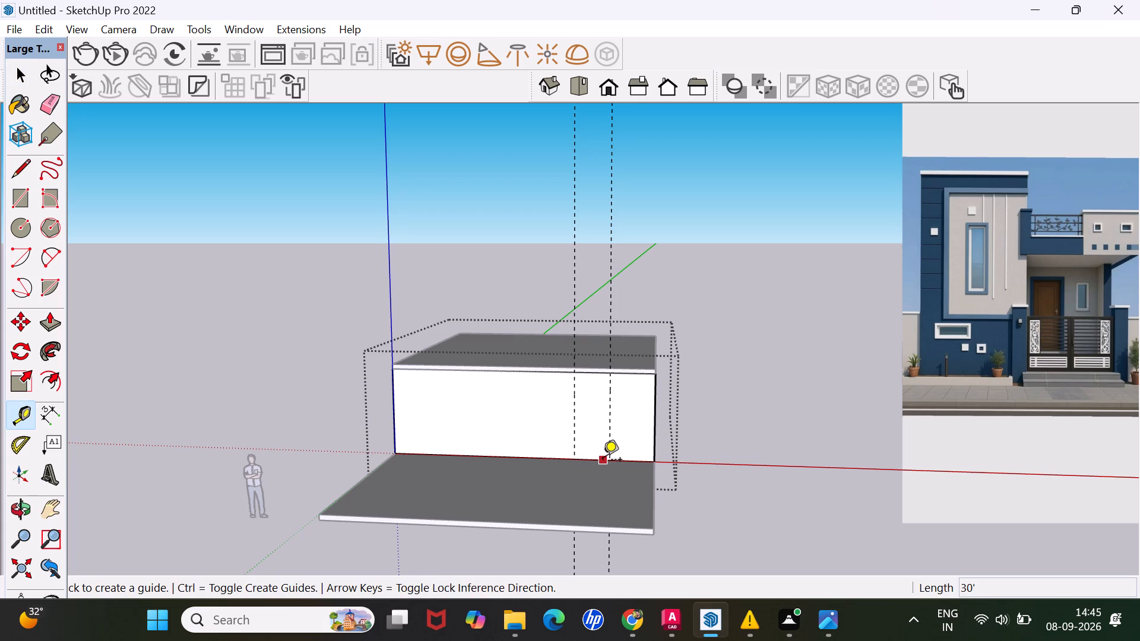
{"action": "left_click", "coordinate": [603, 458]}
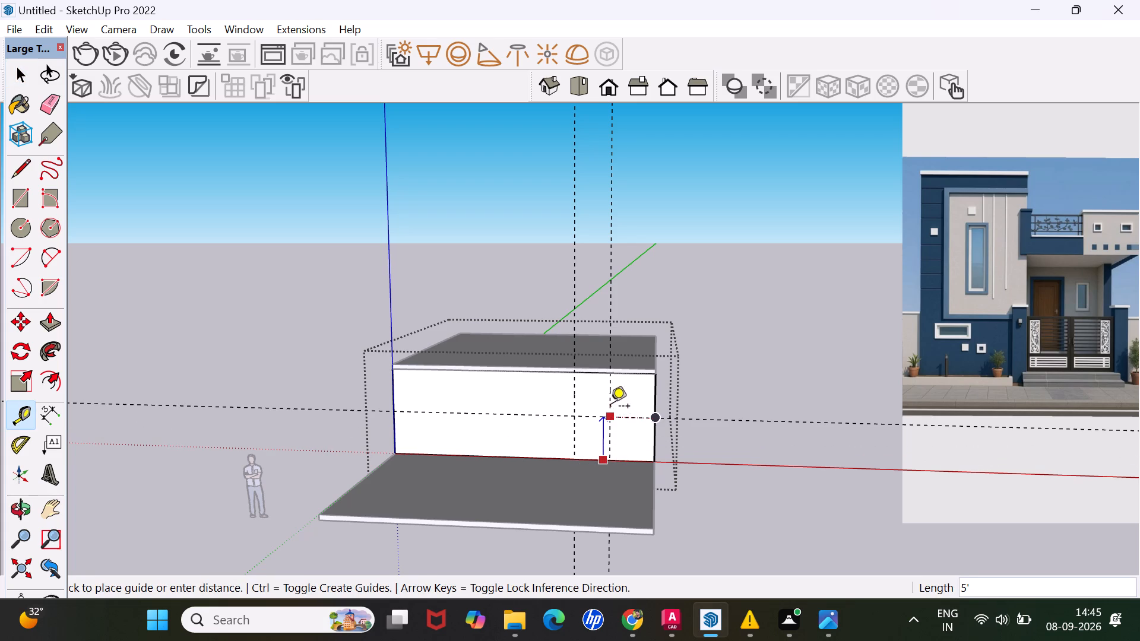
{"action": "key", "text": "7"}
{"action": "key", "text": "apostrophe"}
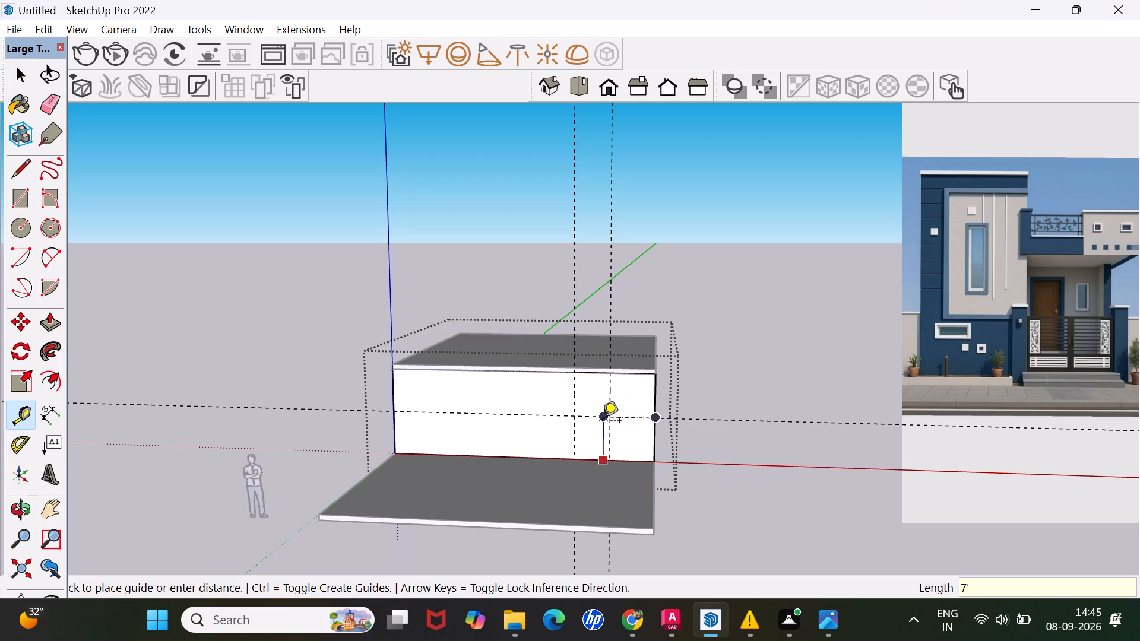
{"action": "key", "text": "Return"}
{"action": "key", "text": "space"}
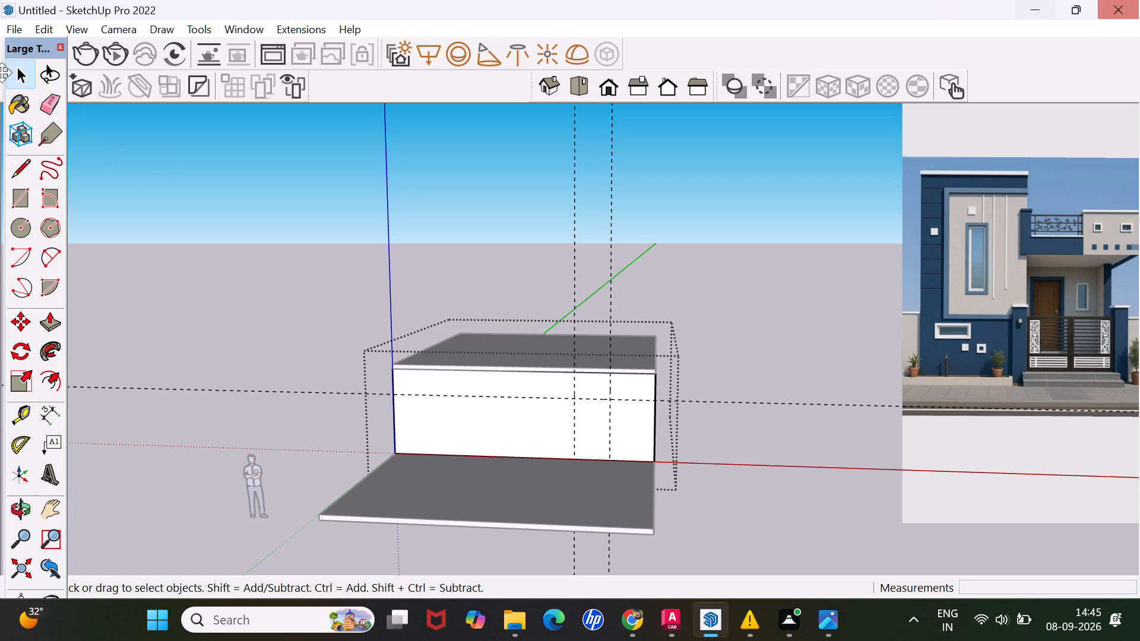
Draw a 4' by 7' door rectangle on the front wall between the two vertical guides, up to the horizontal guide.
{"action": "left_click", "coordinate": [16, 196]}
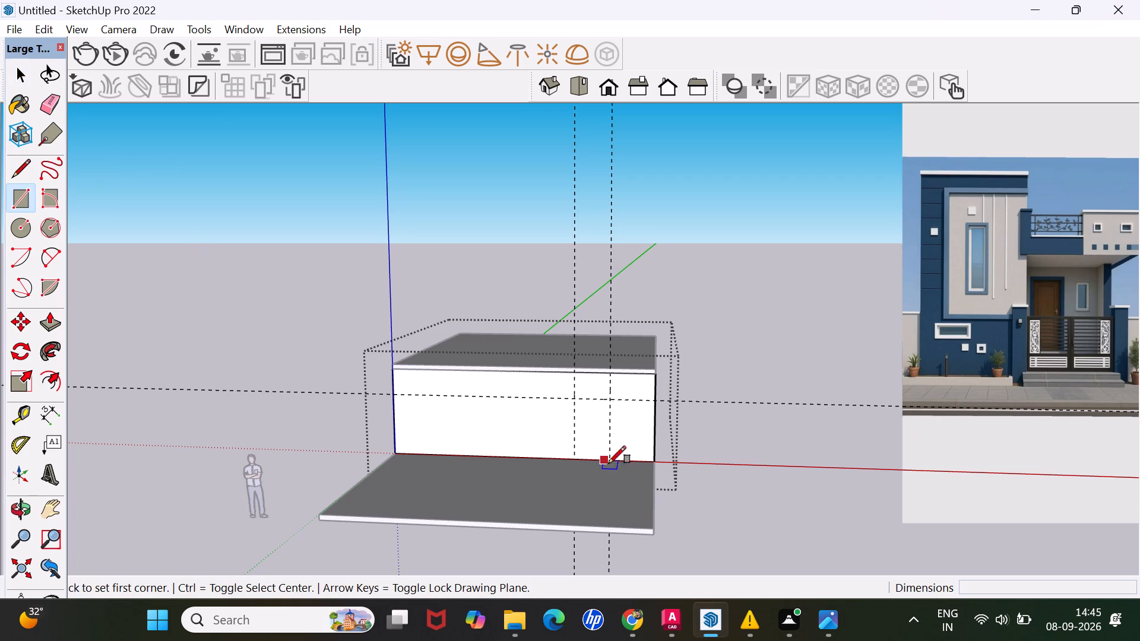
{"action": "left_click", "coordinate": [573, 458]}
{"action": "left_click", "coordinate": [614, 401]}
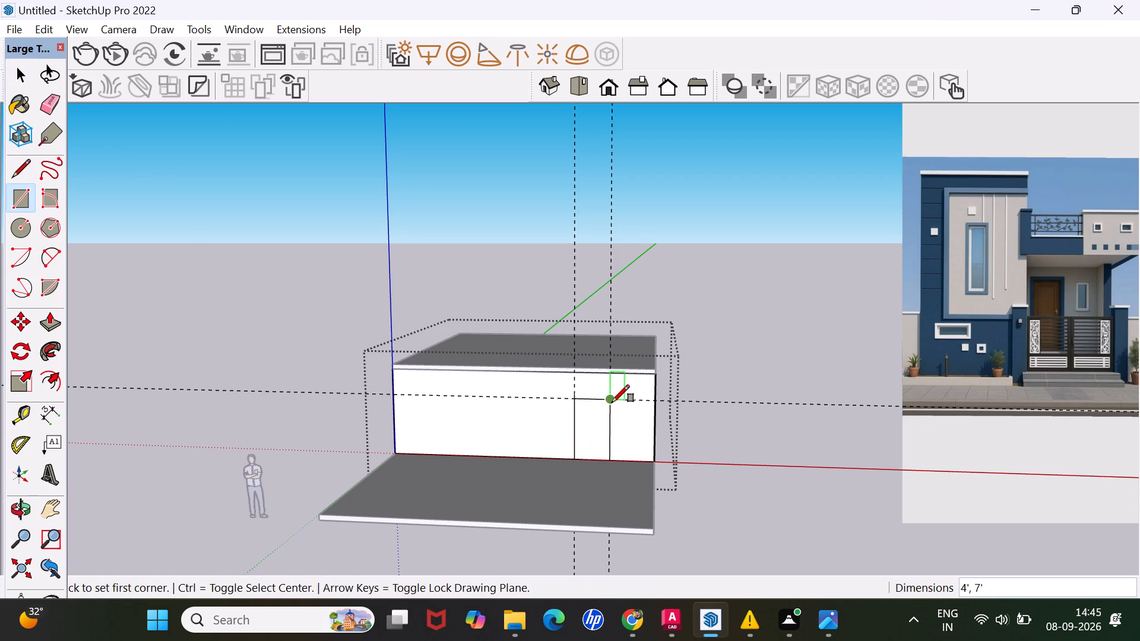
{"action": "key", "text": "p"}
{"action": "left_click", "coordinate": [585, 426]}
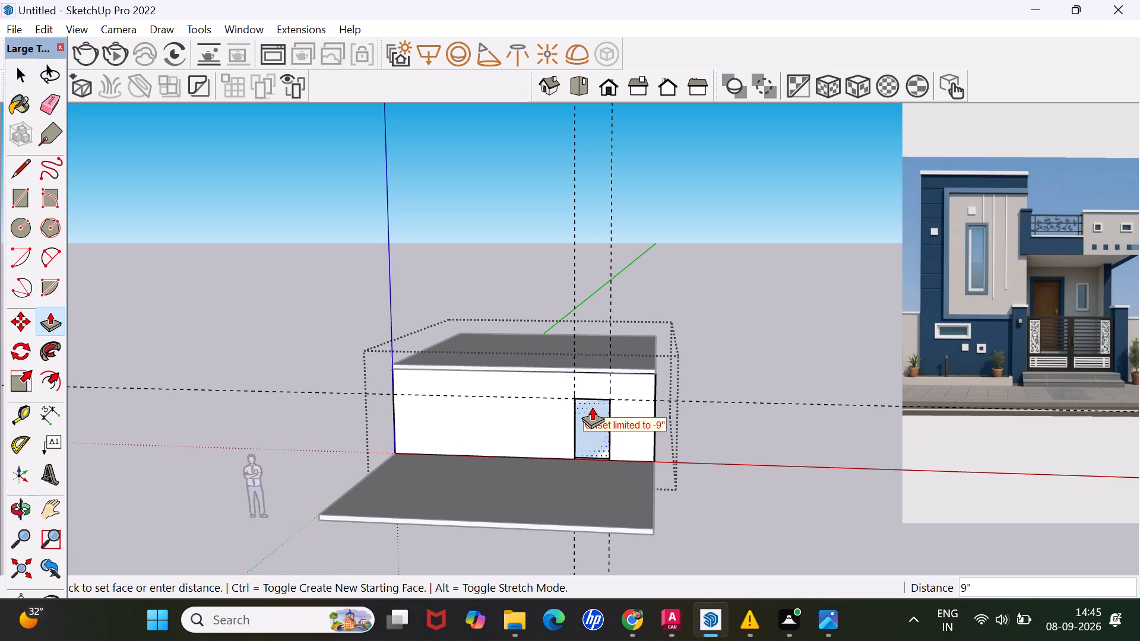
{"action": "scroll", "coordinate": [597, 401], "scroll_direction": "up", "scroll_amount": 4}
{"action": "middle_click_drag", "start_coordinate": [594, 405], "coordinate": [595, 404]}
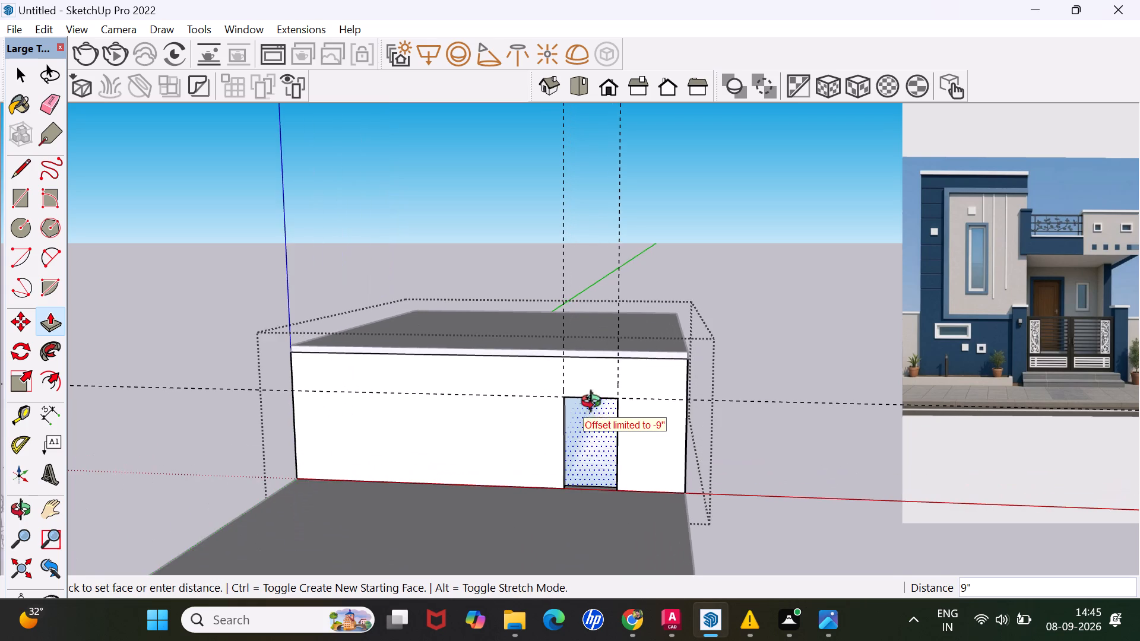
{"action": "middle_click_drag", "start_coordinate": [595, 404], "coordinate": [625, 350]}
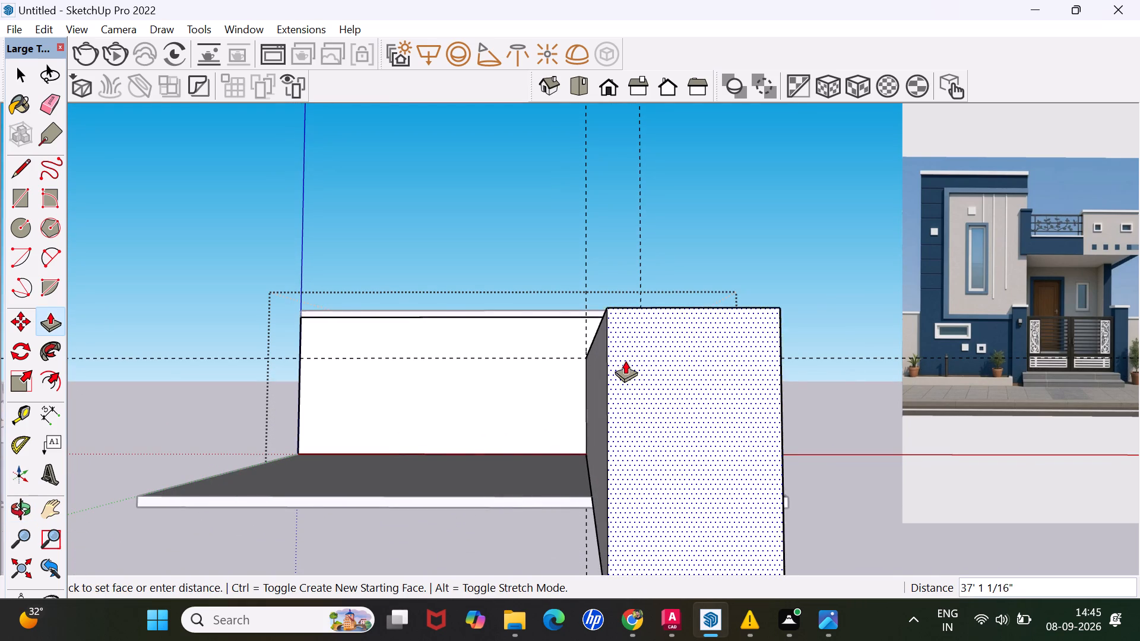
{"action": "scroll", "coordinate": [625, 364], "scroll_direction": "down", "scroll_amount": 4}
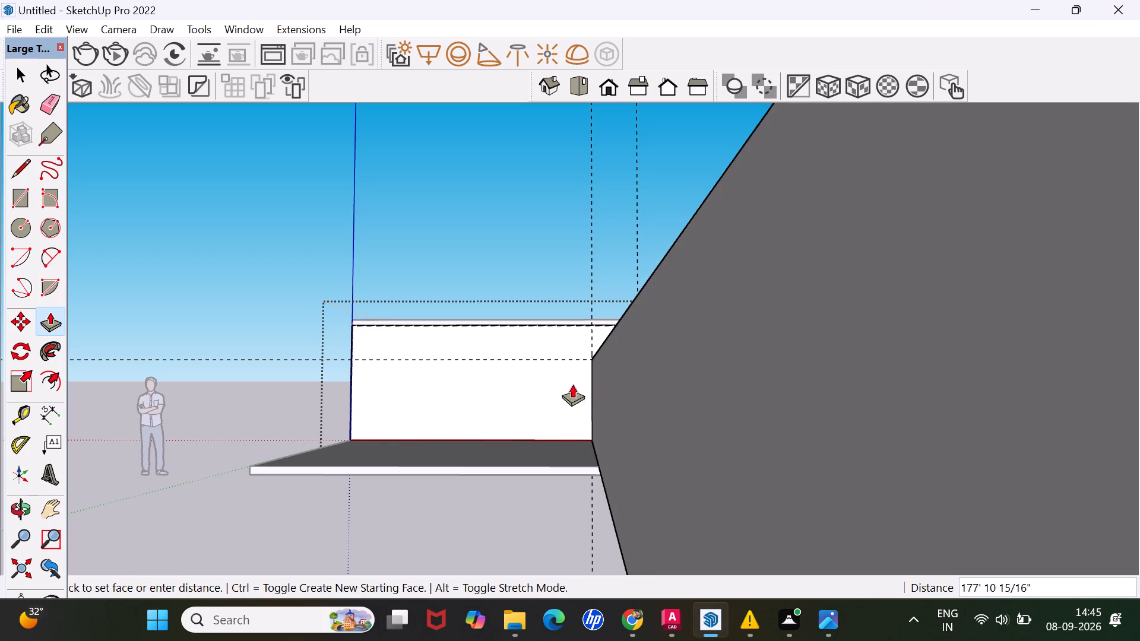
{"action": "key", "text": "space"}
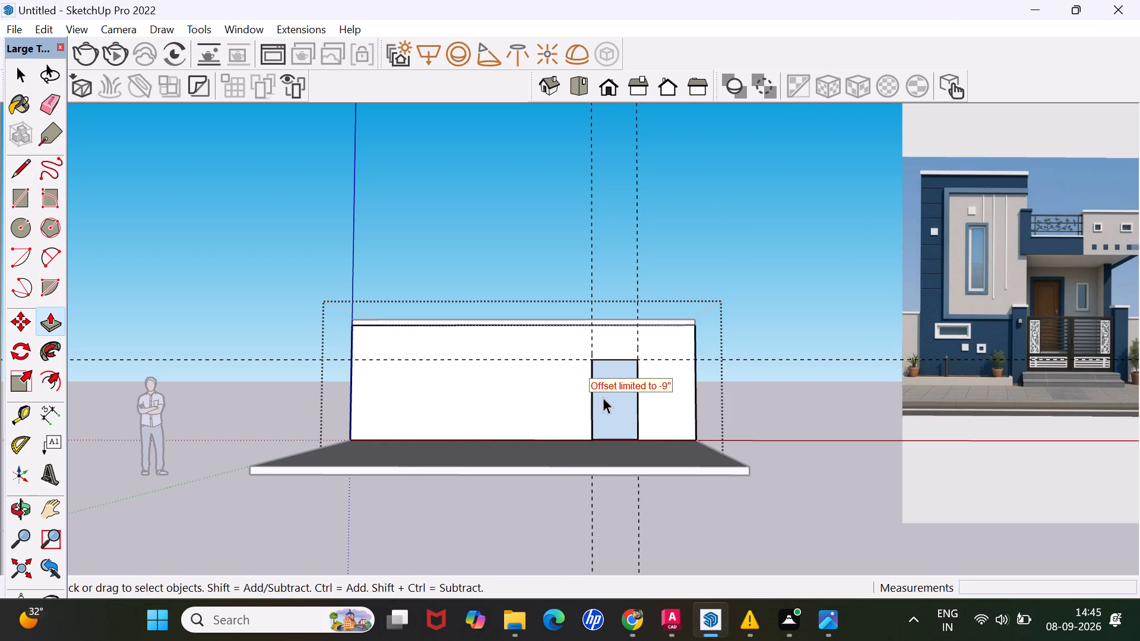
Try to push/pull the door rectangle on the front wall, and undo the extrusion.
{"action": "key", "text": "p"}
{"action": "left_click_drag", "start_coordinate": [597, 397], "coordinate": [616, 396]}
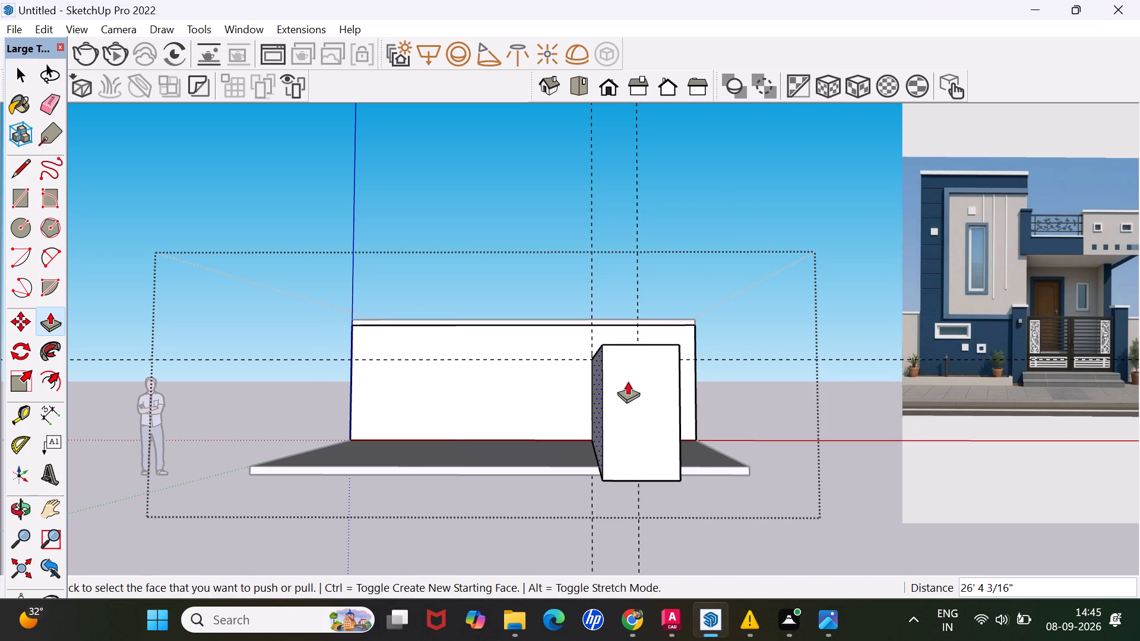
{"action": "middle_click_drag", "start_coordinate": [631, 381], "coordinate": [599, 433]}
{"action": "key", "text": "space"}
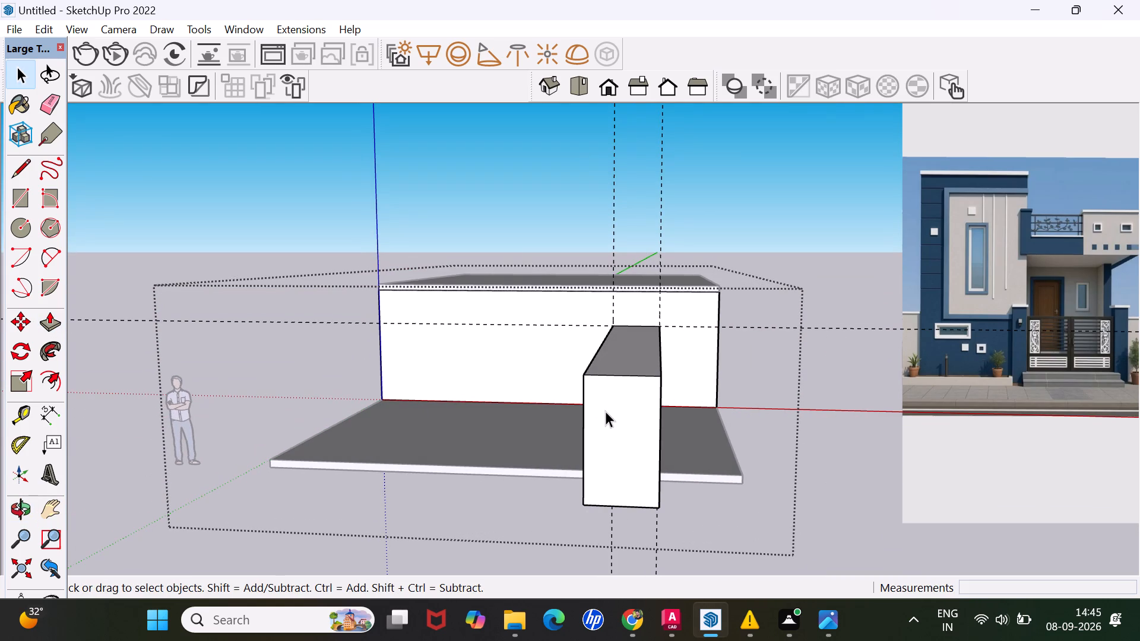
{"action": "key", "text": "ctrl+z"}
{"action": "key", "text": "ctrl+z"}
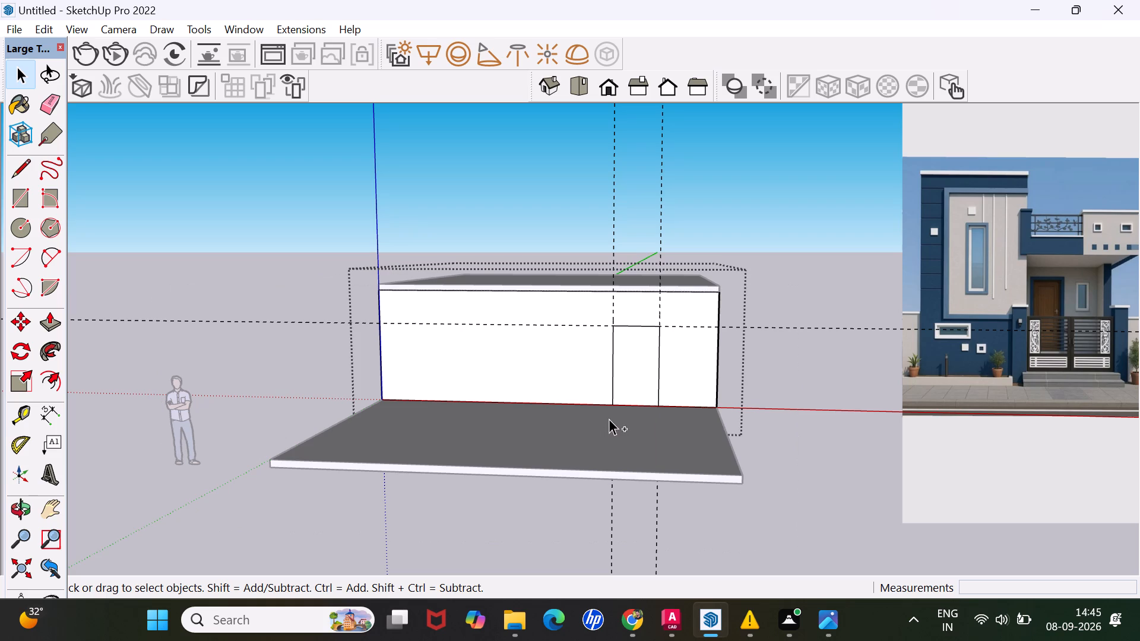
Push the door rectangle 9" through the front wall to cut the door opening, and close the wall group.
{"action": "key", "text": "p"}
{"action": "left_click", "coordinate": [622, 369]}
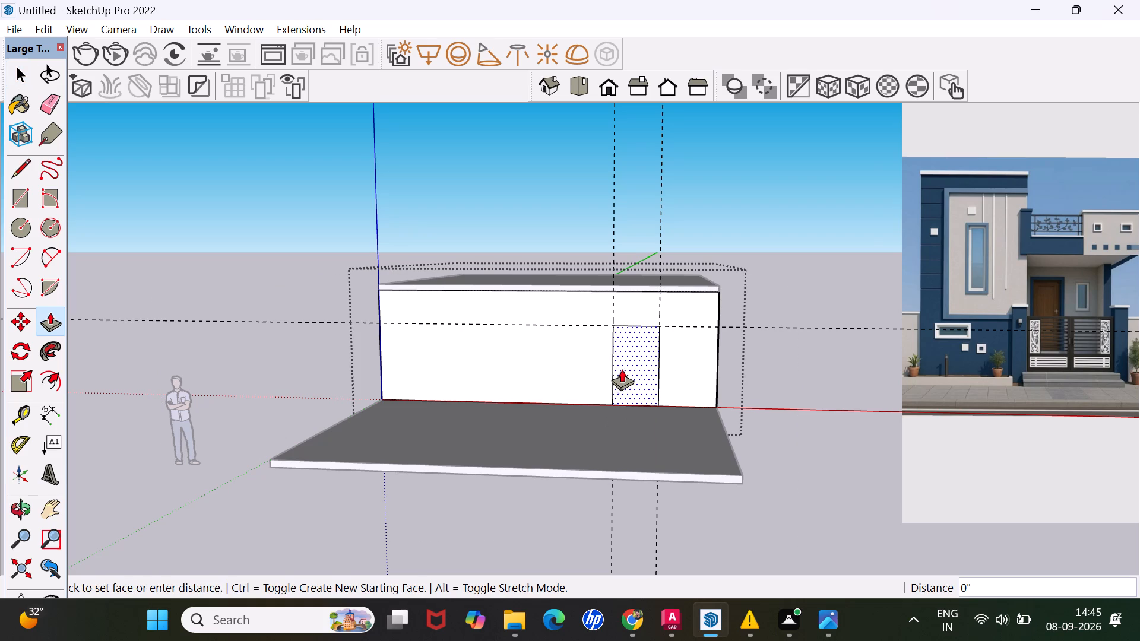
{"action": "left_click", "coordinate": [634, 345]}
{"action": "scroll", "coordinate": [649, 378], "scroll_direction": "down", "scroll_amount": 6}
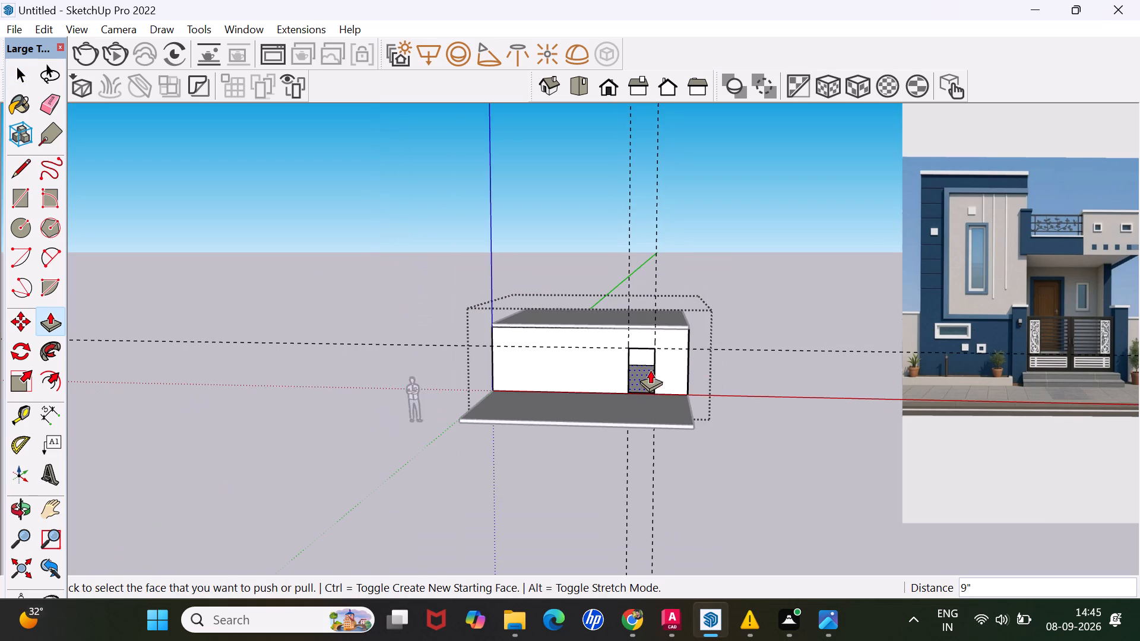
{"action": "scroll", "coordinate": [705, 339], "scroll_direction": "up", "scroll_amount": 9}
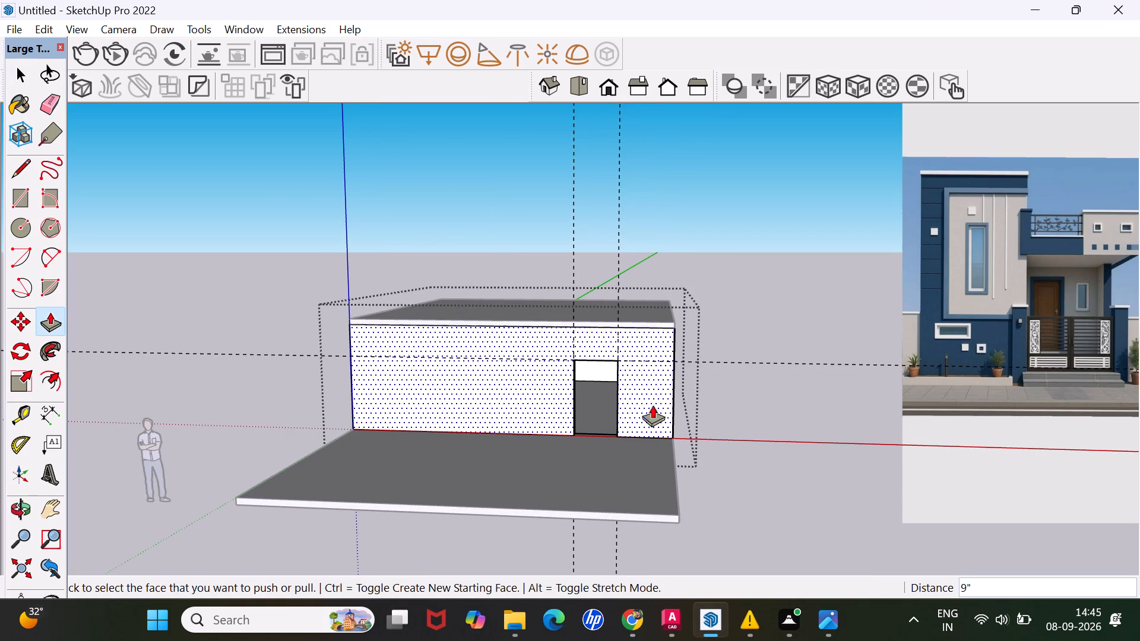
{"action": "key", "text": "space"}
{"action": "left_click", "coordinate": [753, 454]}
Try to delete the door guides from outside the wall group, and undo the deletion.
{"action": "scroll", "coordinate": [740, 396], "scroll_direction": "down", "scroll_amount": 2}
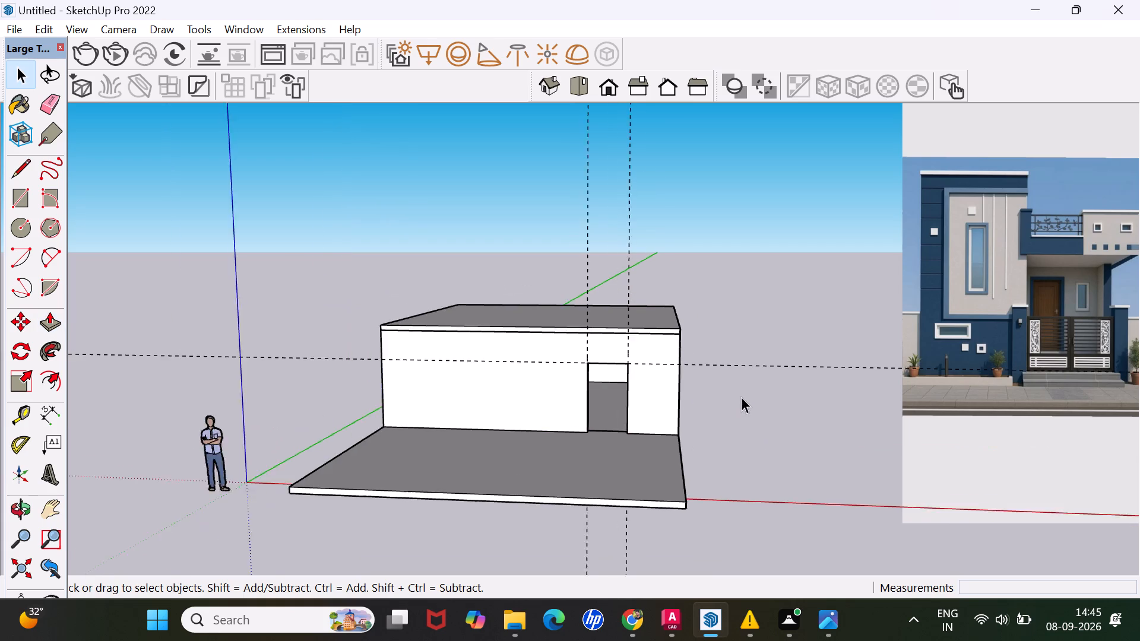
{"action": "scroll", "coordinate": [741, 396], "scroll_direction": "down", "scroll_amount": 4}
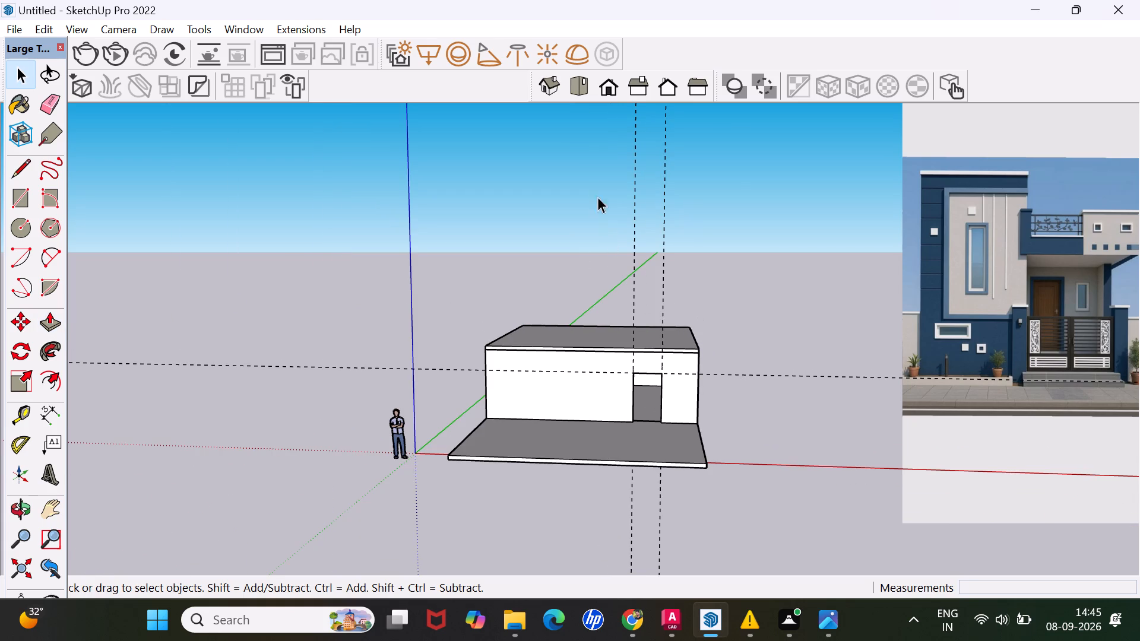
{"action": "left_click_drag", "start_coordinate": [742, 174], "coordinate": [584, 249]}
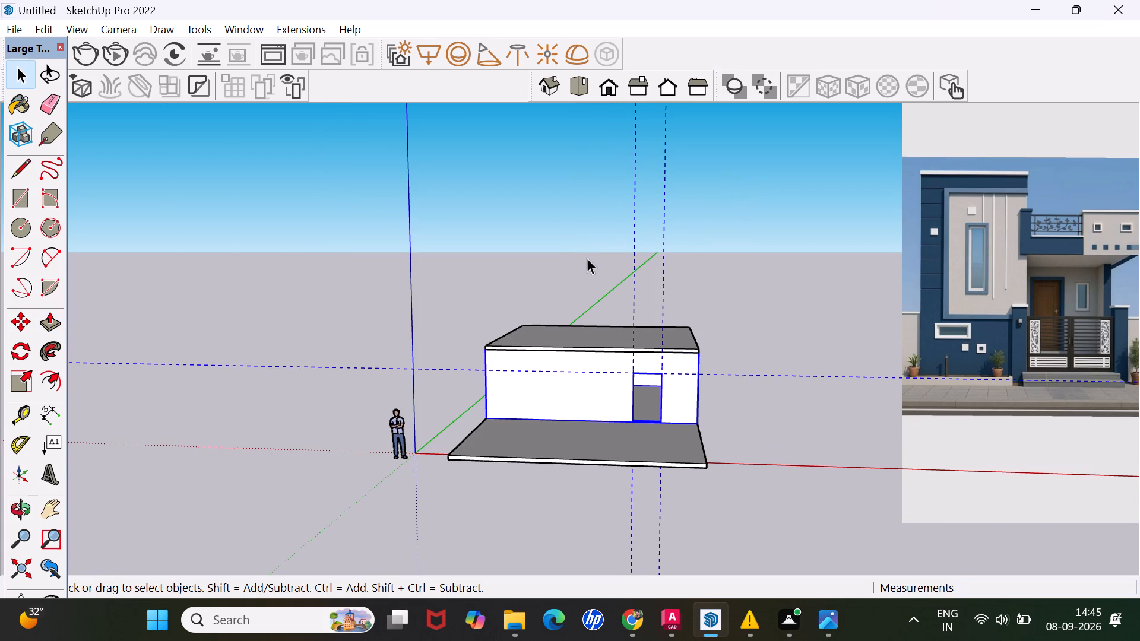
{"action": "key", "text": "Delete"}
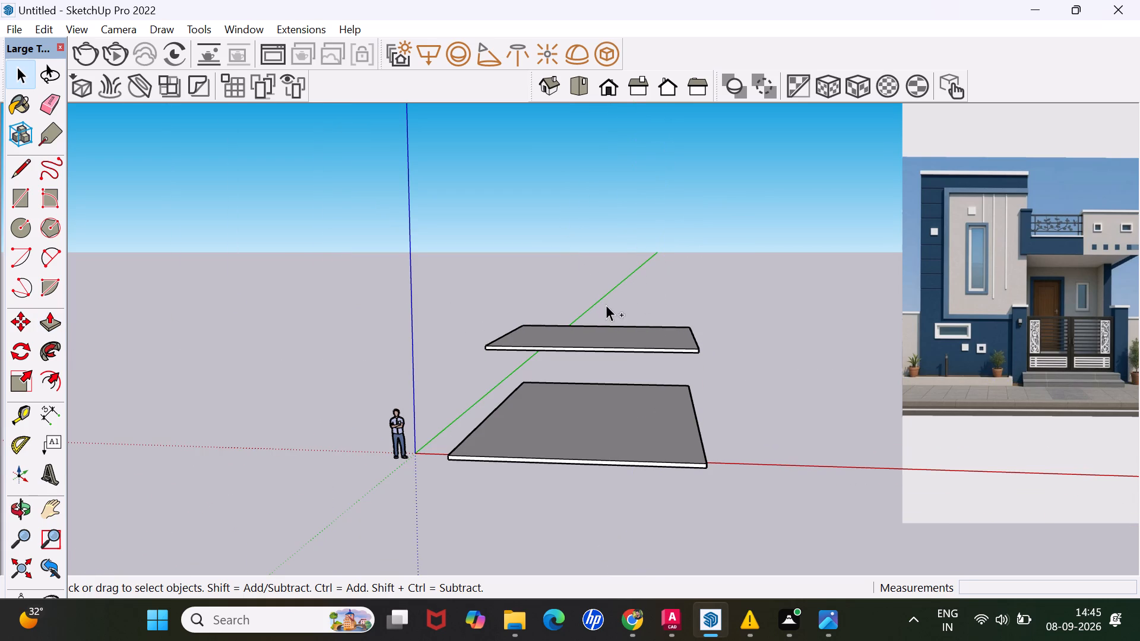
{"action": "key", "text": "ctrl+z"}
Open the wall group, delete its two vertical guides and the horizontal guide, and close the group.
{"action": "double_click", "coordinate": [676, 392]}
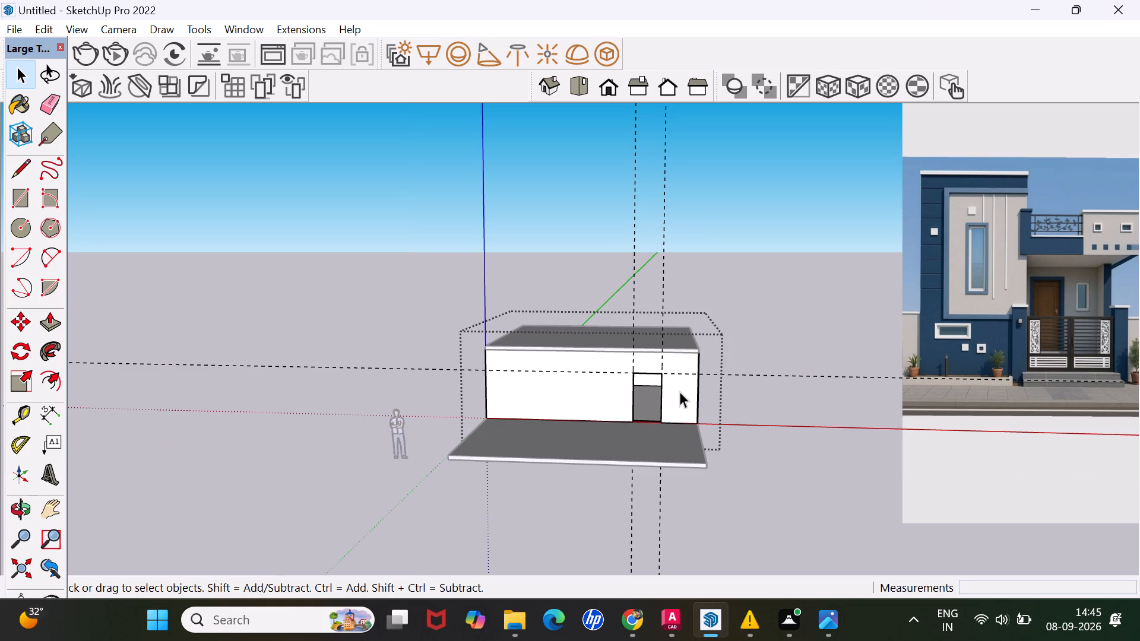
{"action": "left_click_drag", "start_coordinate": [752, 205], "coordinate": [598, 246]}
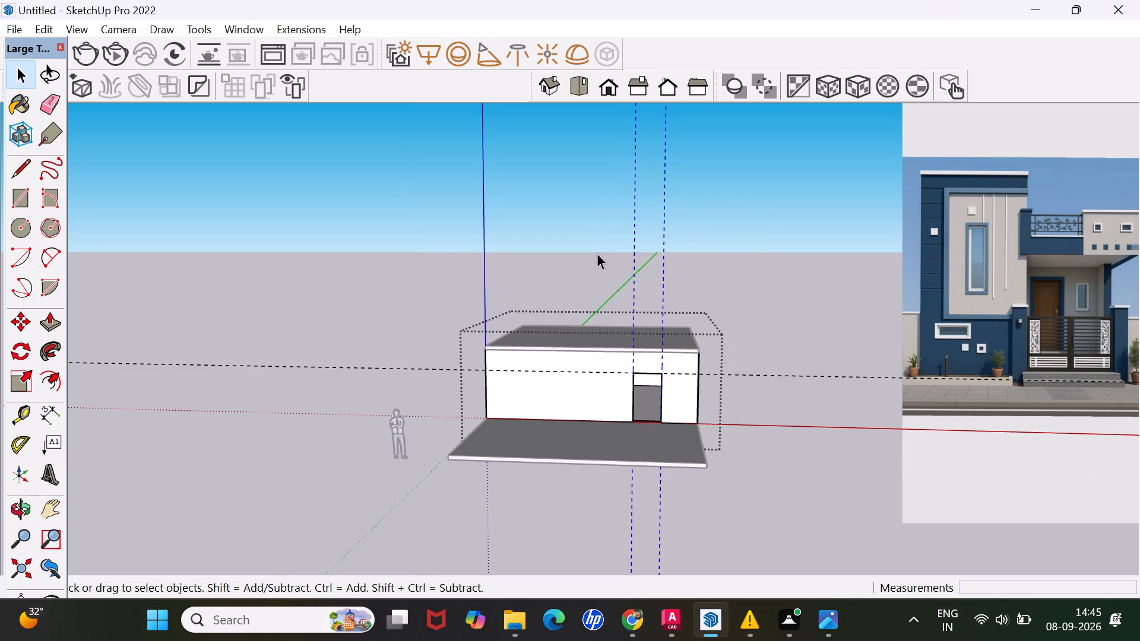
{"action": "key", "text": "Delete"}
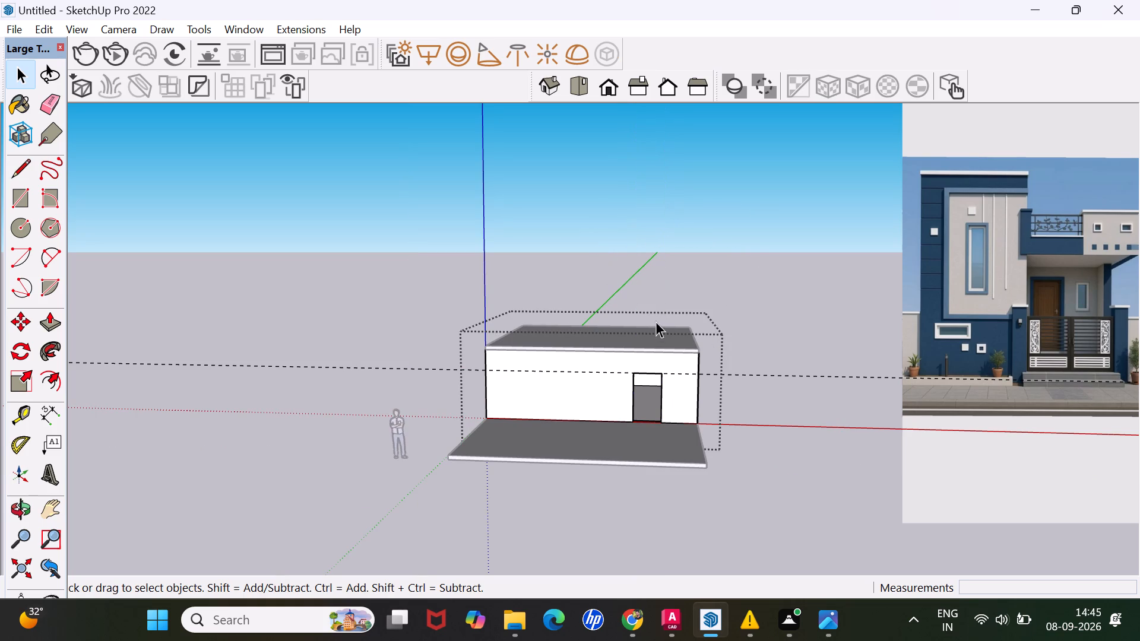
{"action": "left_click_drag", "start_coordinate": [839, 304], "coordinate": [761, 430]}
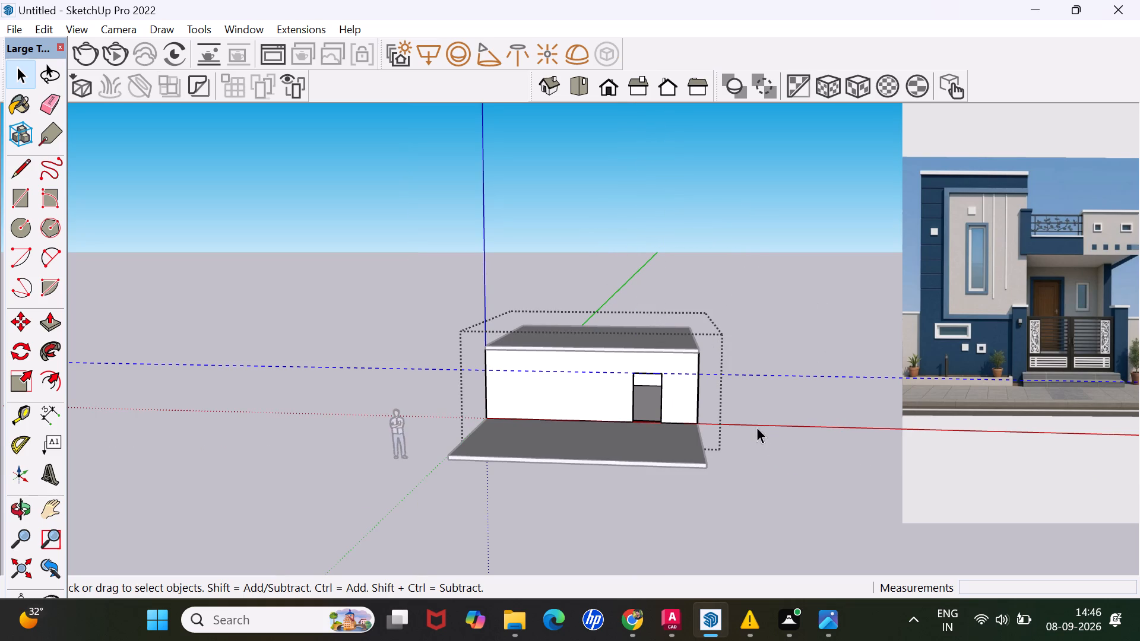
{"action": "key", "text": "Delete"}
{"action": "left_click", "coordinate": [771, 355]}
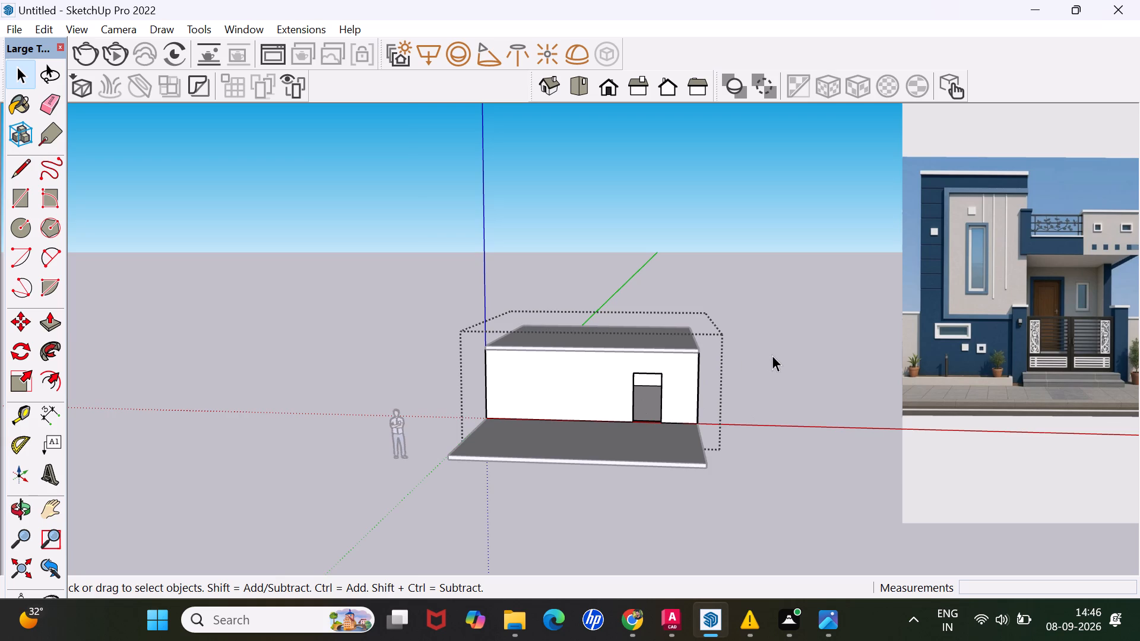
Examine the house and its door opening from the front and from the corner at different distances.
{"action": "scroll", "coordinate": [664, 373], "scroll_direction": "up", "scroll_amount": 3}
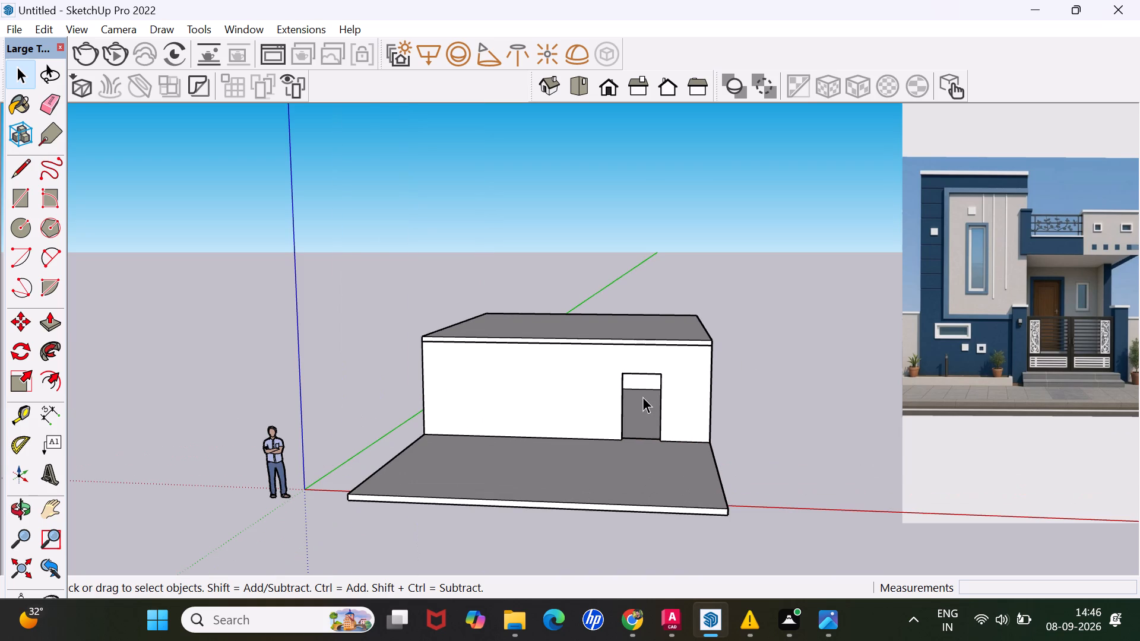
{"action": "scroll", "coordinate": [642, 396], "scroll_direction": "down", "scroll_amount": 1}
{"action": "scroll", "coordinate": [654, 388], "scroll_direction": "up", "scroll_amount": 2}
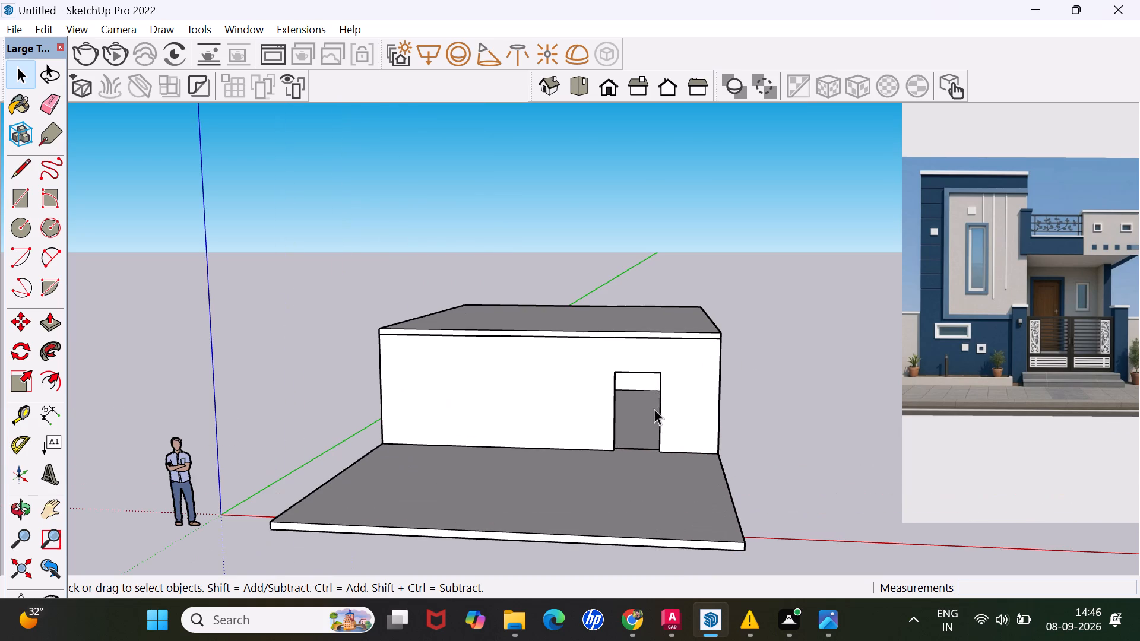
{"action": "scroll", "coordinate": [651, 383], "scroll_direction": "down", "scroll_amount": 4}
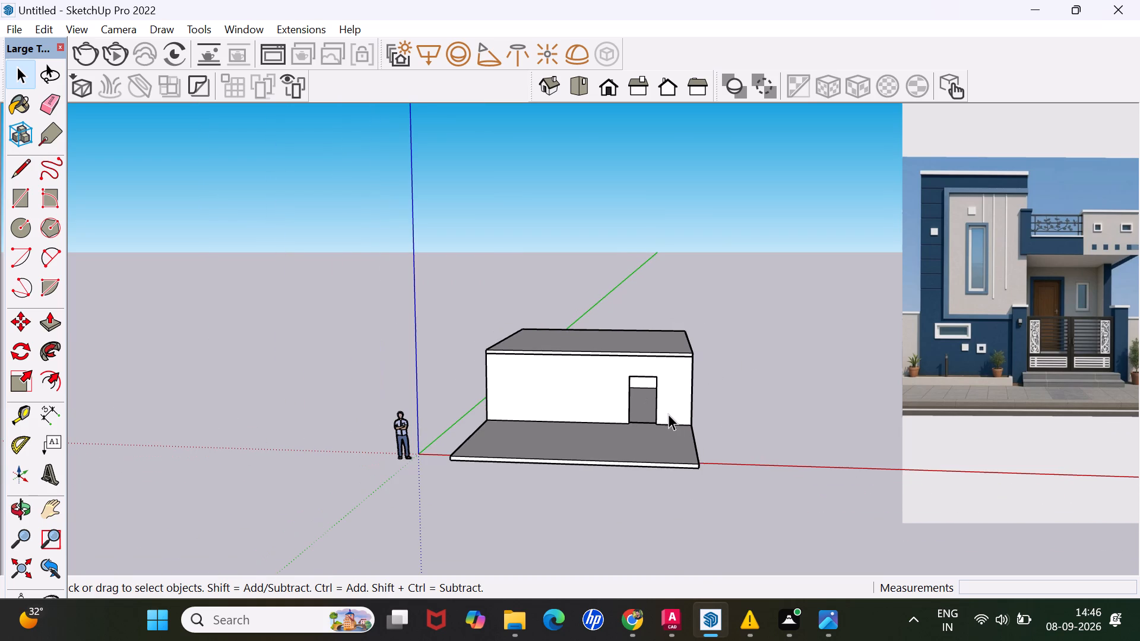
{"action": "scroll", "coordinate": [693, 399], "scroll_direction": "up", "scroll_amount": 2}
{"action": "scroll", "coordinate": [694, 399], "scroll_direction": "down", "scroll_amount": 8}
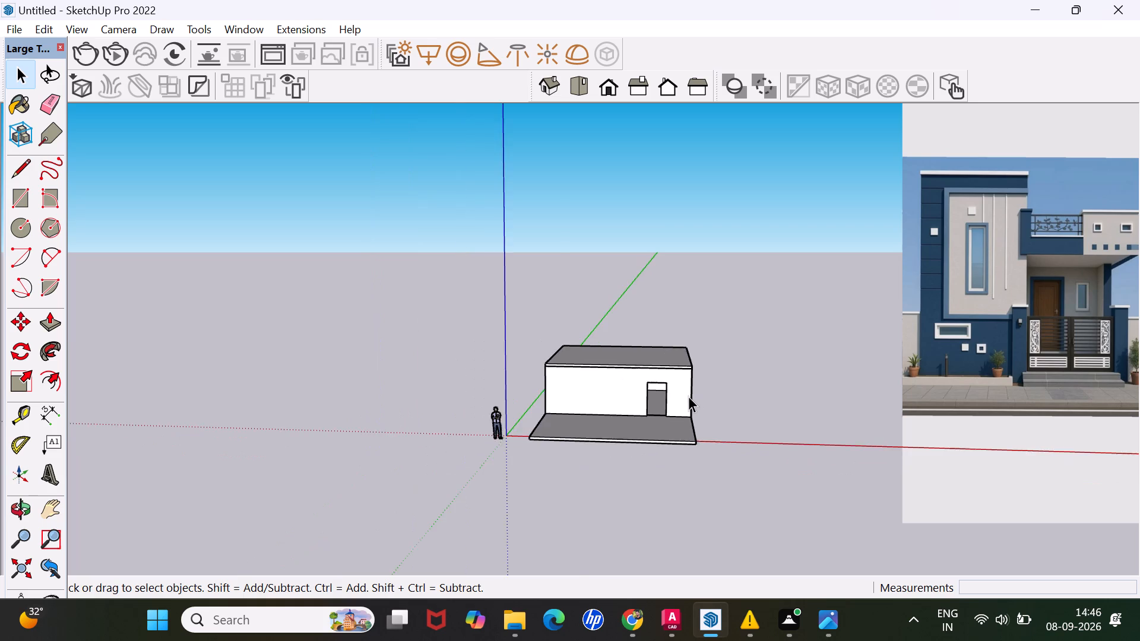
{"action": "scroll", "coordinate": [688, 396], "scroll_direction": "down", "scroll_amount": 10}
{"action": "scroll", "coordinate": [712, 405], "scroll_direction": "up", "scroll_amount": 6}
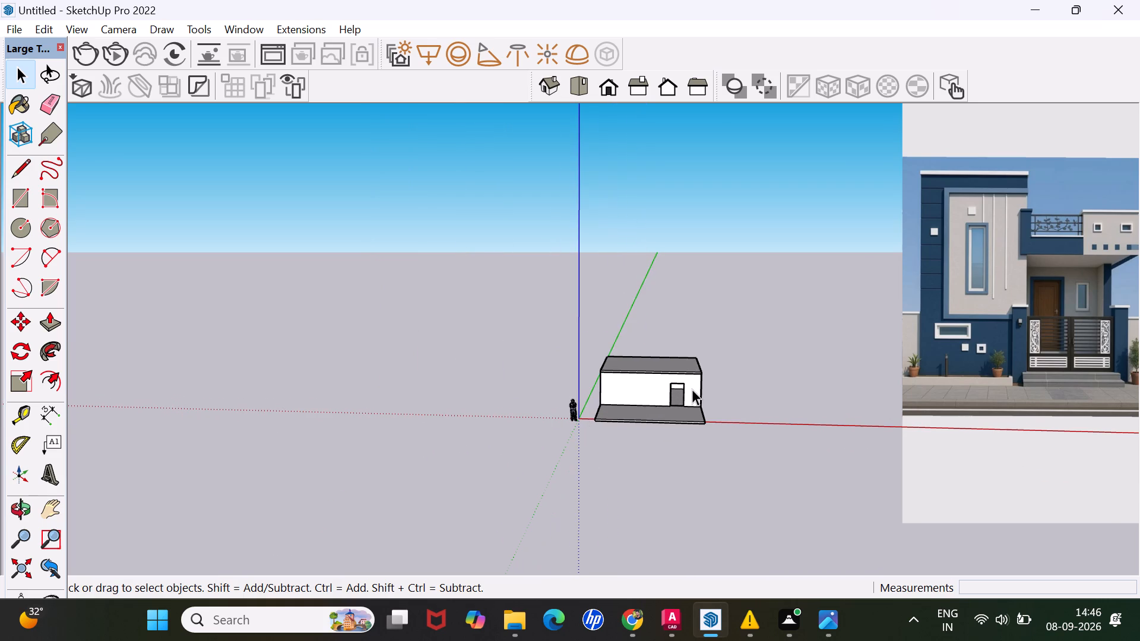
{"action": "scroll", "coordinate": [692, 389], "scroll_direction": "up", "scroll_amount": 1}
{"action": "middle_click_drag", "start_coordinate": [593, 411], "coordinate": [661, 432]}
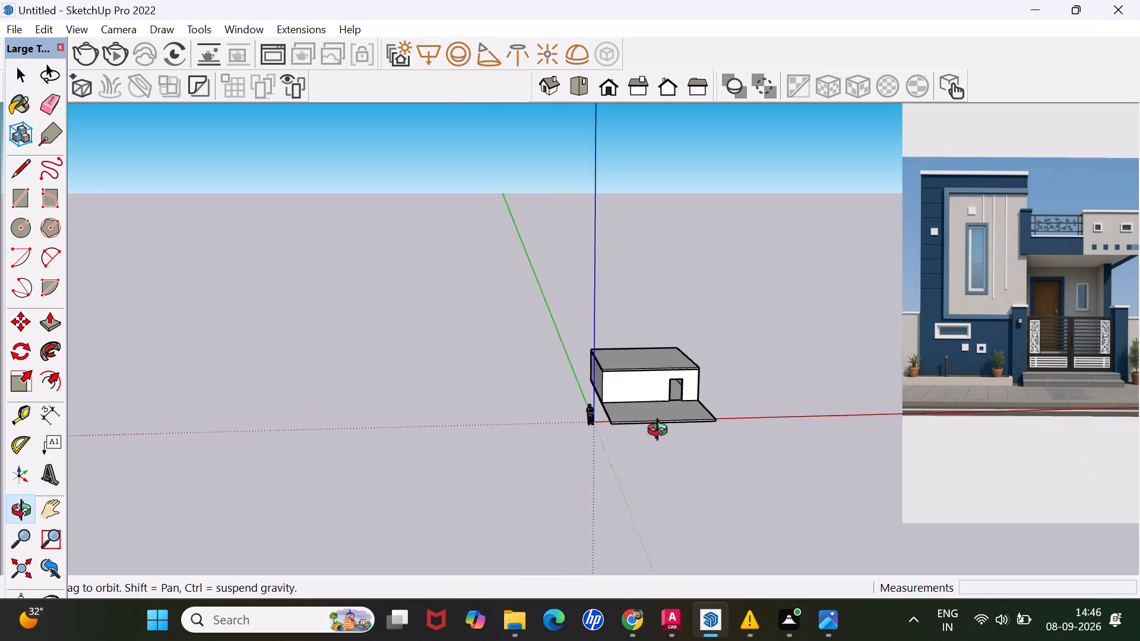
{"action": "middle_click_drag", "start_coordinate": [661, 432], "coordinate": [692, 421]}
{"action": "scroll", "coordinate": [503, 418], "scroll_direction": "up", "scroll_amount": 4}
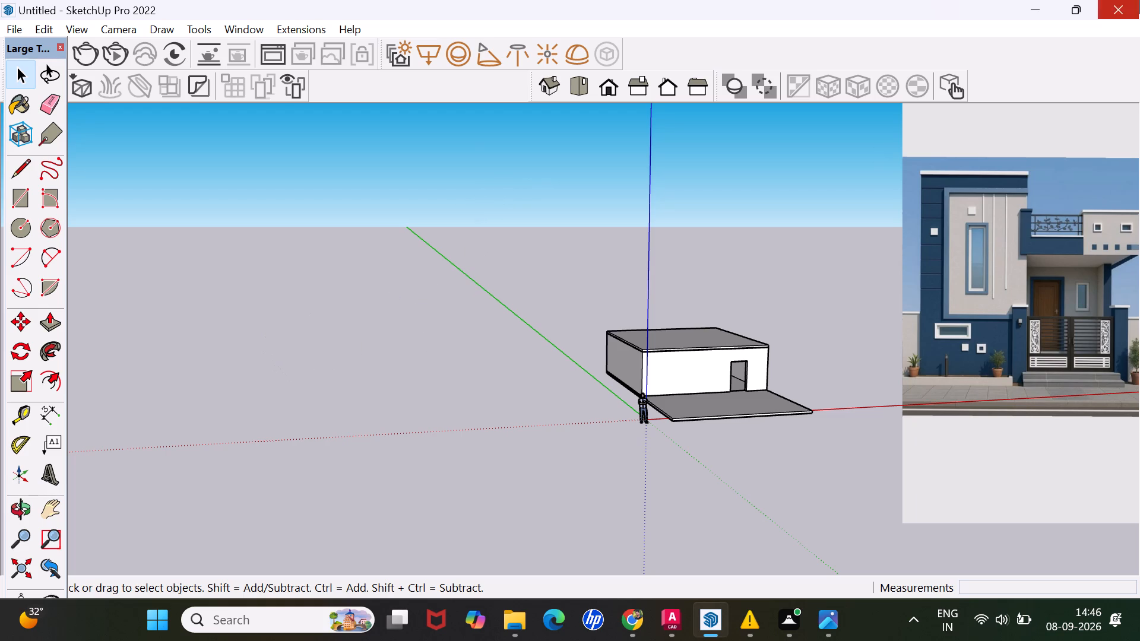
Draw a 1' by 3' rectangle on the open ground beside the house, clear of the slab.
{"action": "left_click", "coordinate": [19, 196]}
{"action": "scroll", "coordinate": [476, 403], "scroll_direction": "down", "scroll_amount": 3}
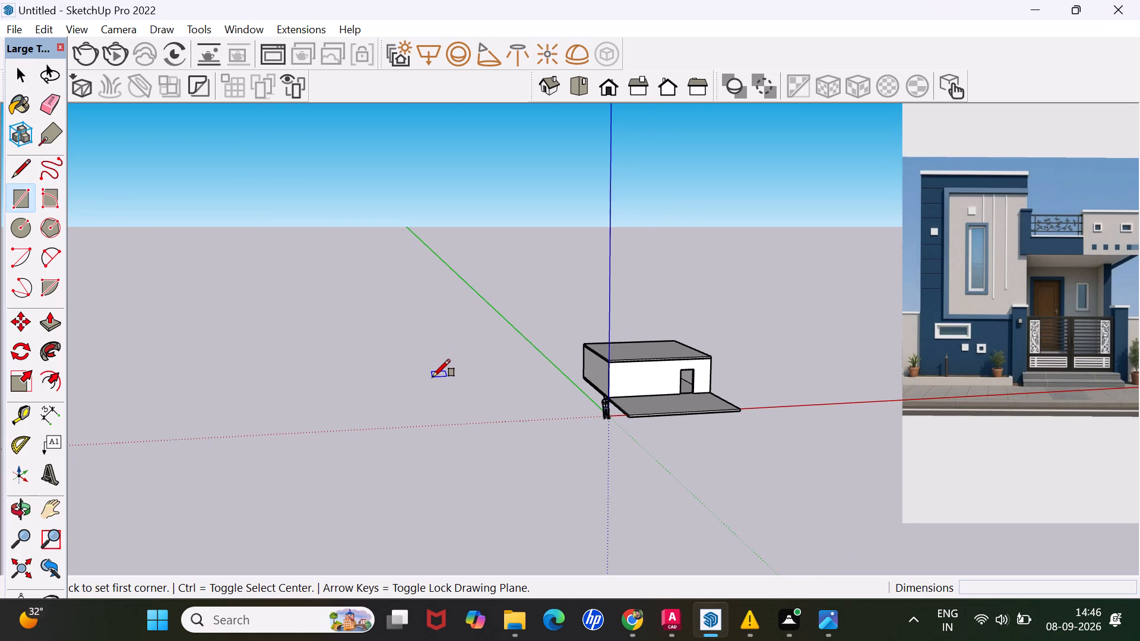
{"action": "left_click", "coordinate": [432, 376]}
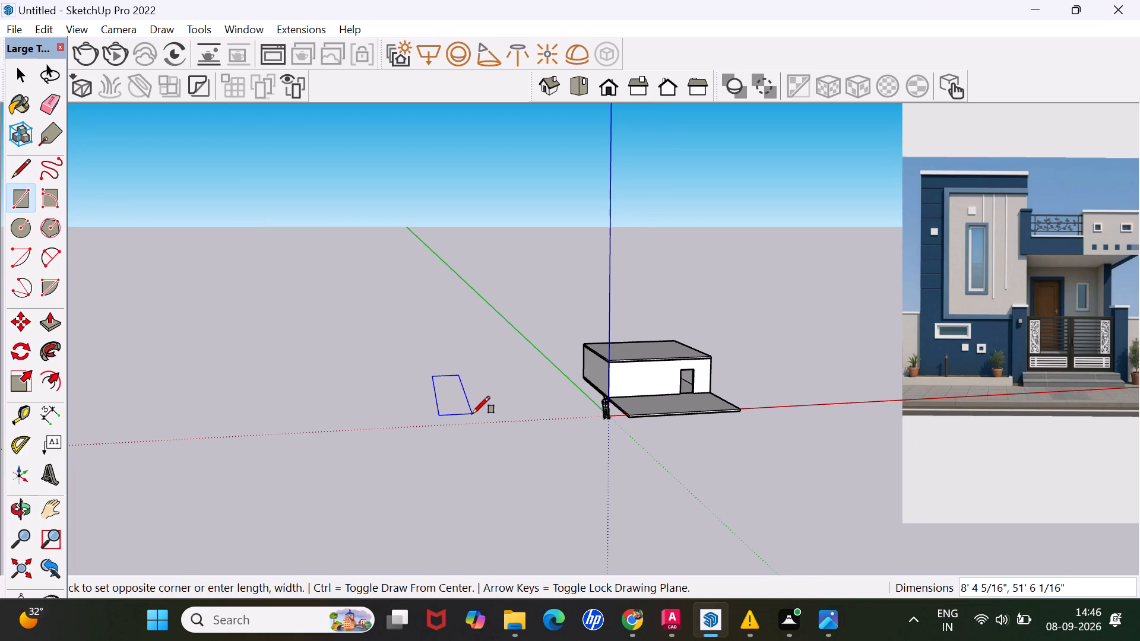
{"action": "scroll", "coordinate": [472, 414], "scroll_direction": "up", "scroll_amount": 8}
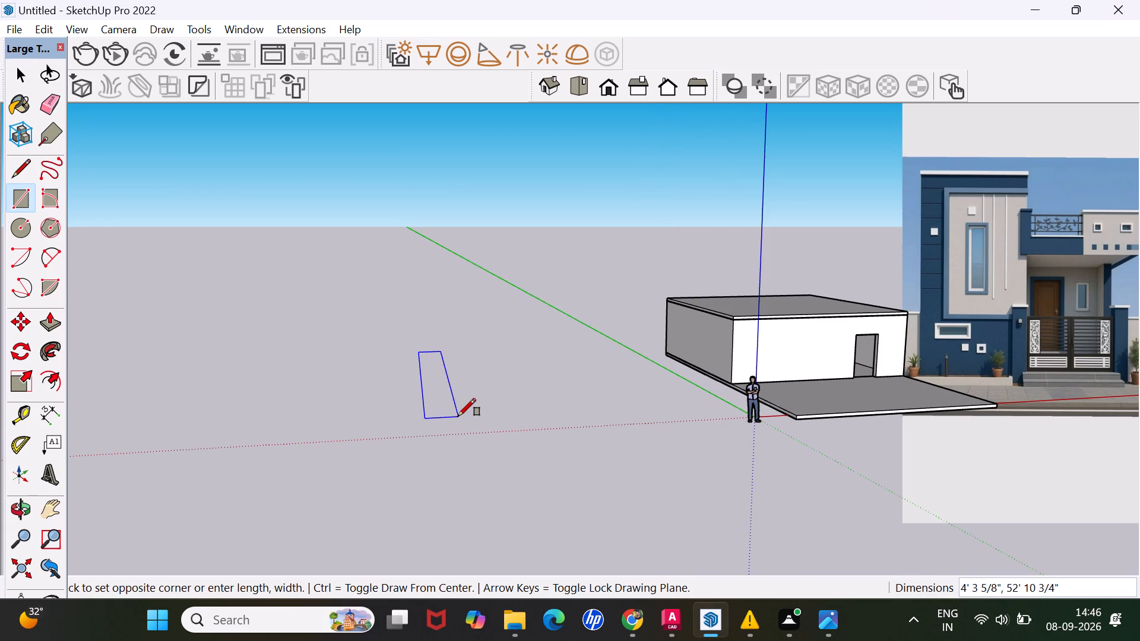
{"action": "key", "text": "1"}
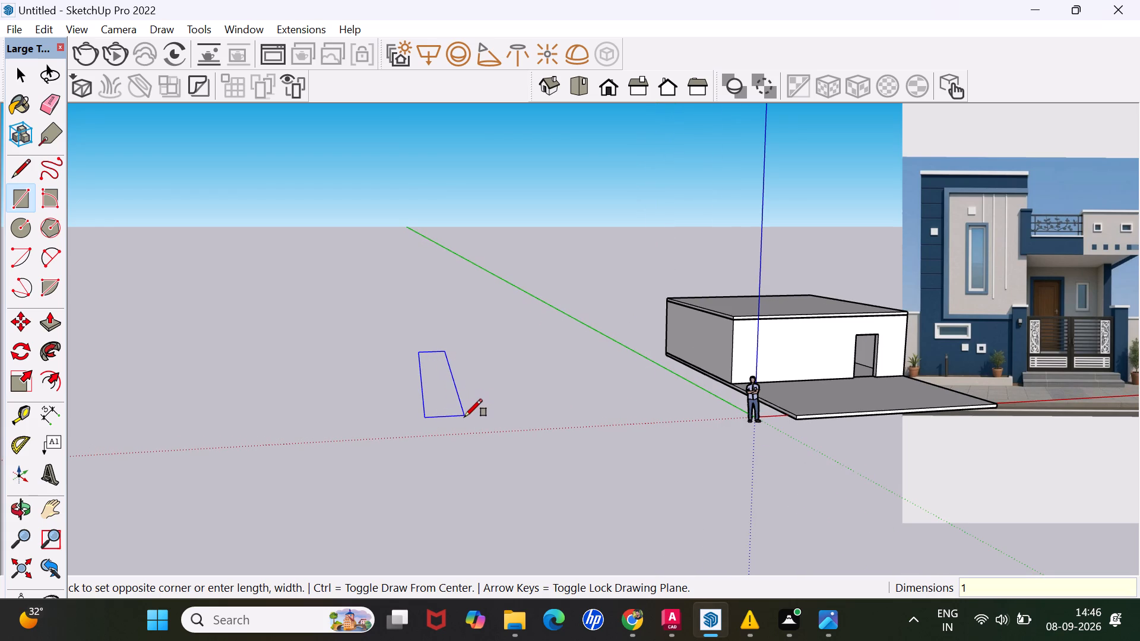
{"action": "key", "text": "apostrophe"}
{"action": "key", "text": "comma"}
{"action": "key", "text": "3"}
{"action": "key", "text": "apostrophe"}
{"action": "key", "text": "Return"}
Push/Pull the 1' by 3' rectangle beside the house up 6" into a solid block.
{"action": "scroll", "coordinate": [435, 344], "scroll_direction": "up", "scroll_amount": 3}
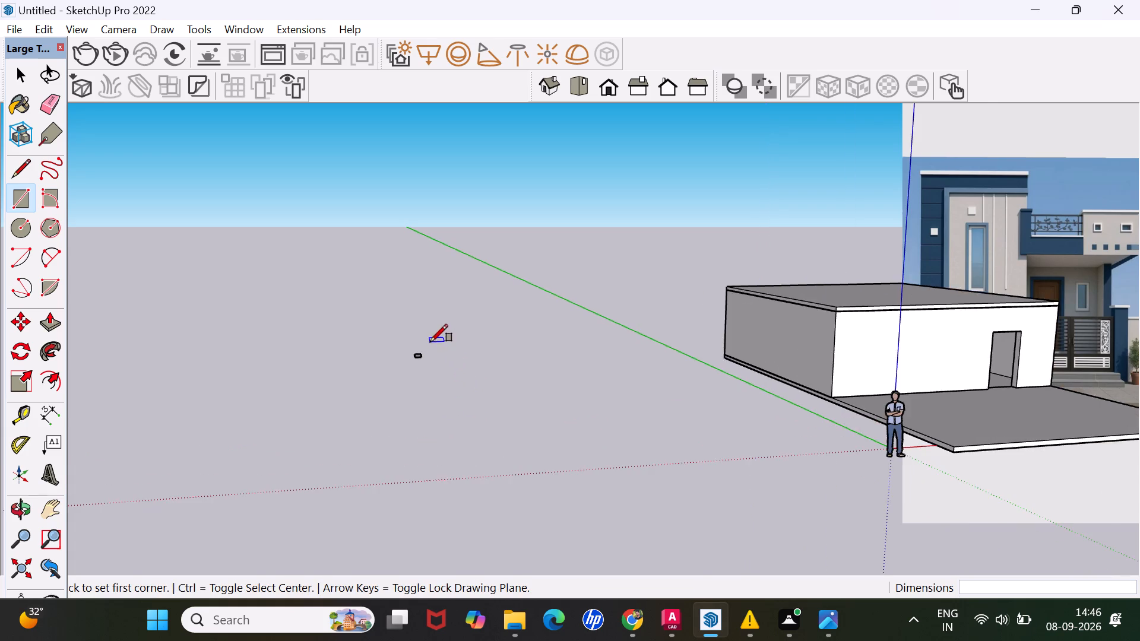
{"action": "scroll", "coordinate": [430, 342], "scroll_direction": "up", "scroll_amount": 8}
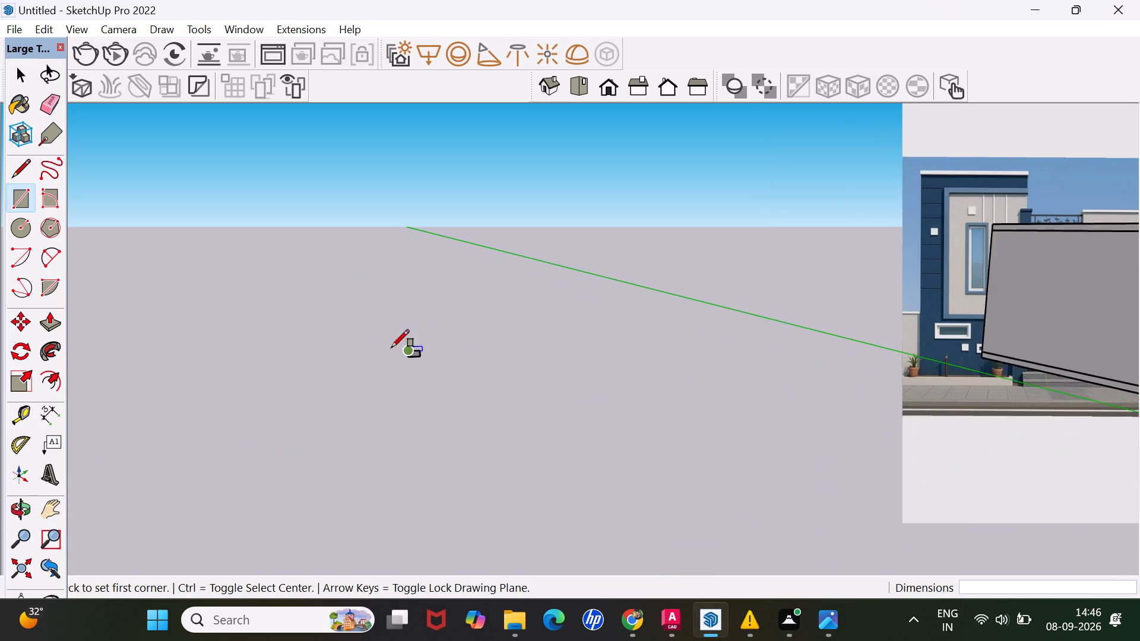
{"action": "scroll", "coordinate": [430, 353], "scroll_direction": "up", "scroll_amount": 14}
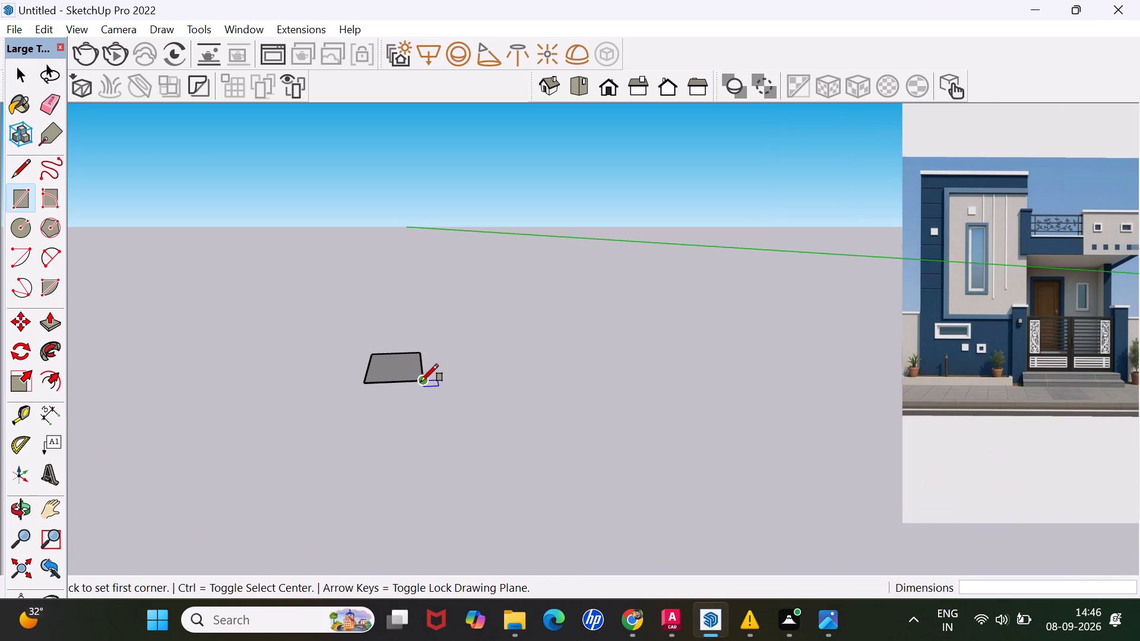
{"action": "scroll", "coordinate": [420, 380], "scroll_direction": "up", "scroll_amount": 9}
{"action": "key", "text": "space"}
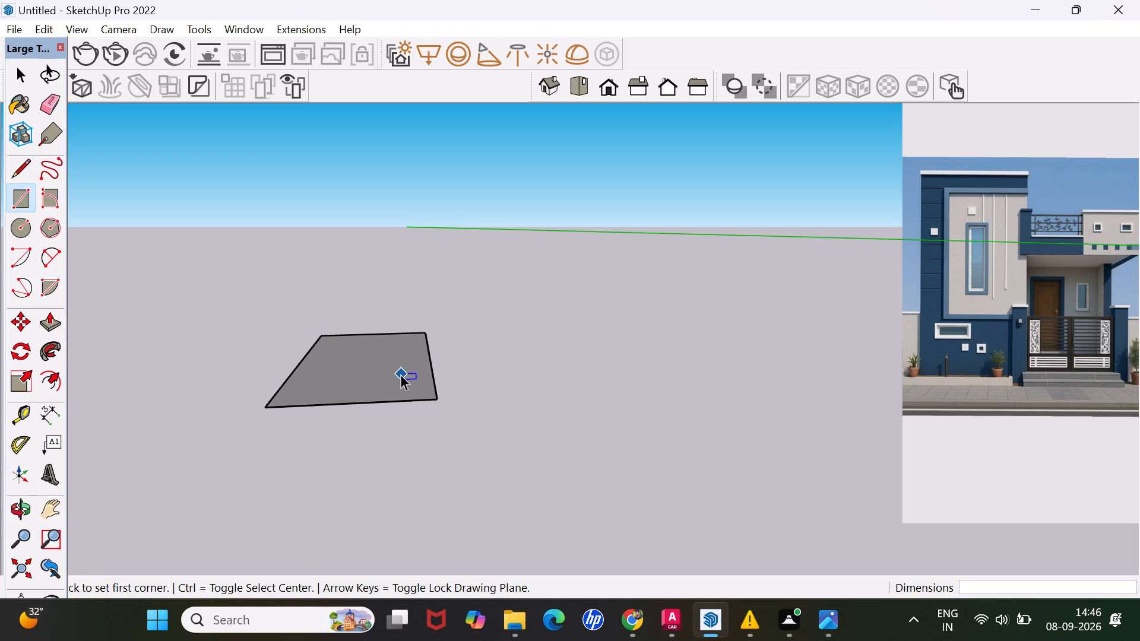
{"action": "double_click", "coordinate": [411, 377]}
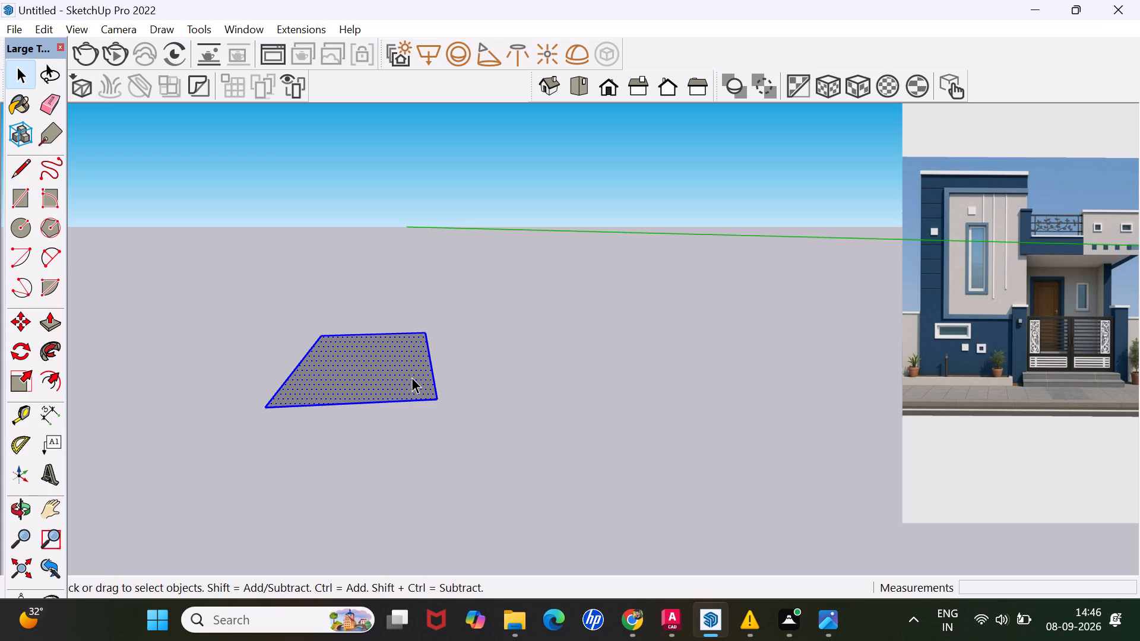
{"action": "key", "text": "space"}
{"action": "type", "text": "p"}
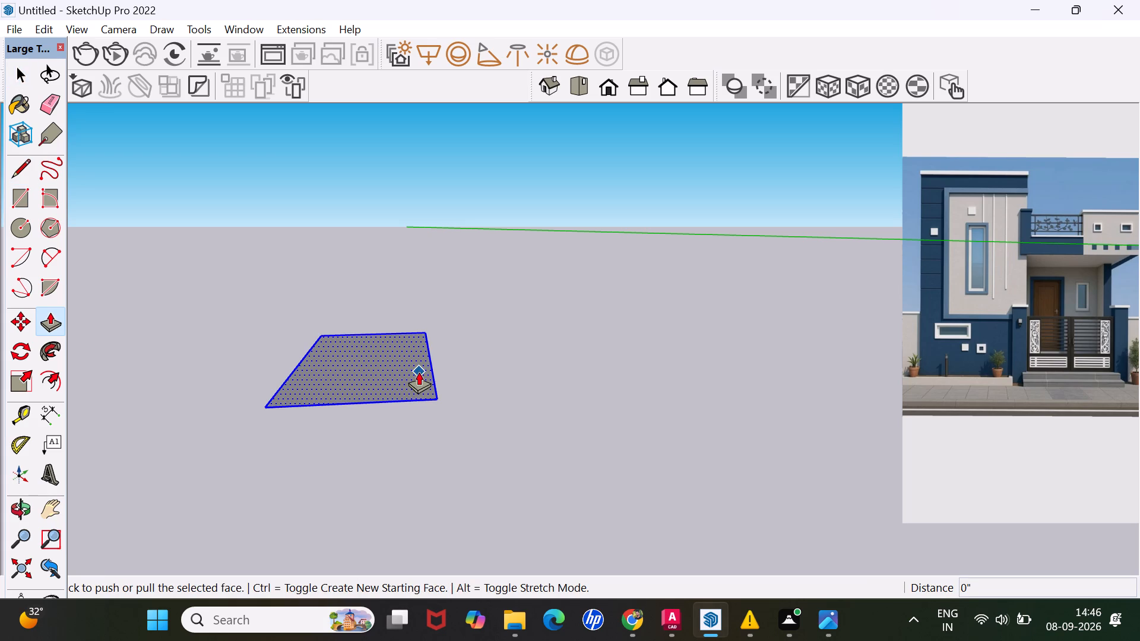
{"action": "left_click", "coordinate": [400, 369]}
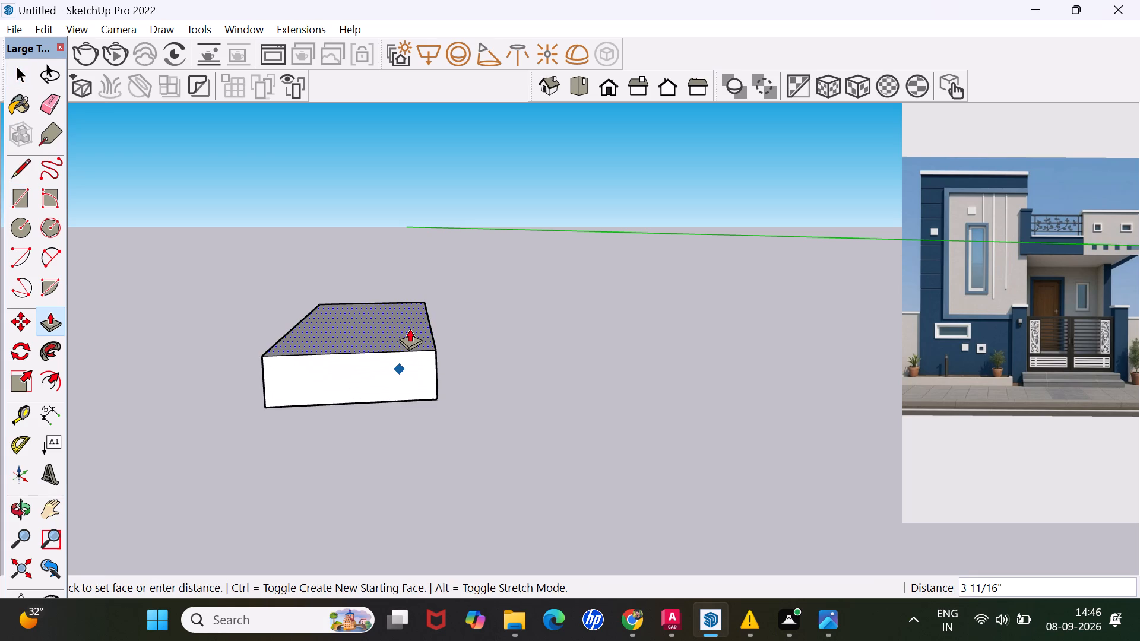
{"action": "key", "text": "6"}
{"action": "key", "text": "Return"}
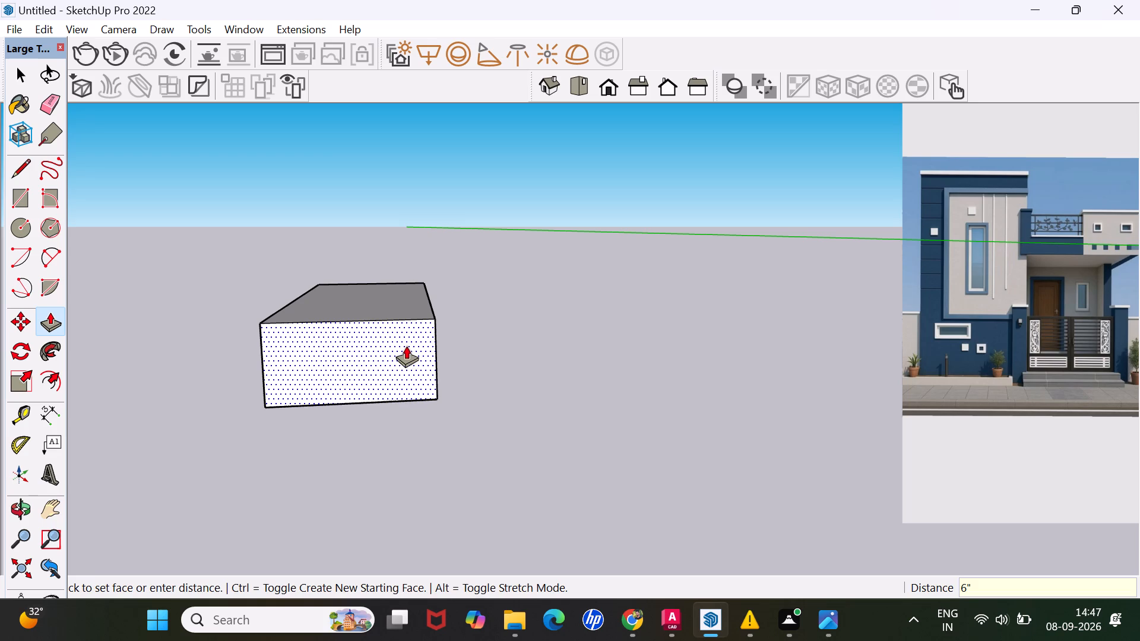
Select the whole 6" high block and make it a component with the default settings.
{"action": "key", "text": "space"}
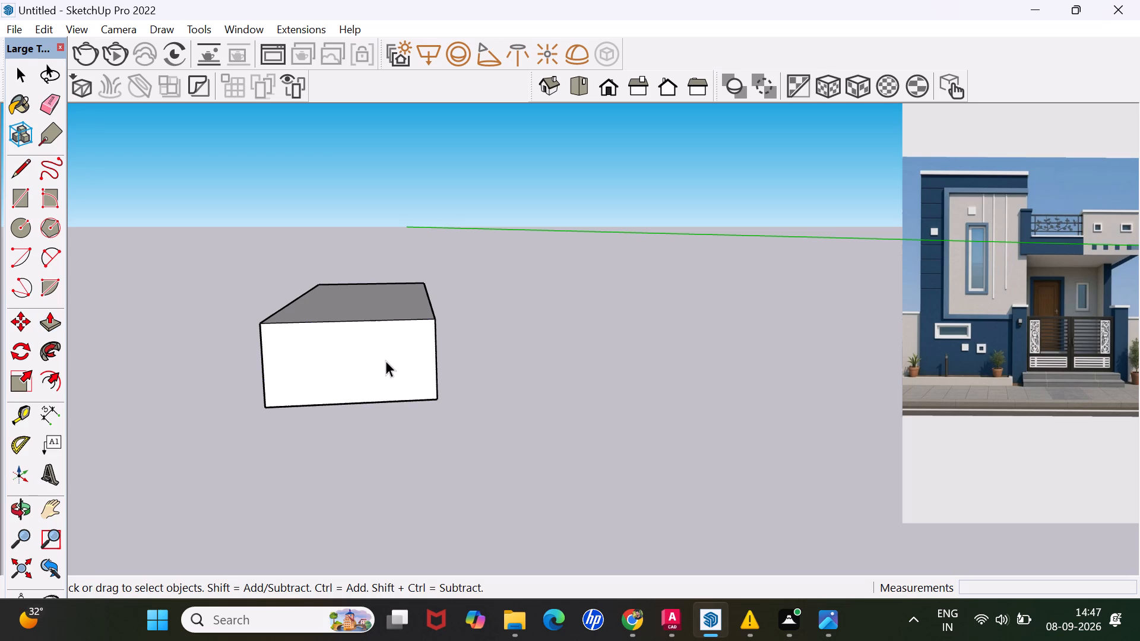
{"action": "triple_click", "coordinate": [385, 360]}
{"action": "left_click", "coordinate": [385, 360]}
{"action": "right_click", "coordinate": [398, 358]}
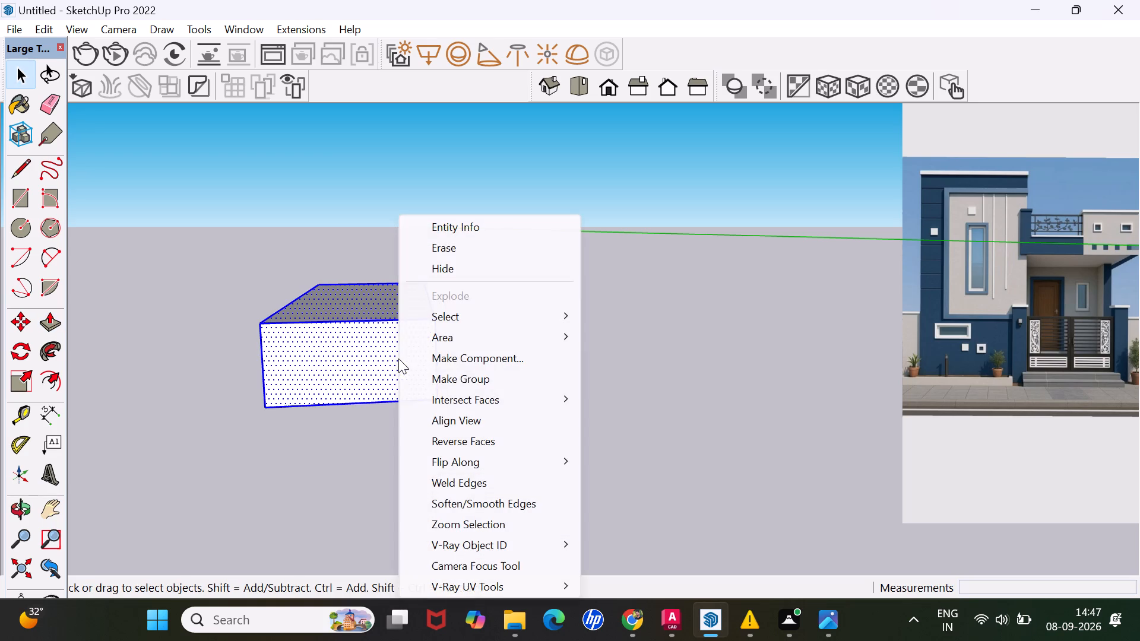
{"action": "left_click", "coordinate": [483, 363]}
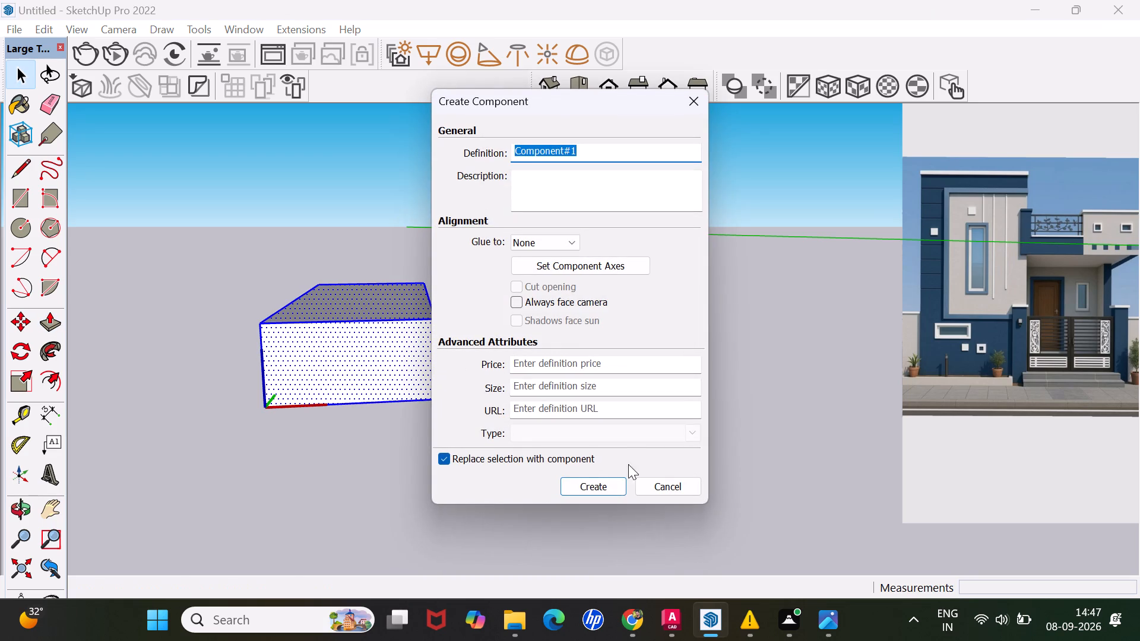
{"action": "left_click", "coordinate": [599, 487]}
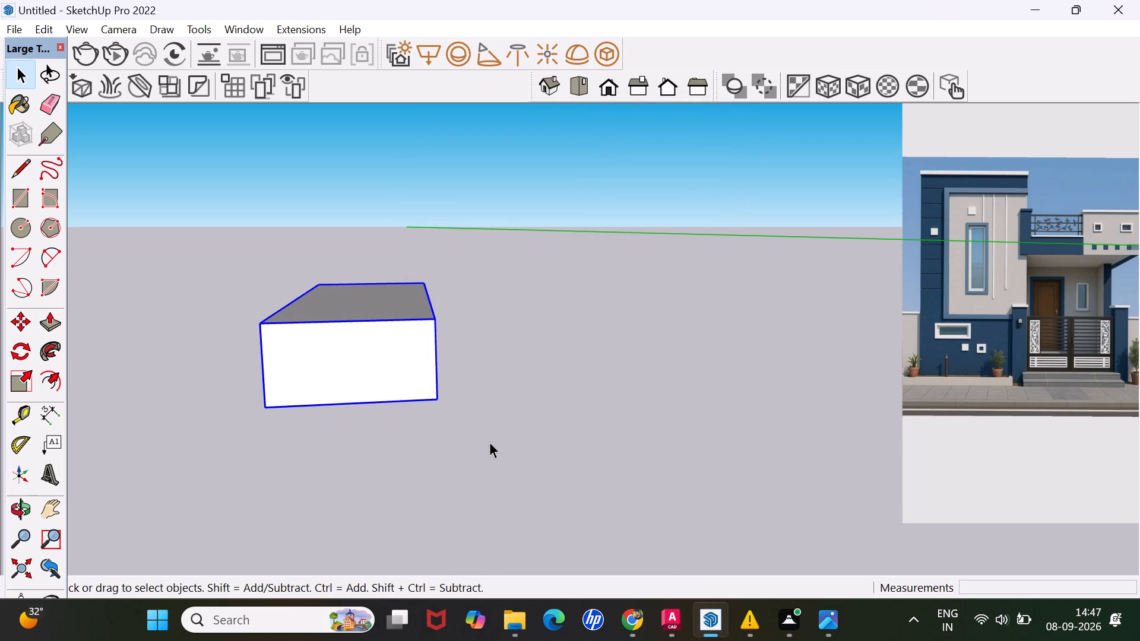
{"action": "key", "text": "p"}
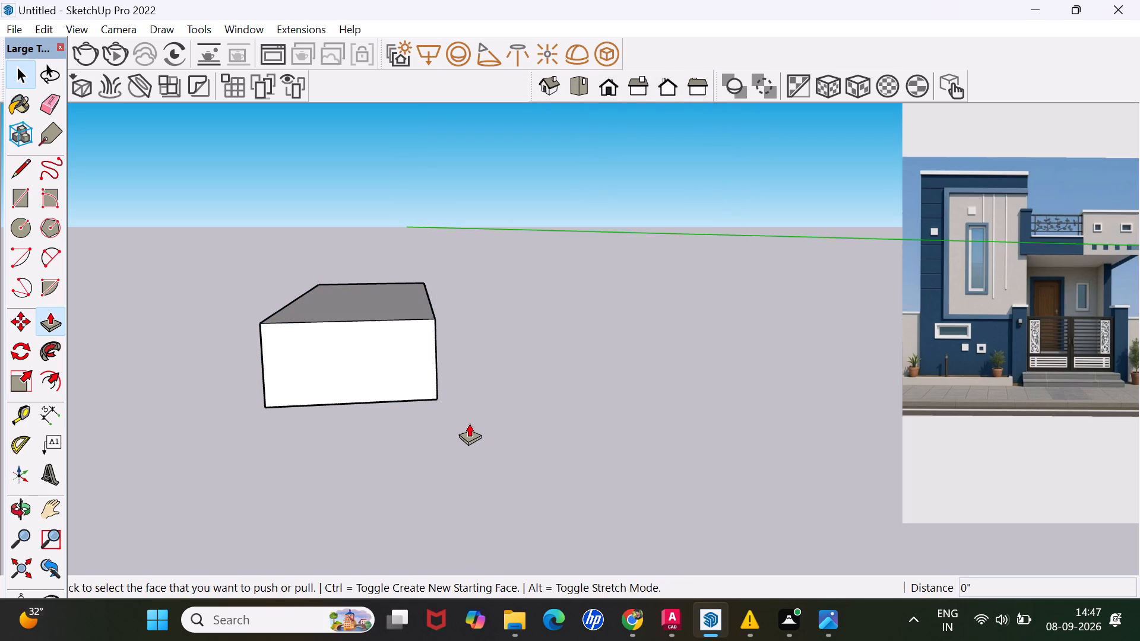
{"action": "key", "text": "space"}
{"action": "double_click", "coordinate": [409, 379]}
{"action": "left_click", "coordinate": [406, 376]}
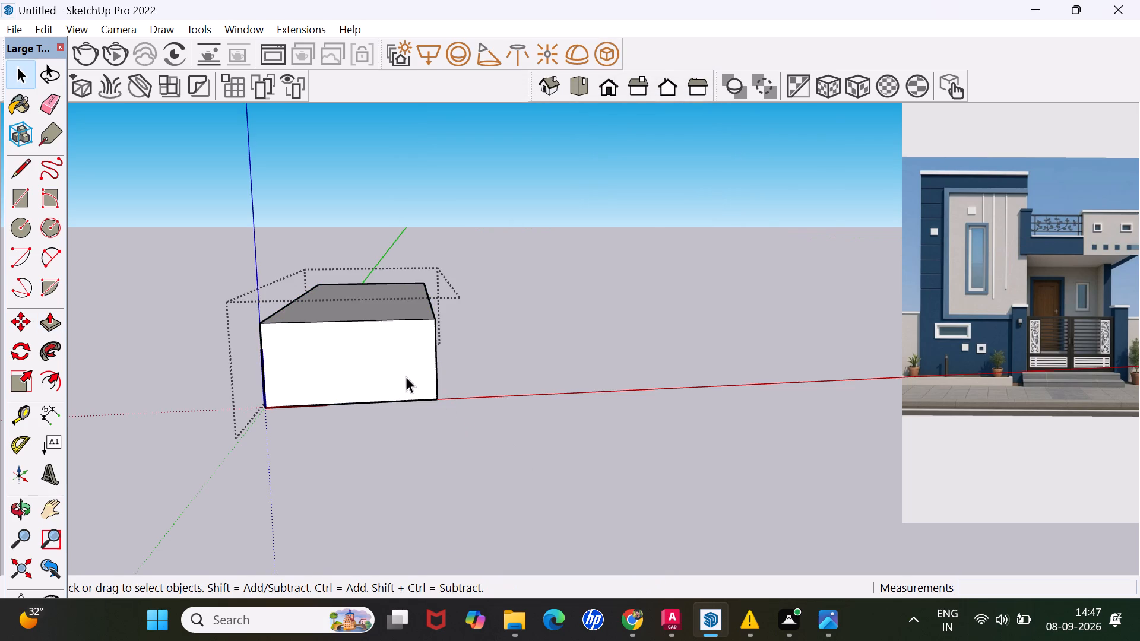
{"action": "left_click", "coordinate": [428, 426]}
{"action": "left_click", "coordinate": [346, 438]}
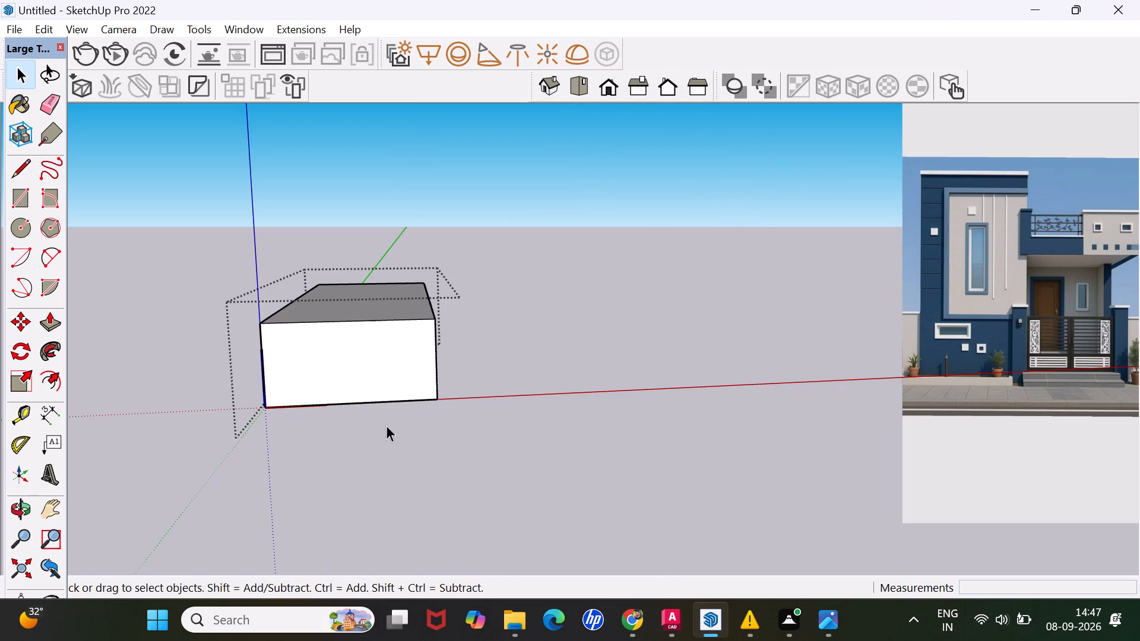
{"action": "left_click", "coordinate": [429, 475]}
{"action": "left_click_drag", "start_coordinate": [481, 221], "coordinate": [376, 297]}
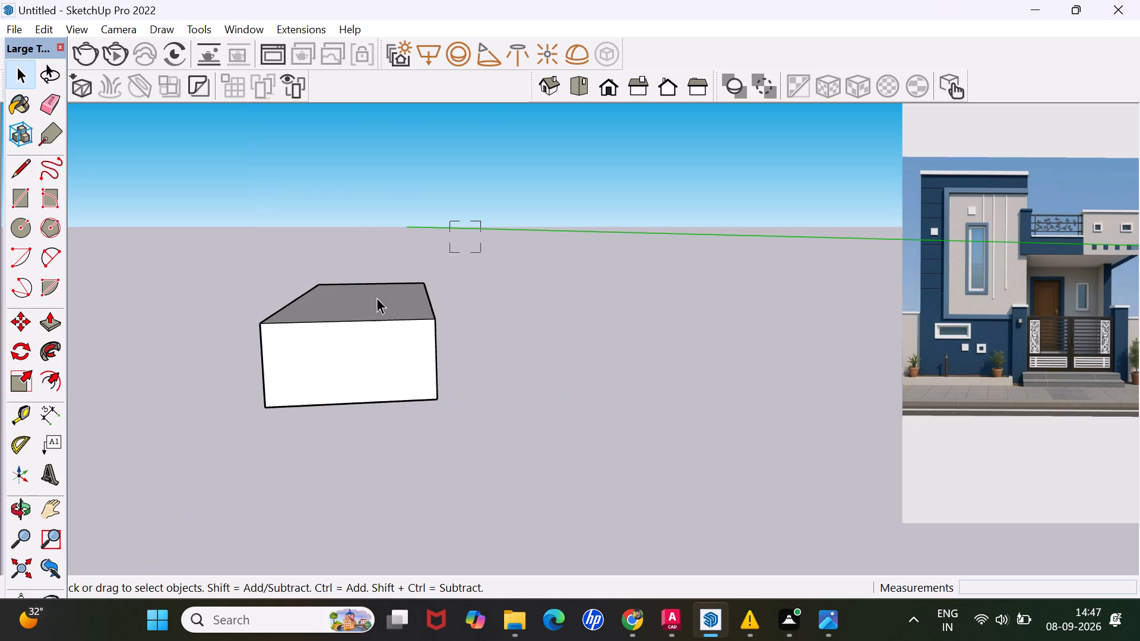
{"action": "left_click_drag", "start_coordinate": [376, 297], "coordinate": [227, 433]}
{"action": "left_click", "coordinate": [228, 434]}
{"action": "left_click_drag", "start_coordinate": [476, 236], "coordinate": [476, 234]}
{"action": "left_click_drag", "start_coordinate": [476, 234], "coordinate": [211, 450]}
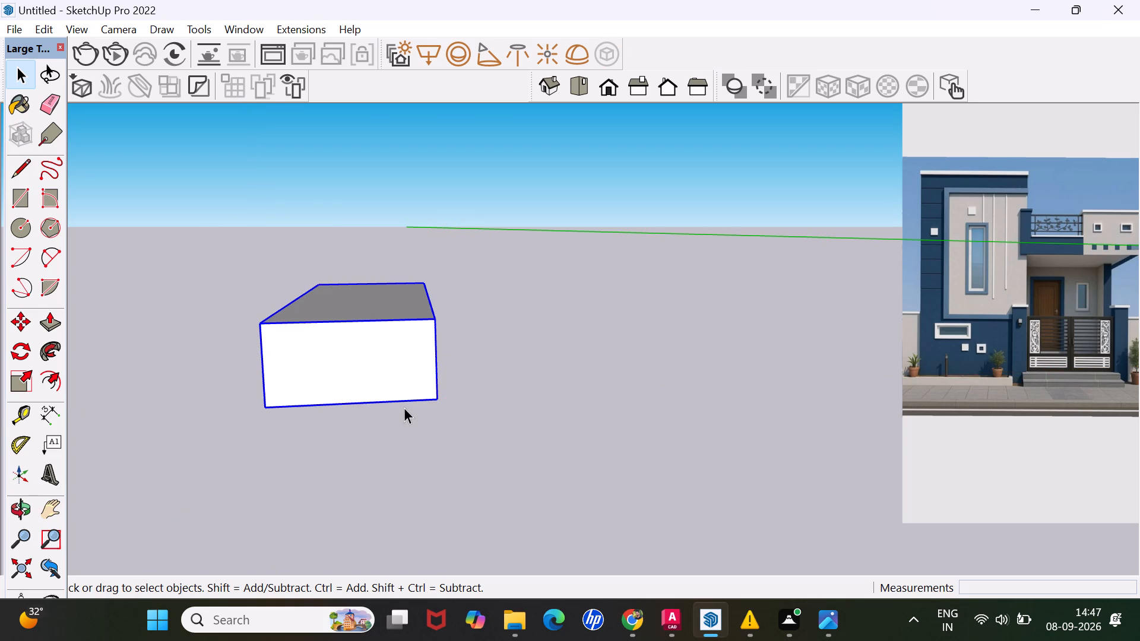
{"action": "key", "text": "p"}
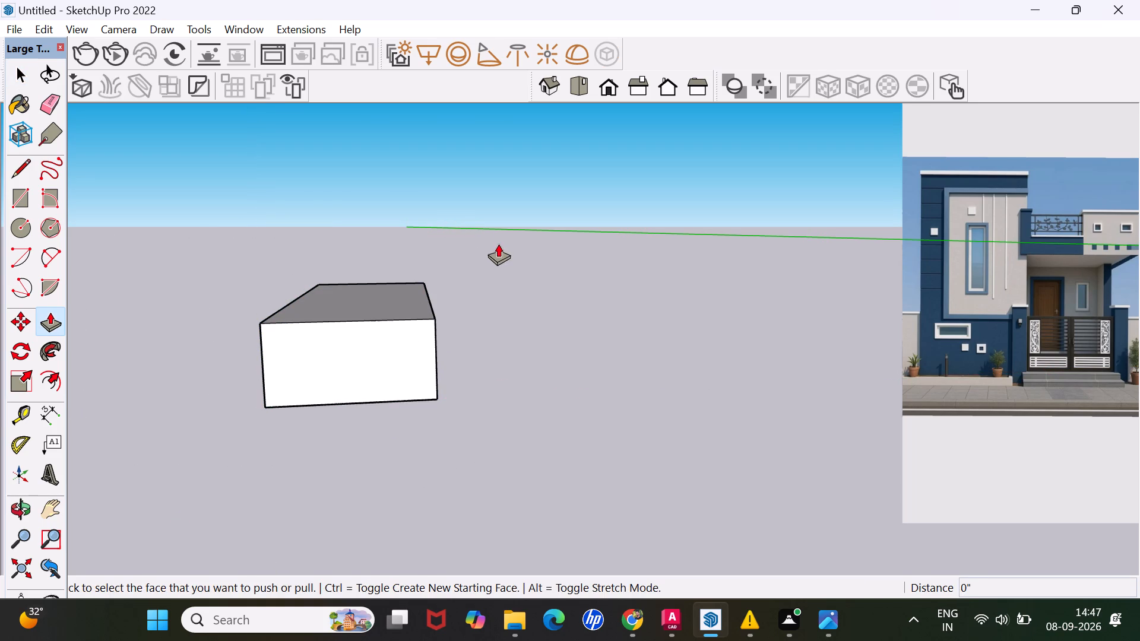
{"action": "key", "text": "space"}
Copy the block from its lower front corner onto its opposite upper front corner, and array the copy *9 into a rising flight of steps.
{"action": "left_click_drag", "start_coordinate": [470, 229], "coordinate": [232, 437]}
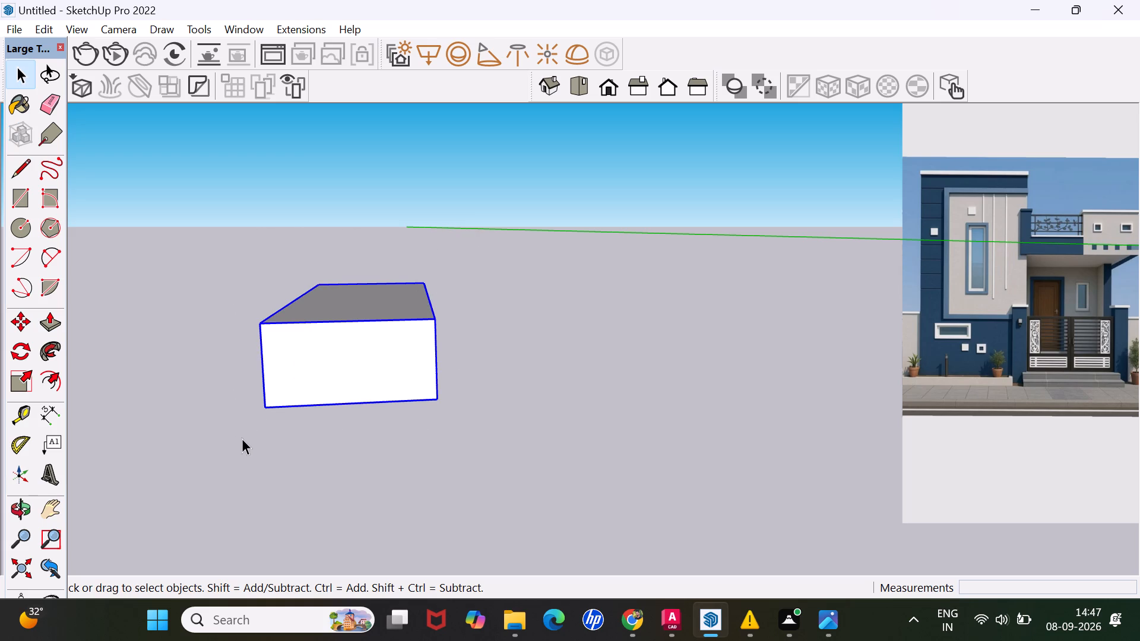
{"action": "key", "text": "m"}
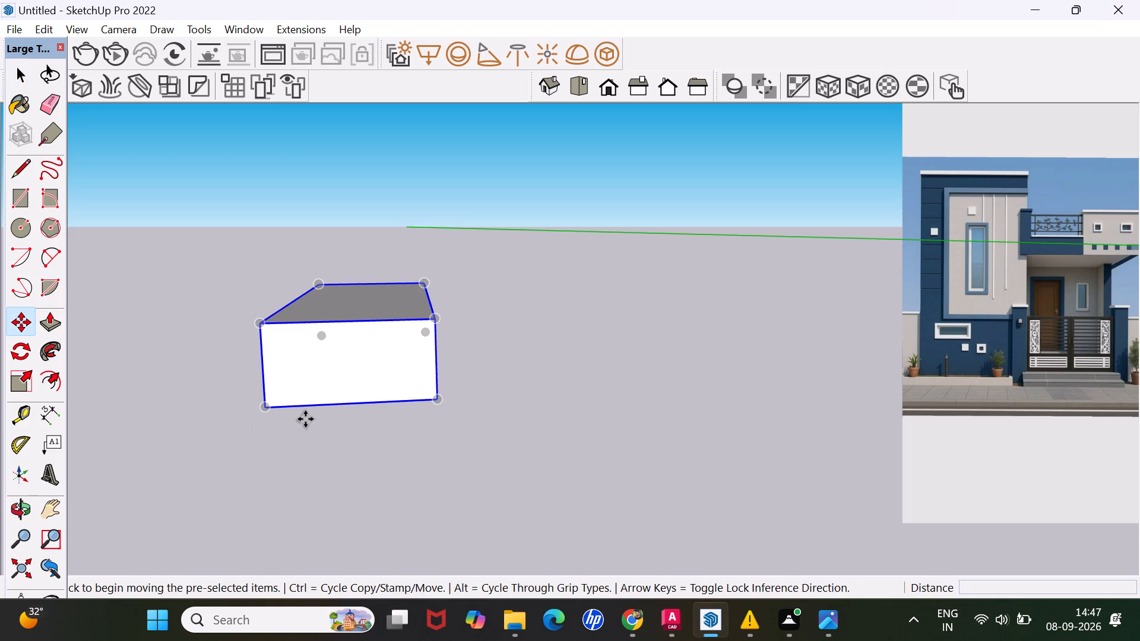
{"action": "left_click", "coordinate": [438, 396]}
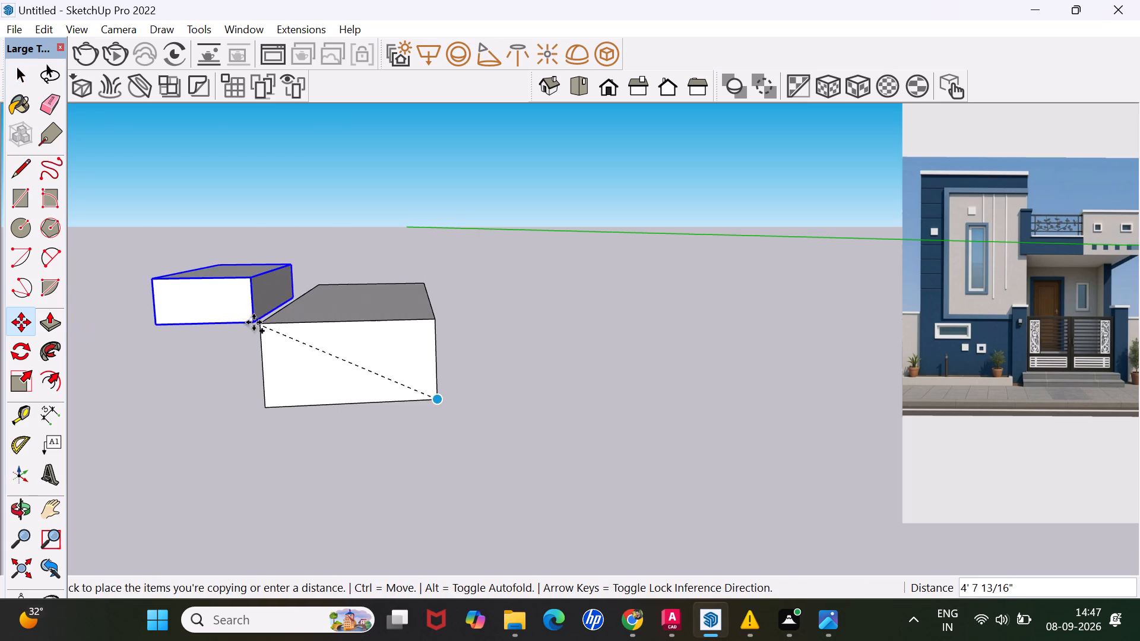
{"action": "left_click", "coordinate": [268, 320]}
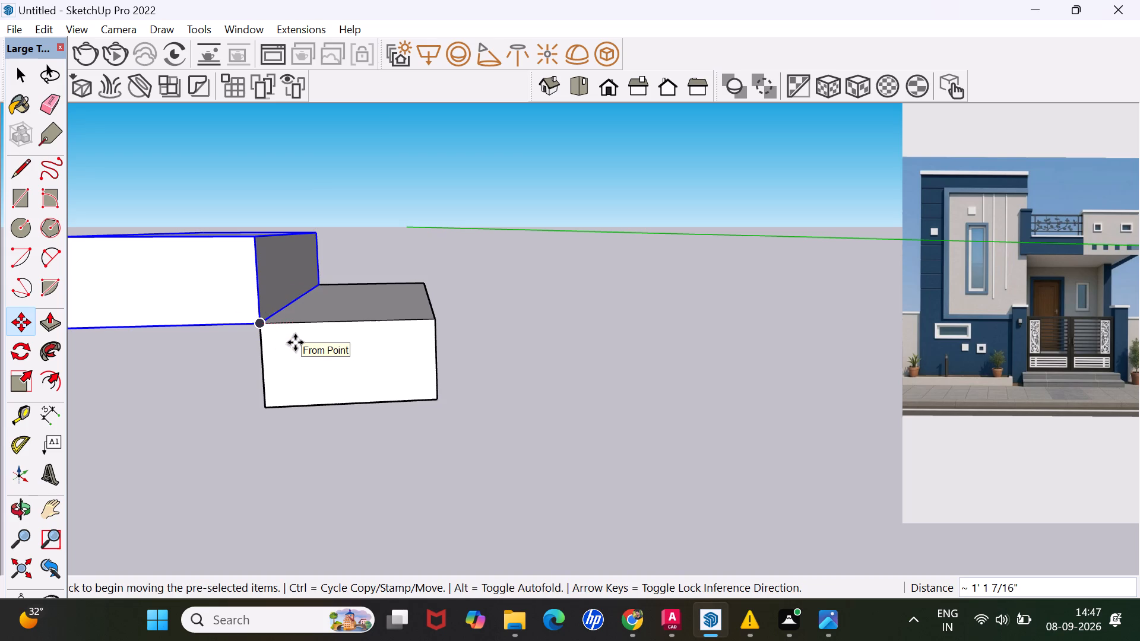
{"action": "key", "text": "shift+asterisk"}
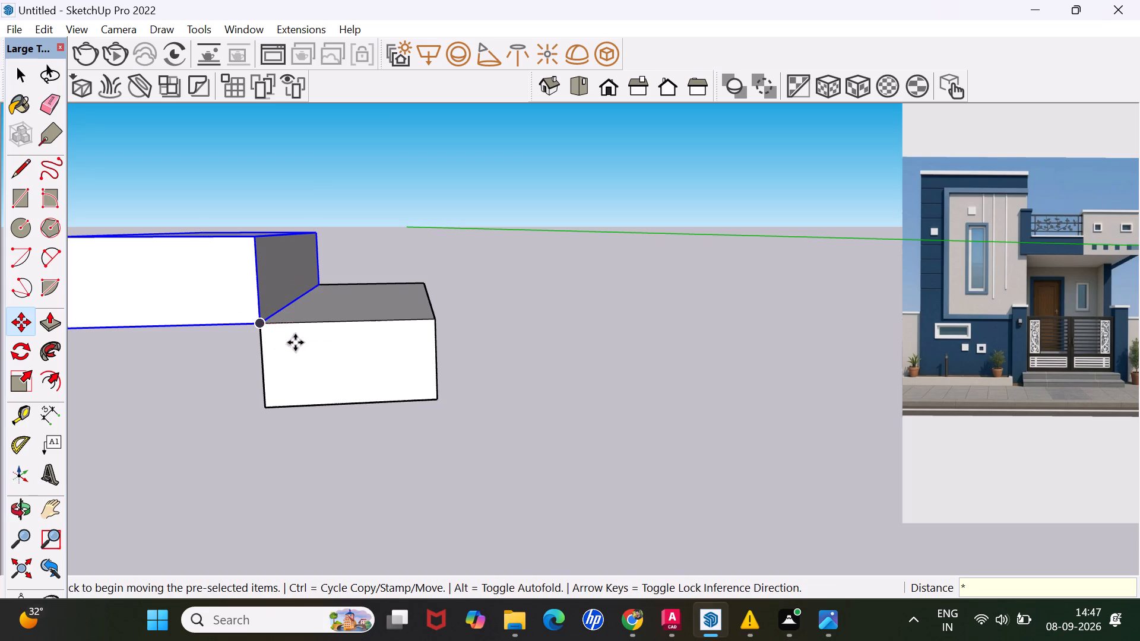
{"action": "key", "text": "9"}
{"action": "key", "text": "Return"}
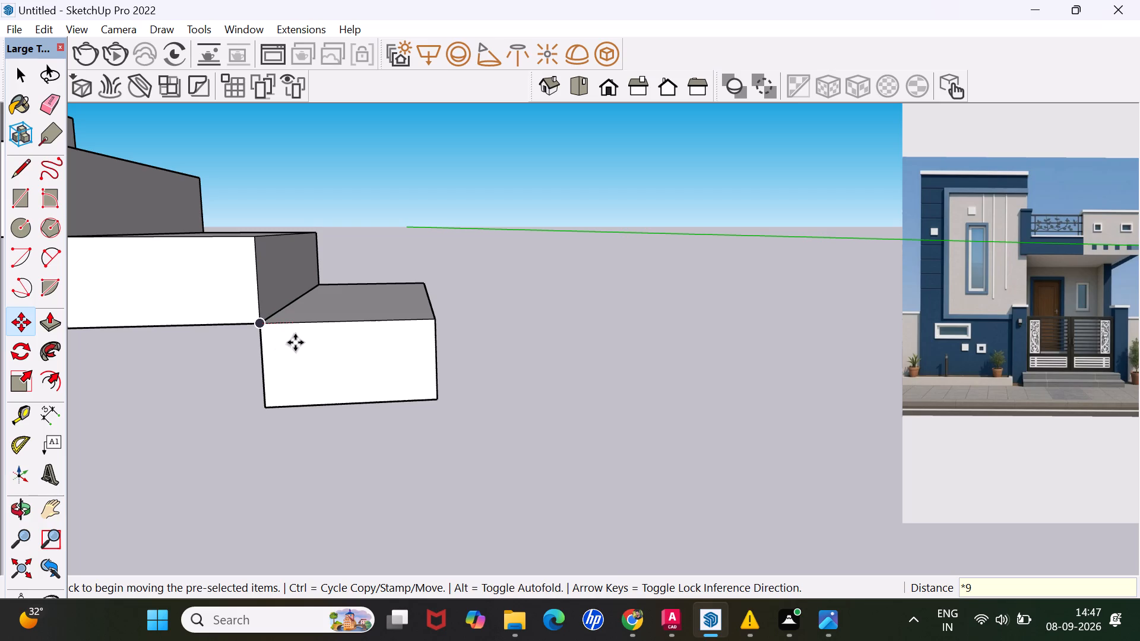
Select the whole flight of steps and place a copy about 12' 4" away, beside the original flight.
{"action": "scroll", "coordinate": [228, 369], "scroll_direction": "down", "scroll_amount": 20}
{"action": "scroll", "coordinate": [228, 369], "scroll_direction": "down", "scroll_amount": 11}
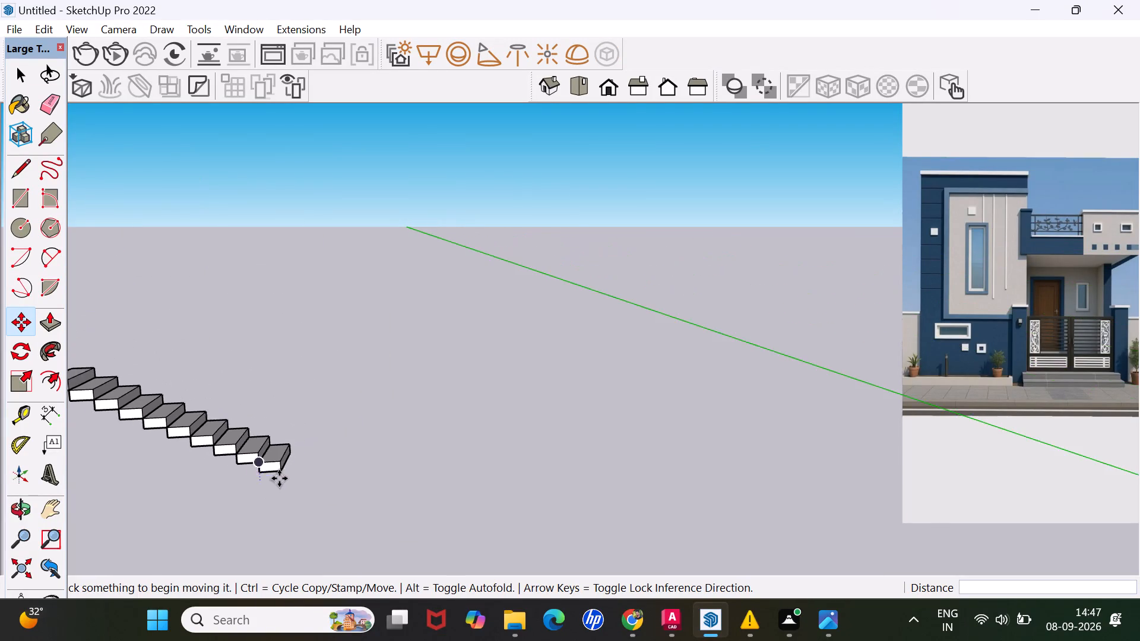
{"action": "scroll", "coordinate": [279, 478], "scroll_direction": "down", "scroll_amount": 5}
{"action": "scroll", "coordinate": [182, 456], "scroll_direction": "up", "scroll_amount": 4}
{"action": "scroll", "coordinate": [195, 456], "scroll_direction": "down", "scroll_amount": 11}
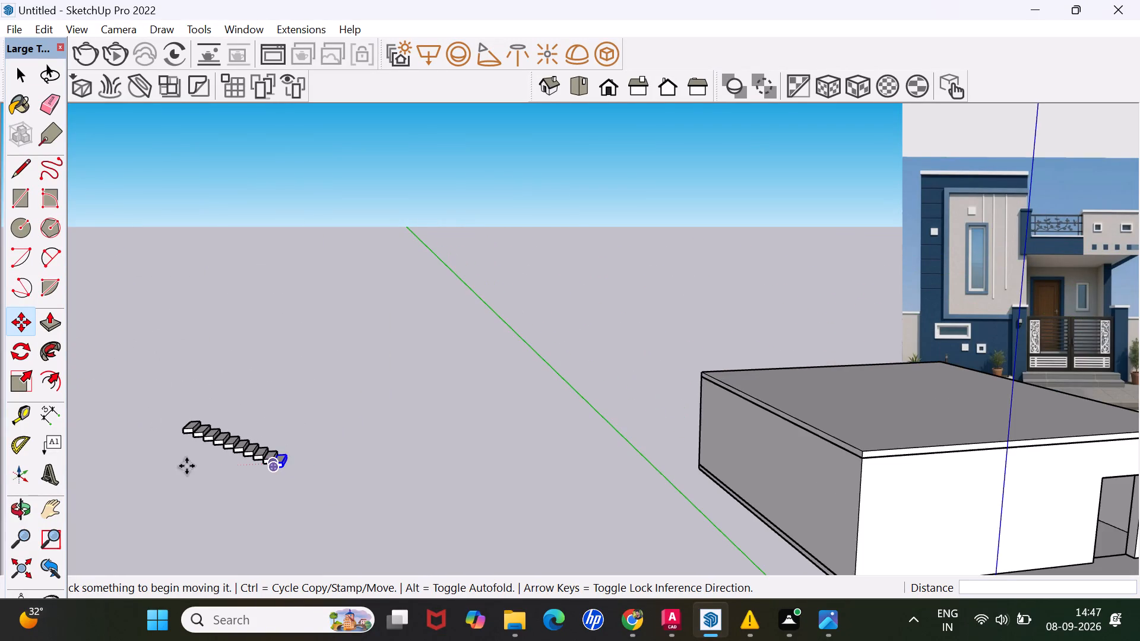
{"action": "scroll", "coordinate": [183, 450], "scroll_direction": "up", "scroll_amount": 17}
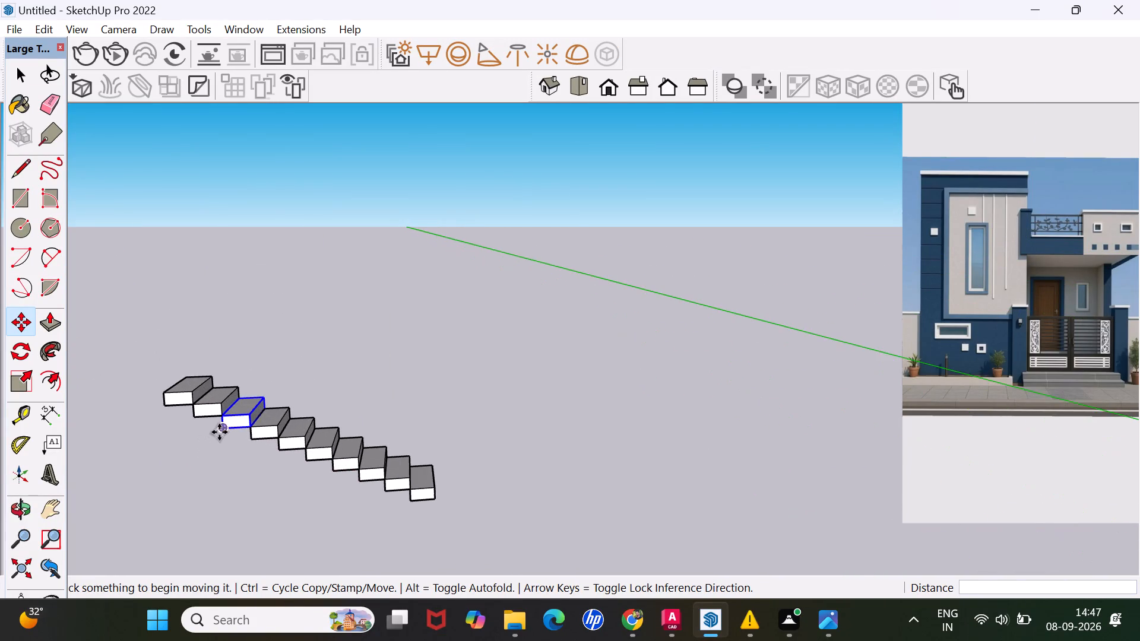
{"action": "scroll", "coordinate": [219, 433], "scroll_direction": "up", "scroll_amount": 2}
{"action": "scroll", "coordinate": [233, 430], "scroll_direction": "down", "scroll_amount": 3}
{"action": "key", "text": "space"}
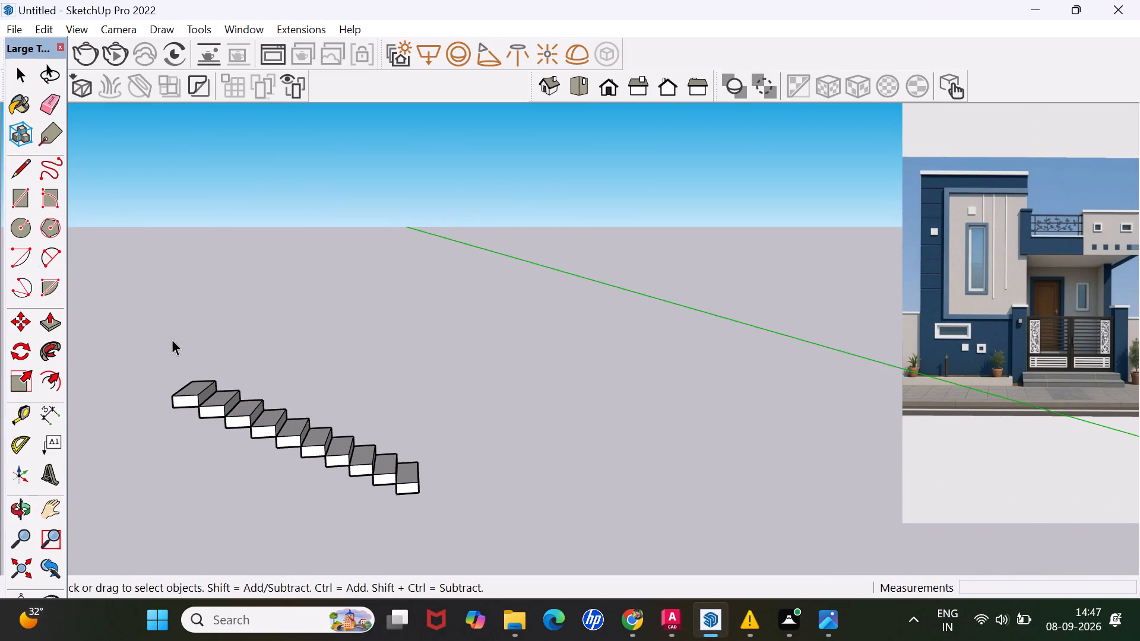
{"action": "left_click_drag", "start_coordinate": [161, 328], "coordinate": [432, 530]}
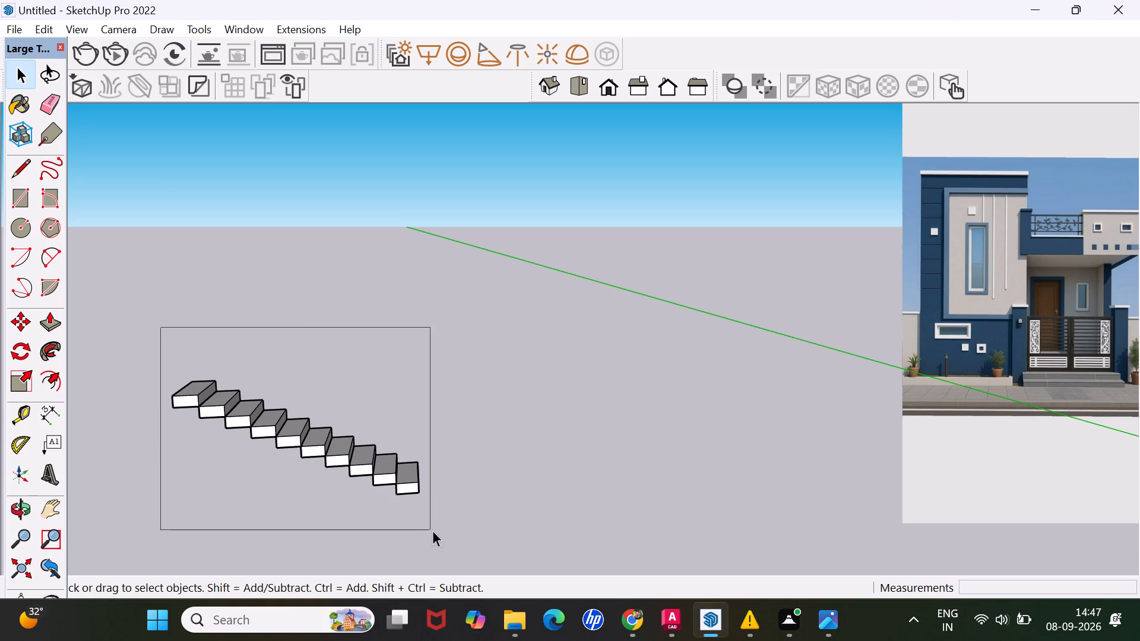
{"action": "left_click_drag", "start_coordinate": [432, 530], "coordinate": [440, 530]}
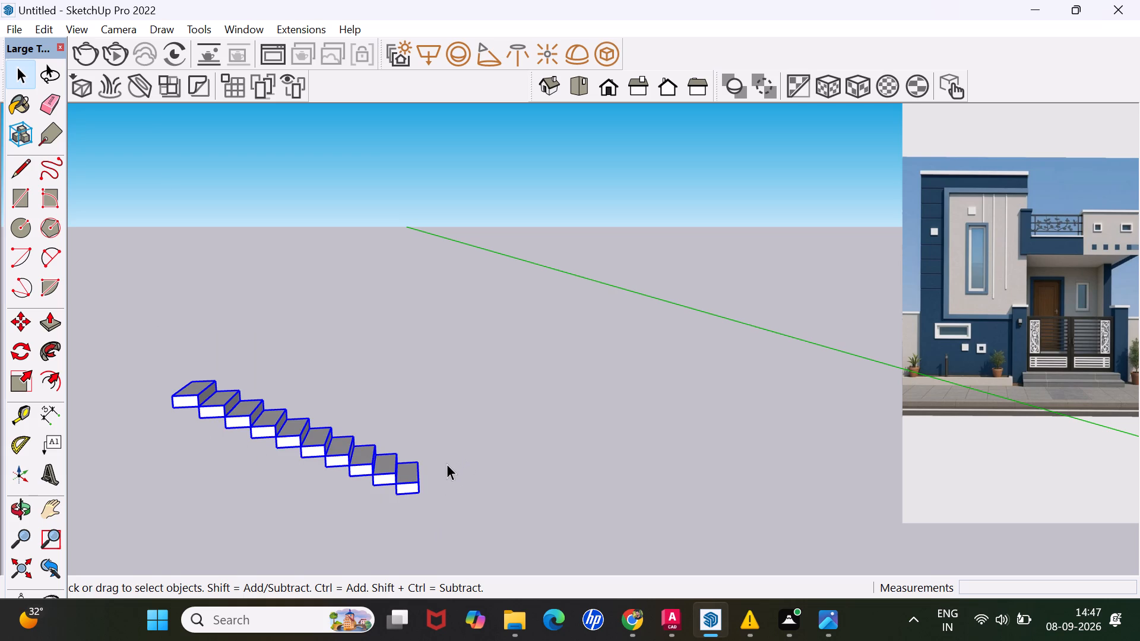
{"action": "key", "text": "m"}
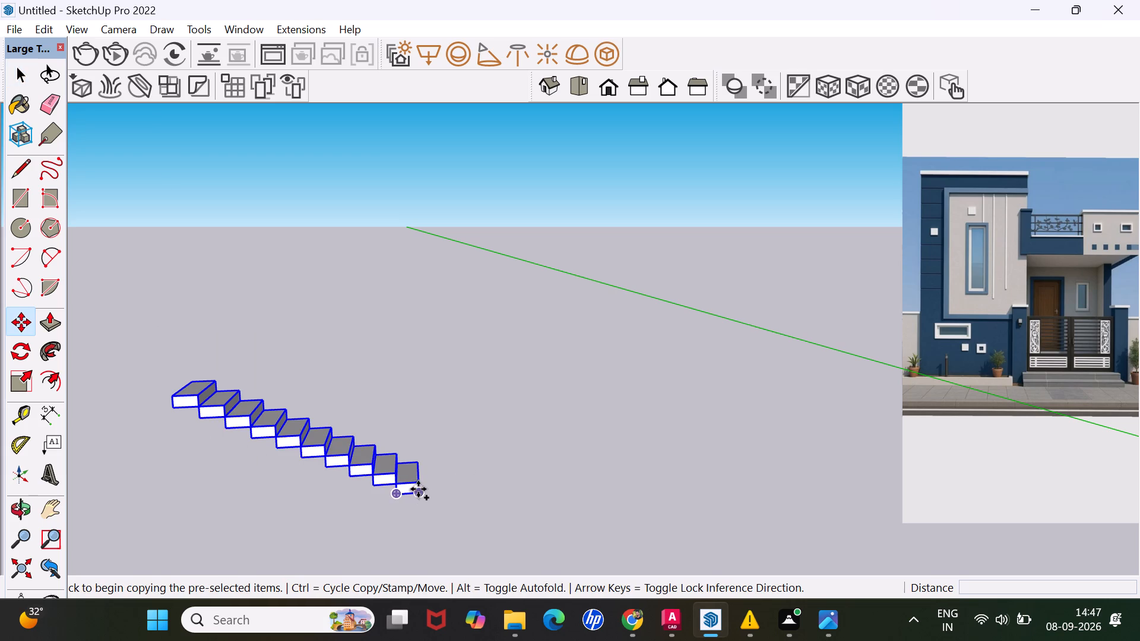
{"action": "left_click", "coordinate": [418, 489]}
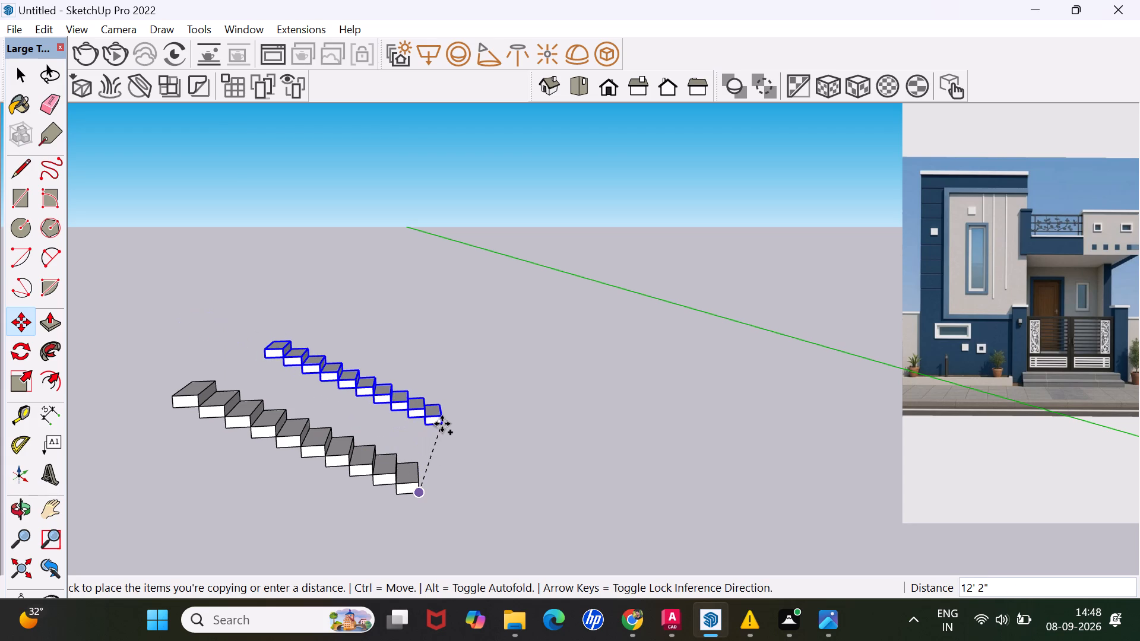
{"action": "left_click", "coordinate": [442, 423]}
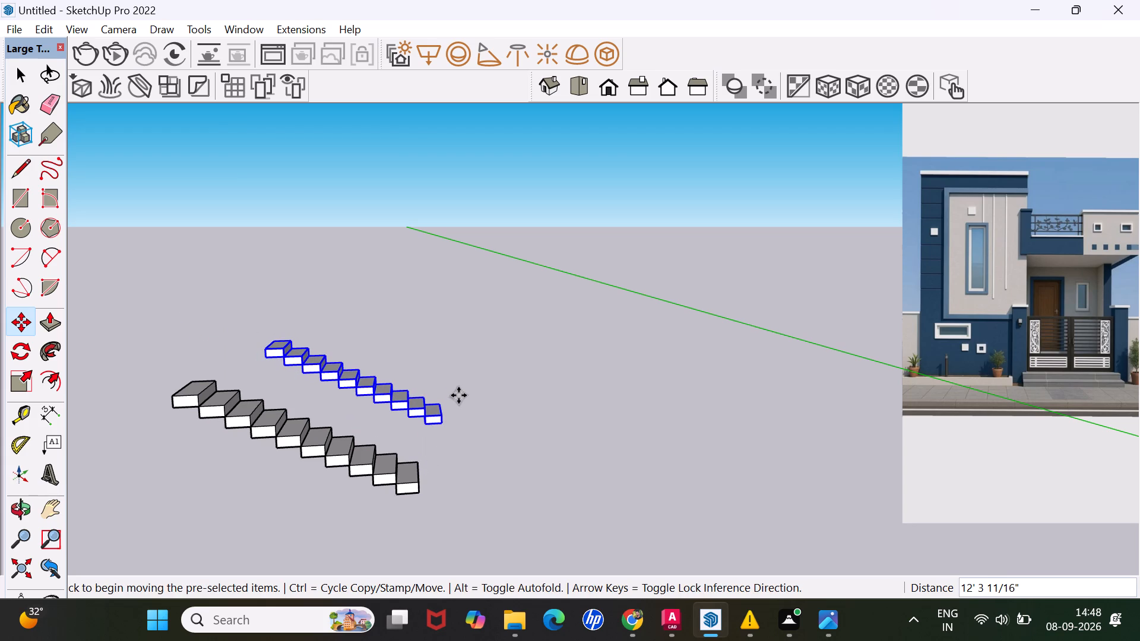
{"action": "key", "text": "space"}
Flip the copied flight of steps along the green direction and along the red direction so it rises the opposite way.
{"action": "right_click", "coordinate": [397, 400]}
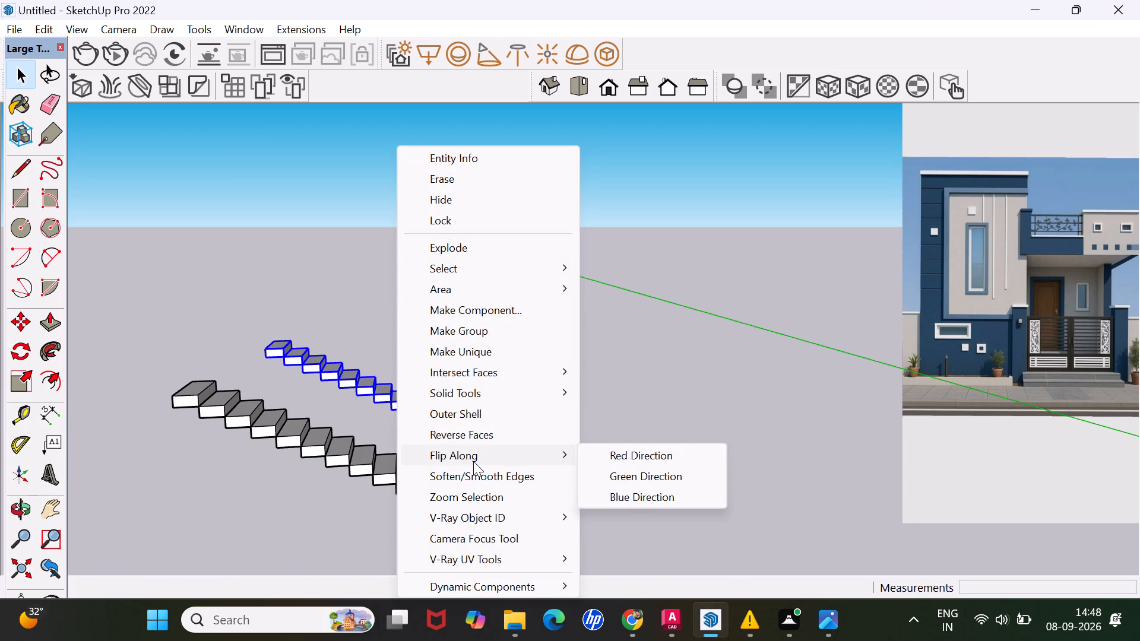
{"action": "left_click", "coordinate": [473, 461]}
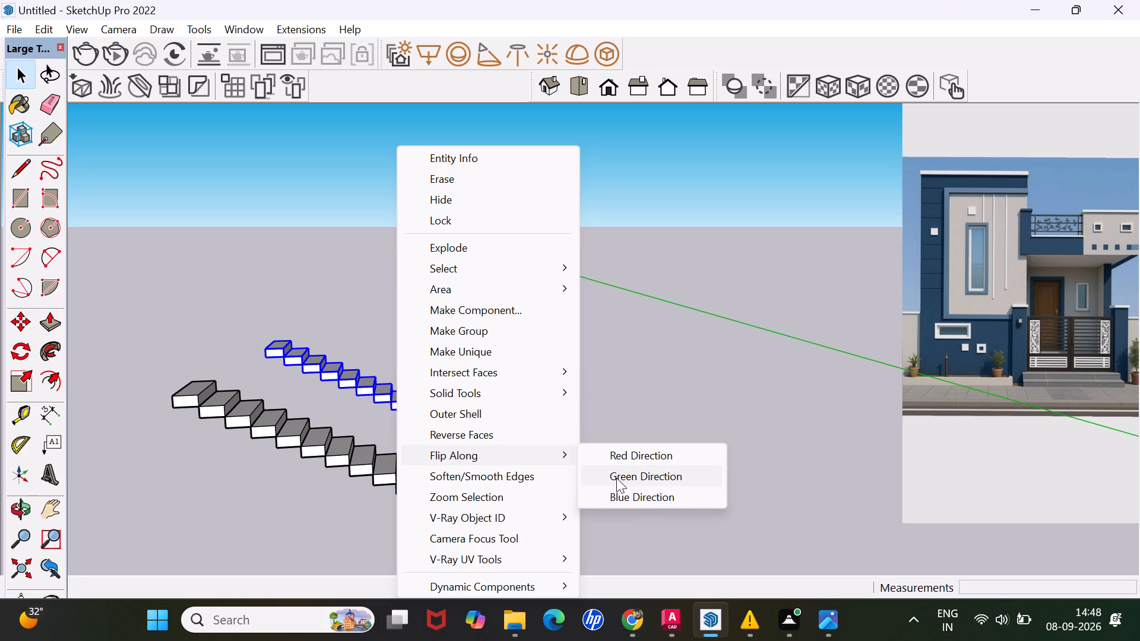
{"action": "left_click", "coordinate": [616, 478]}
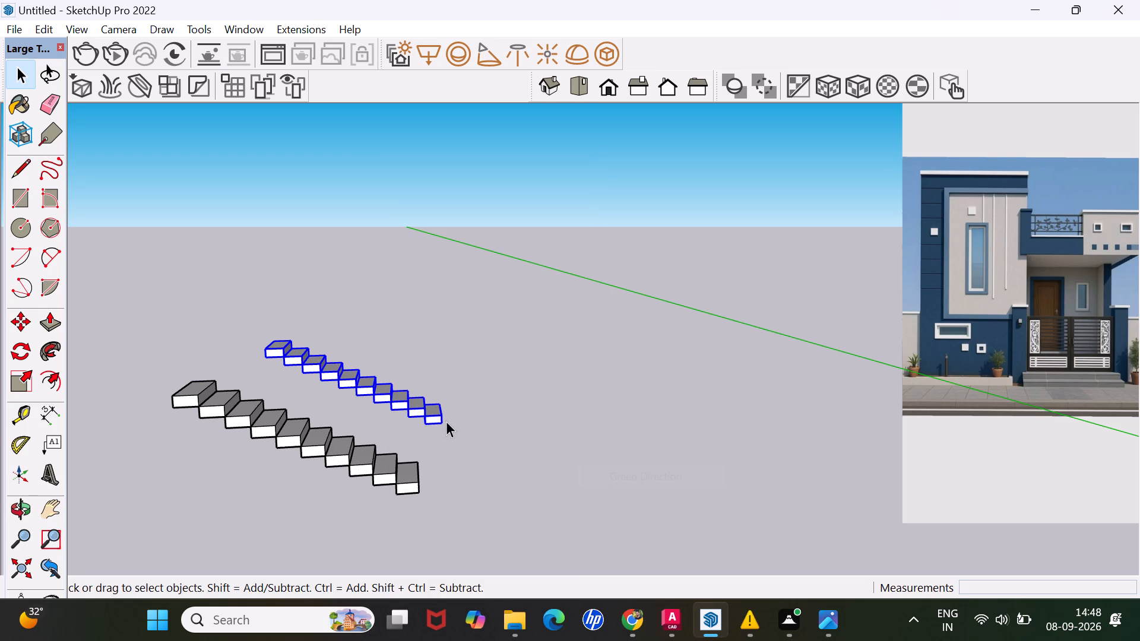
{"action": "right_click", "coordinate": [435, 417]}
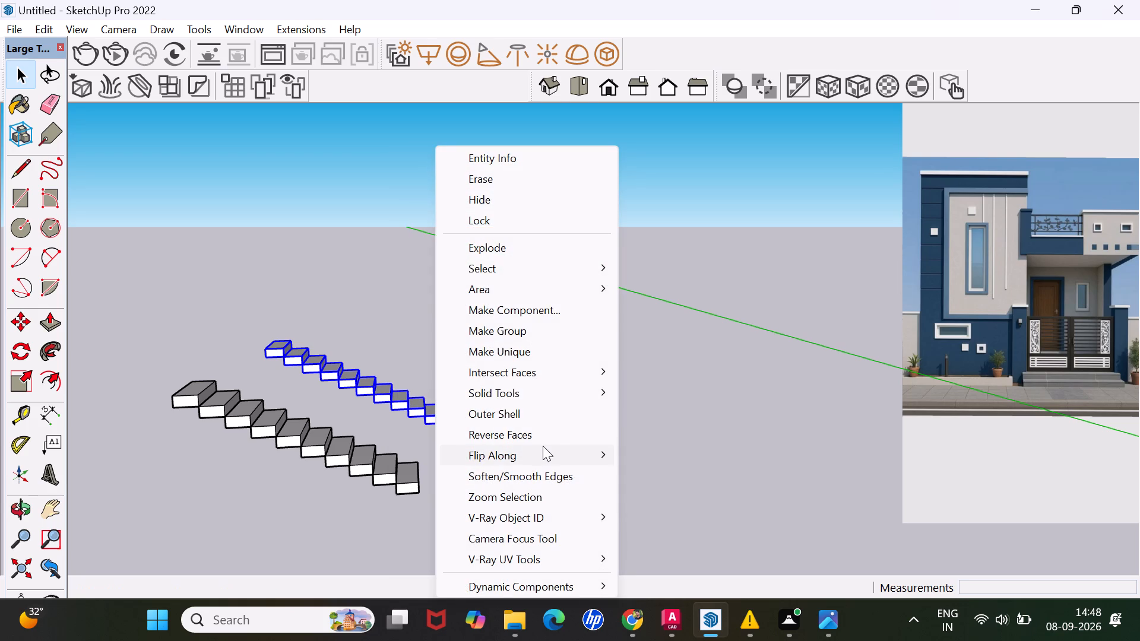
{"action": "left_click", "coordinate": [673, 448]}
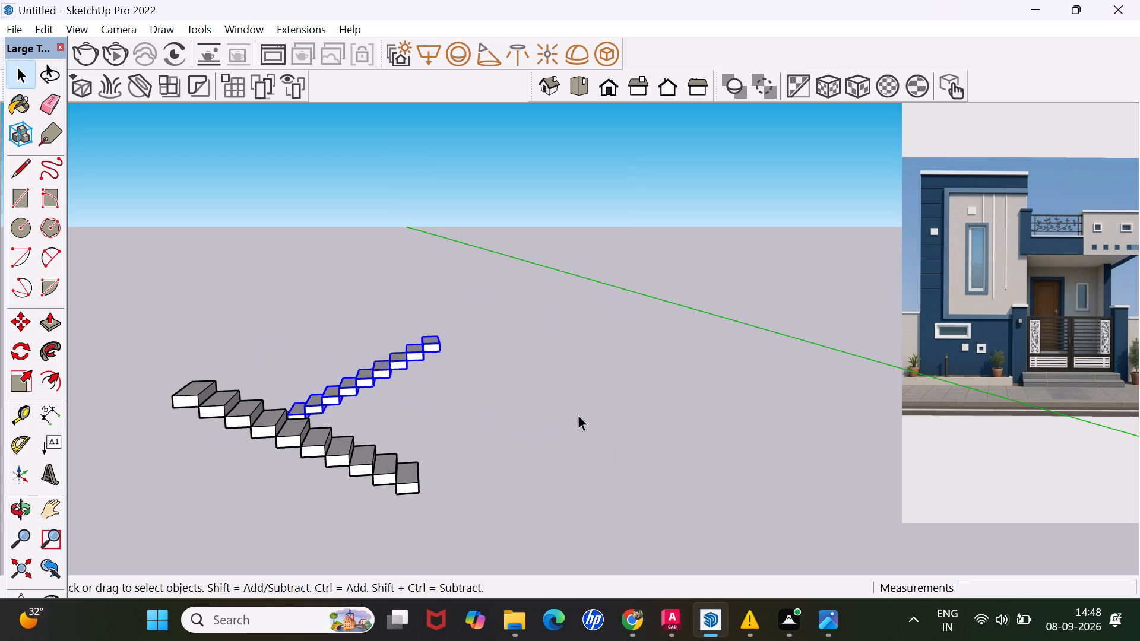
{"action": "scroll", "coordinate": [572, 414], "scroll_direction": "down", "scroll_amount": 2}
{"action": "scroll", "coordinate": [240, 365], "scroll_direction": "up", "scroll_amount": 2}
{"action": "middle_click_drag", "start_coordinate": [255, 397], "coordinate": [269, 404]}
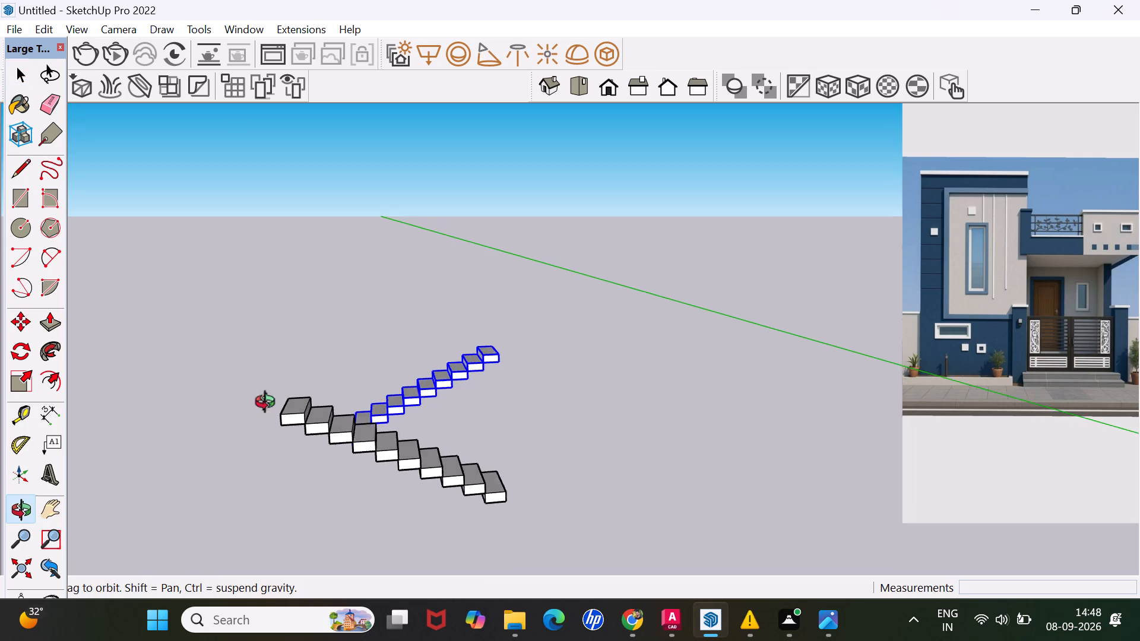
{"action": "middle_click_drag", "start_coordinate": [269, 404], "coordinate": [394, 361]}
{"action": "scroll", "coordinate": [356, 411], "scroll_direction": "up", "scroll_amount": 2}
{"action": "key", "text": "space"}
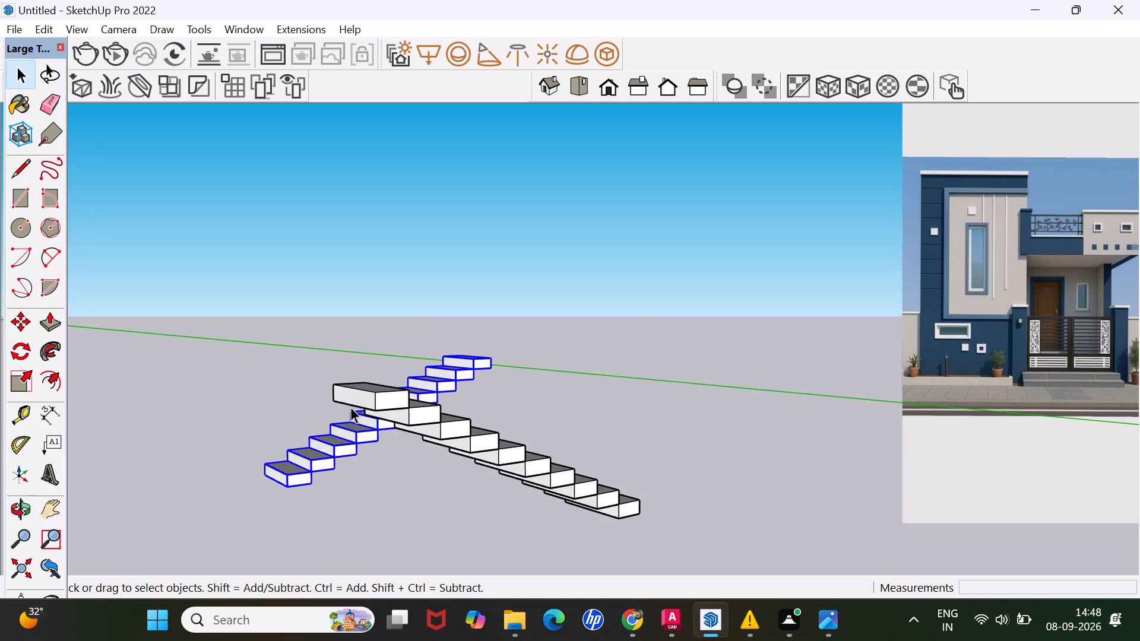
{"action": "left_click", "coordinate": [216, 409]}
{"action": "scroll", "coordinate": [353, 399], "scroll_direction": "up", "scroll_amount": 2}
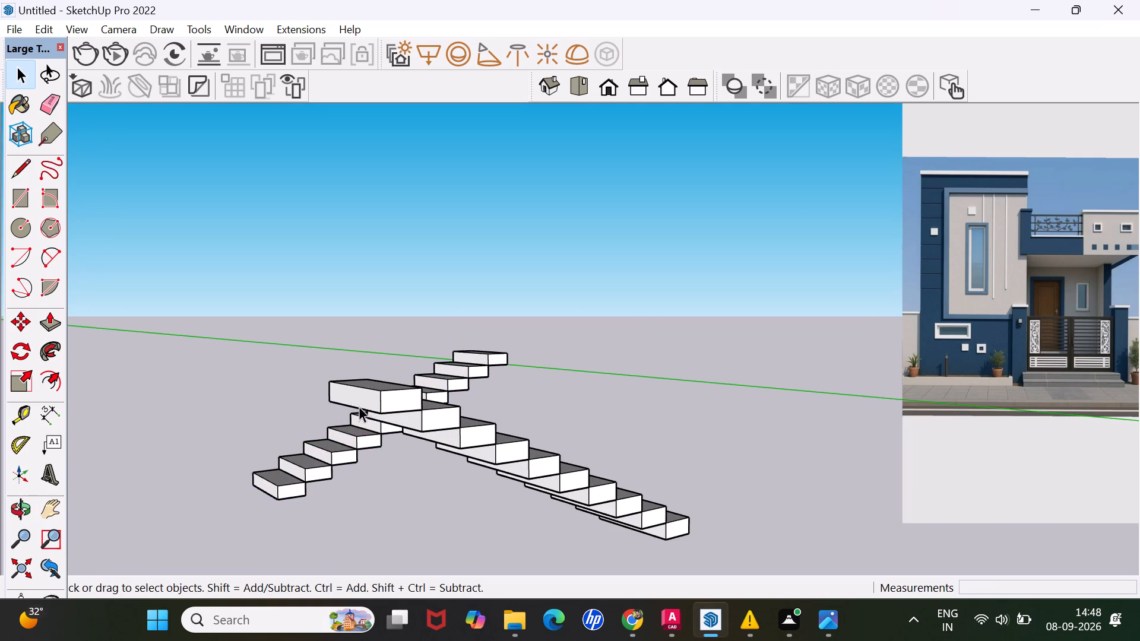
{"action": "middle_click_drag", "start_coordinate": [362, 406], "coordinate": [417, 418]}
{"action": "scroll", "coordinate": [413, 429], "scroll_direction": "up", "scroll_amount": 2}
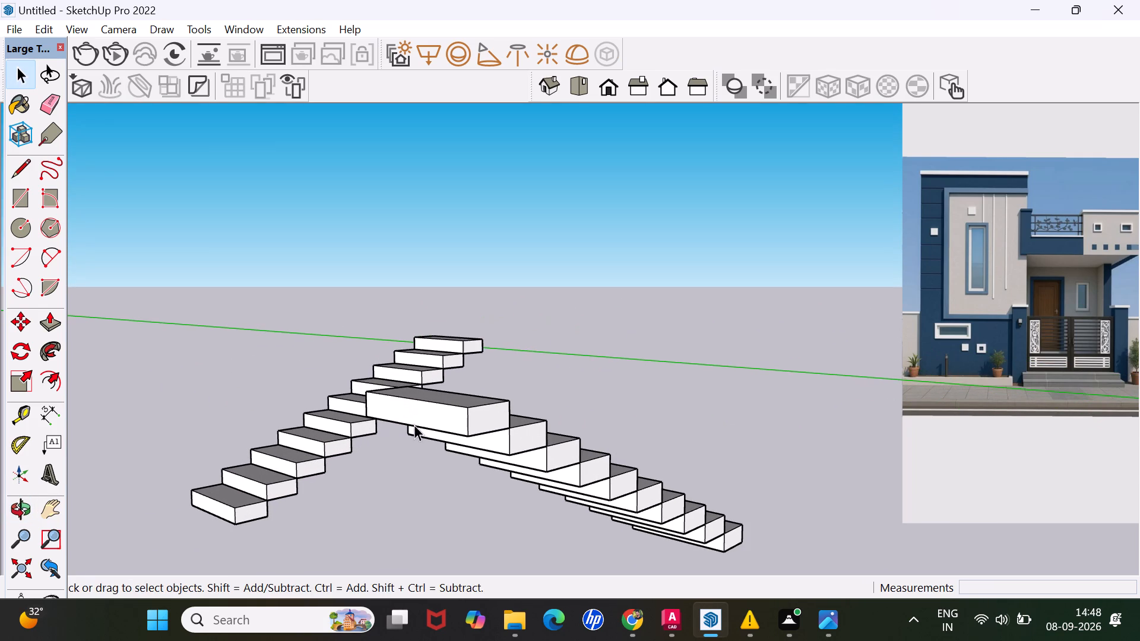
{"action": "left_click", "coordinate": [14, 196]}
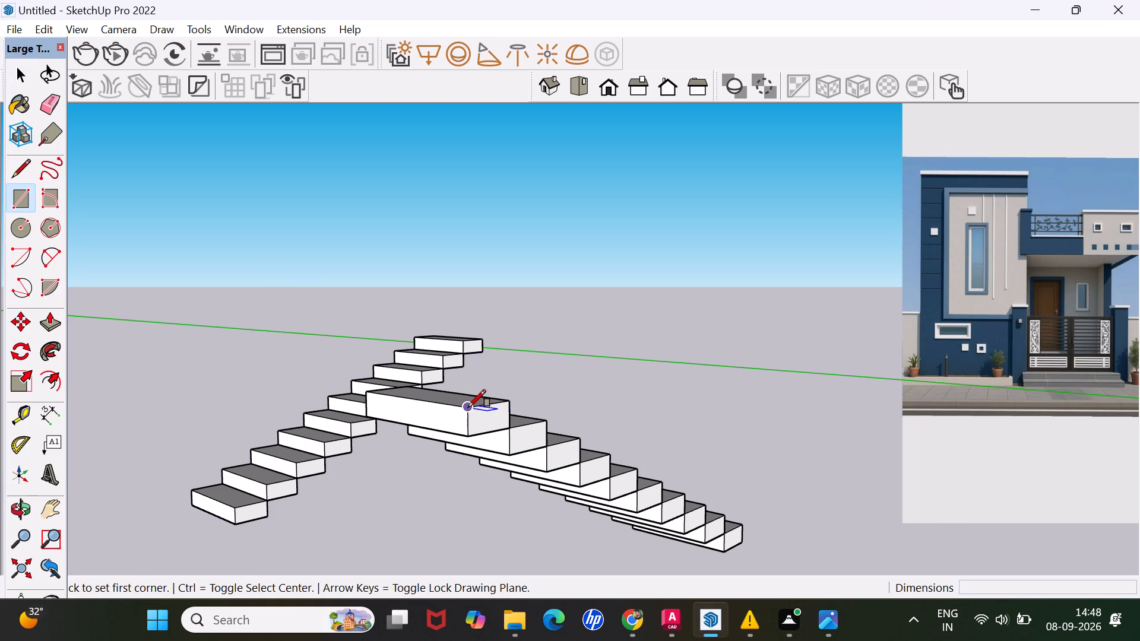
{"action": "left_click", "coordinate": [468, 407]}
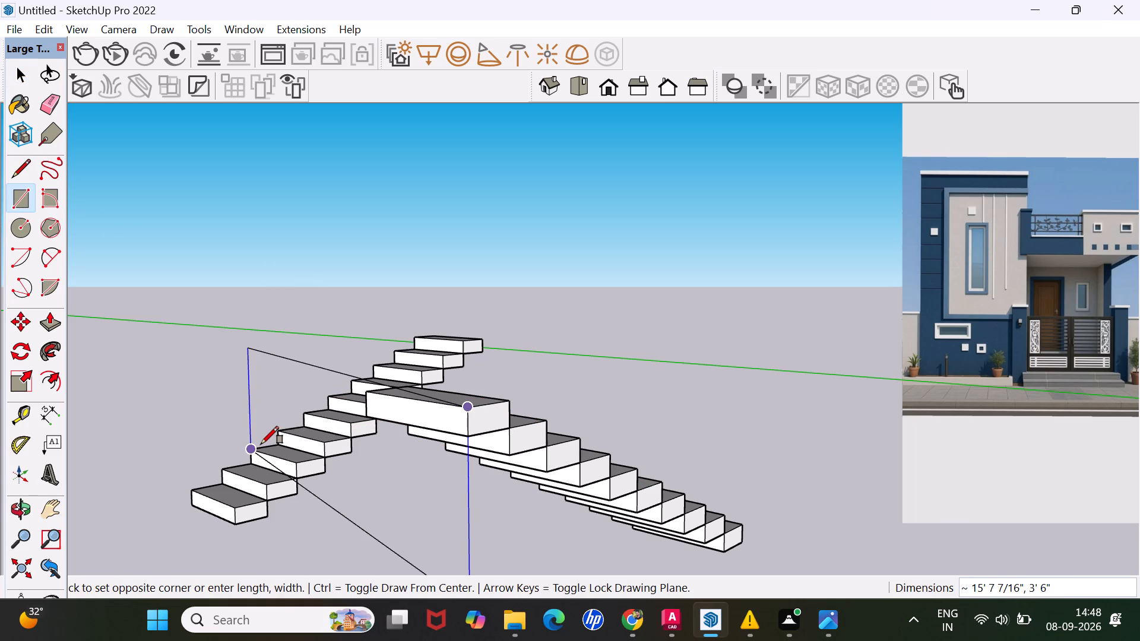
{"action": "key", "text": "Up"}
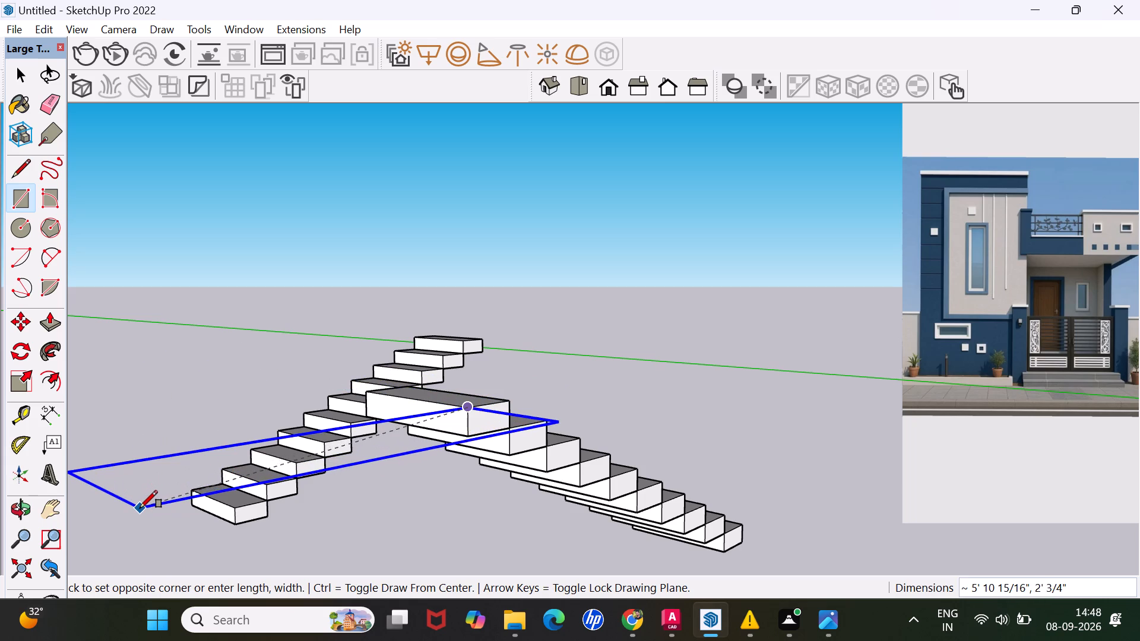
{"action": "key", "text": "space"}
Draw a flat 3' by 6'4" landing rectangle starting from the upper corner of the original flight's top step.
{"action": "middle_click_drag", "start_coordinate": [327, 461], "coordinate": [385, 467]}
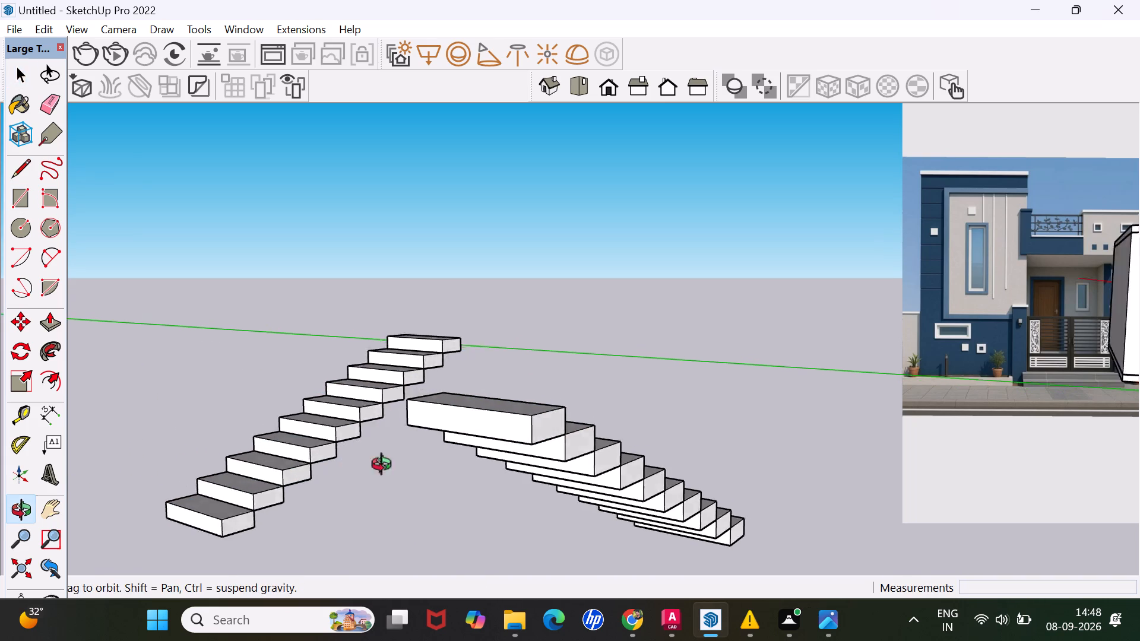
{"action": "middle_click_drag", "start_coordinate": [385, 467], "coordinate": [504, 477]}
{"action": "scroll", "coordinate": [502, 478], "scroll_direction": "down", "scroll_amount": 5}
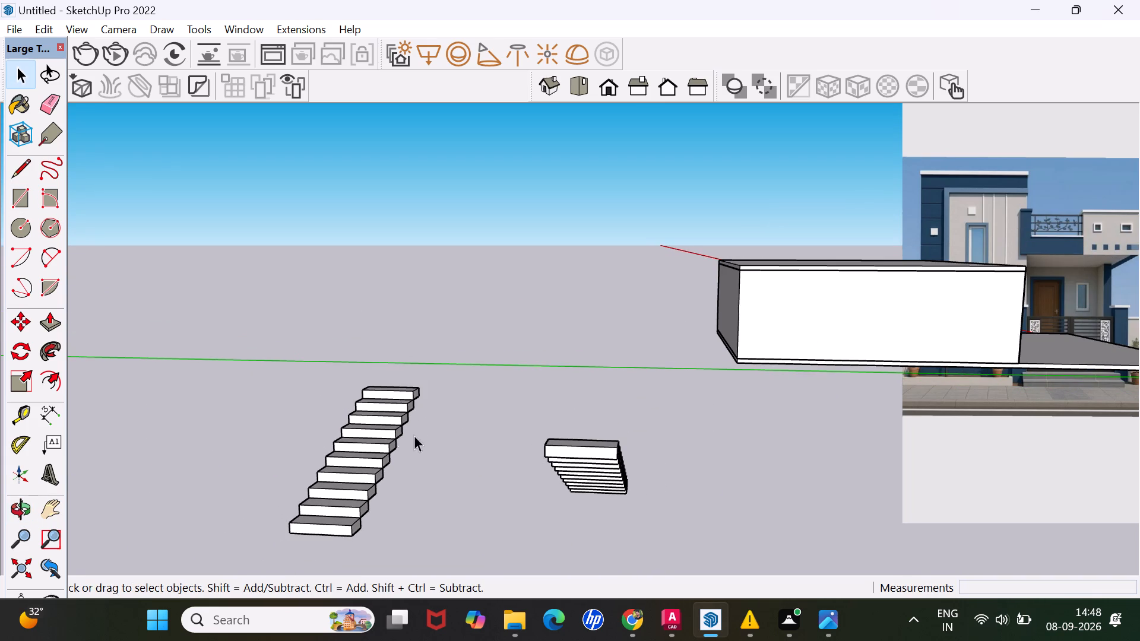
{"action": "middle_click_drag", "start_coordinate": [762, 437], "coordinate": [571, 464]}
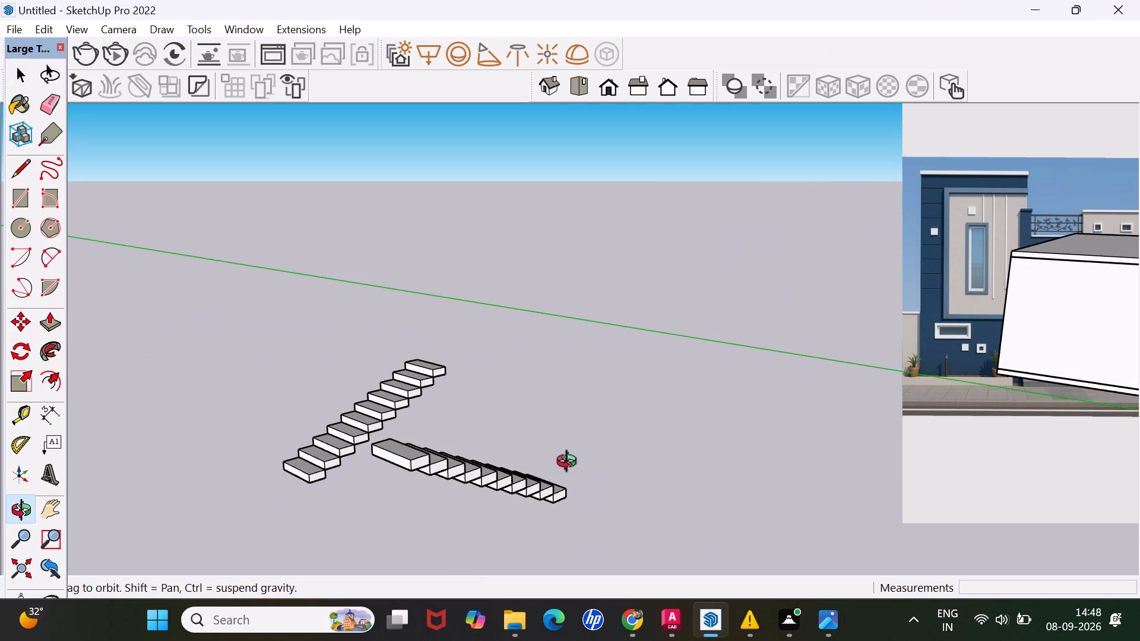
{"action": "middle_click_drag", "start_coordinate": [571, 464], "coordinate": [581, 463]}
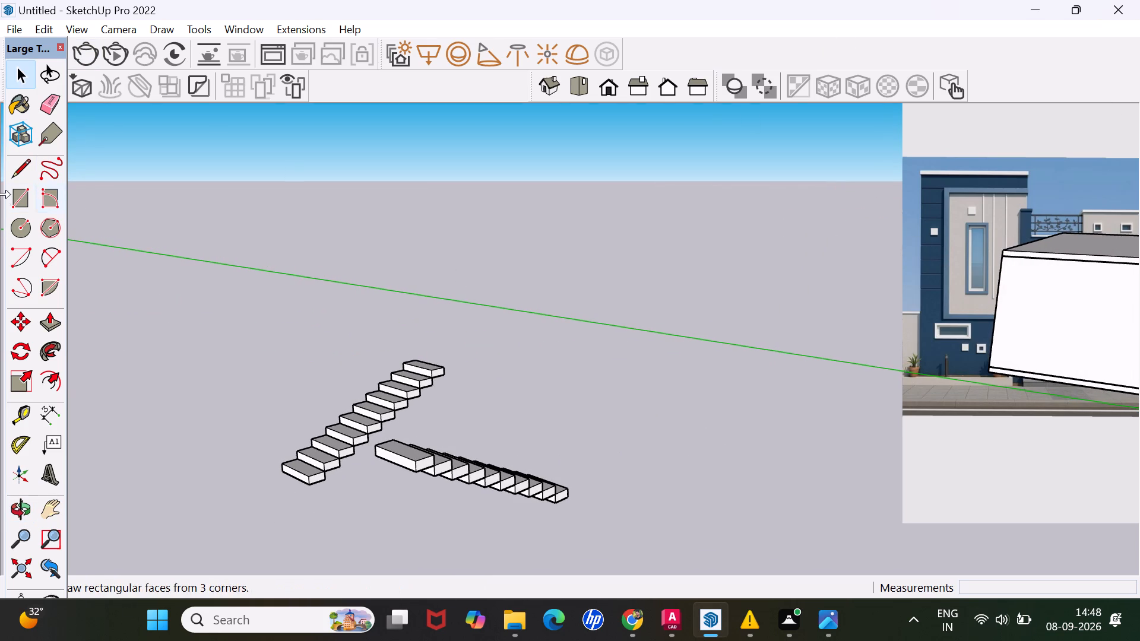
{"action": "left_click", "coordinate": [21, 202]}
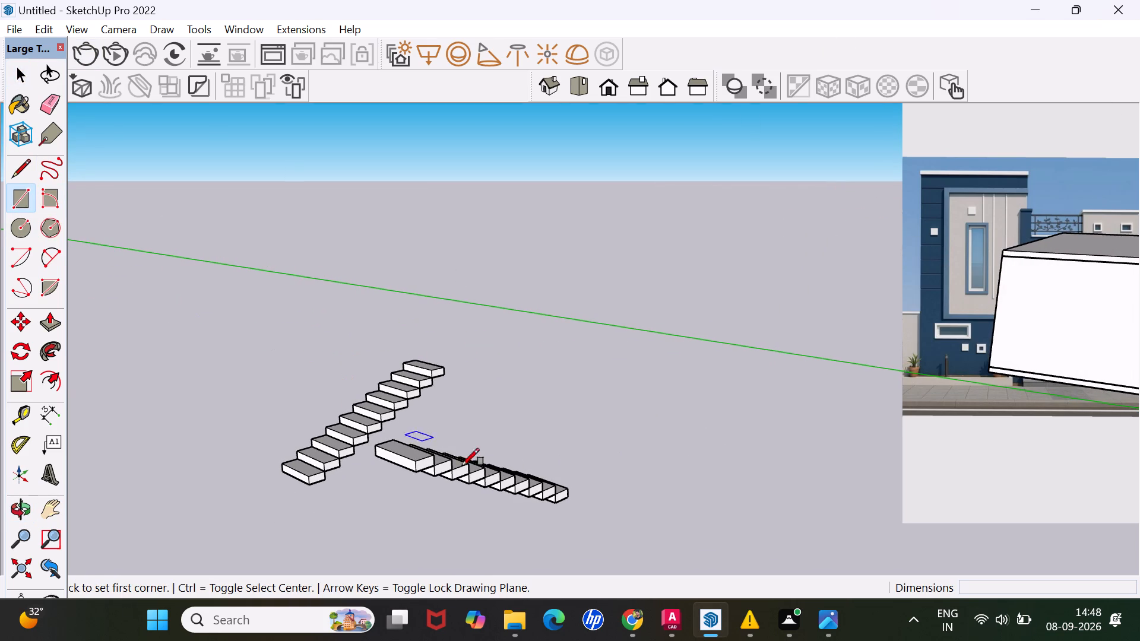
{"action": "scroll", "coordinate": [421, 471], "scroll_direction": "up", "scroll_amount": 3}
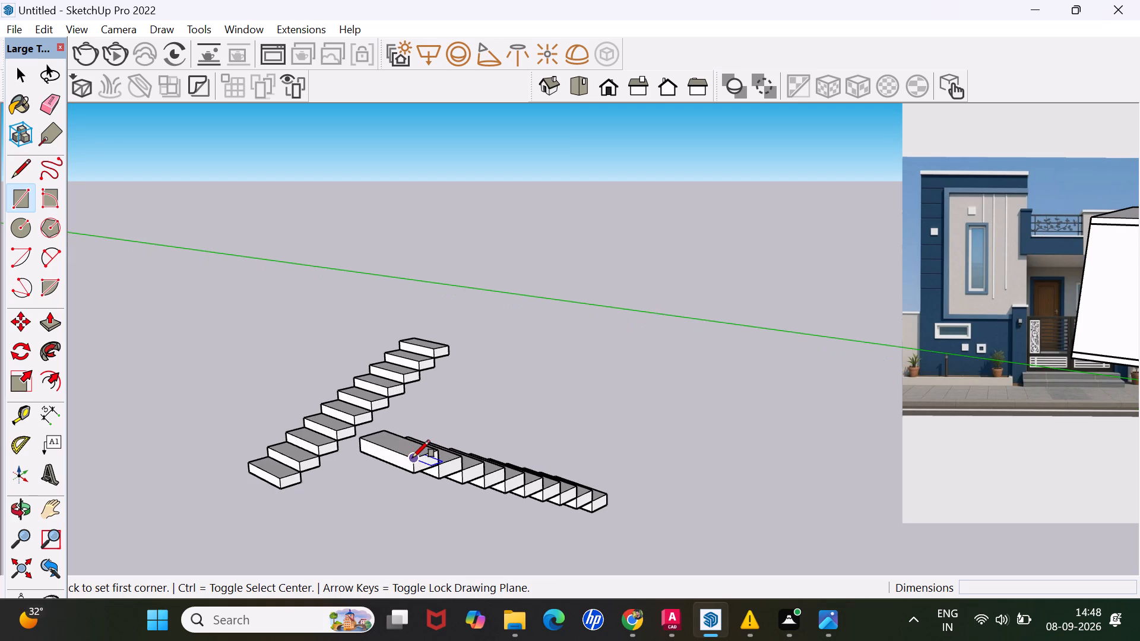
{"action": "left_click", "coordinate": [412, 457]}
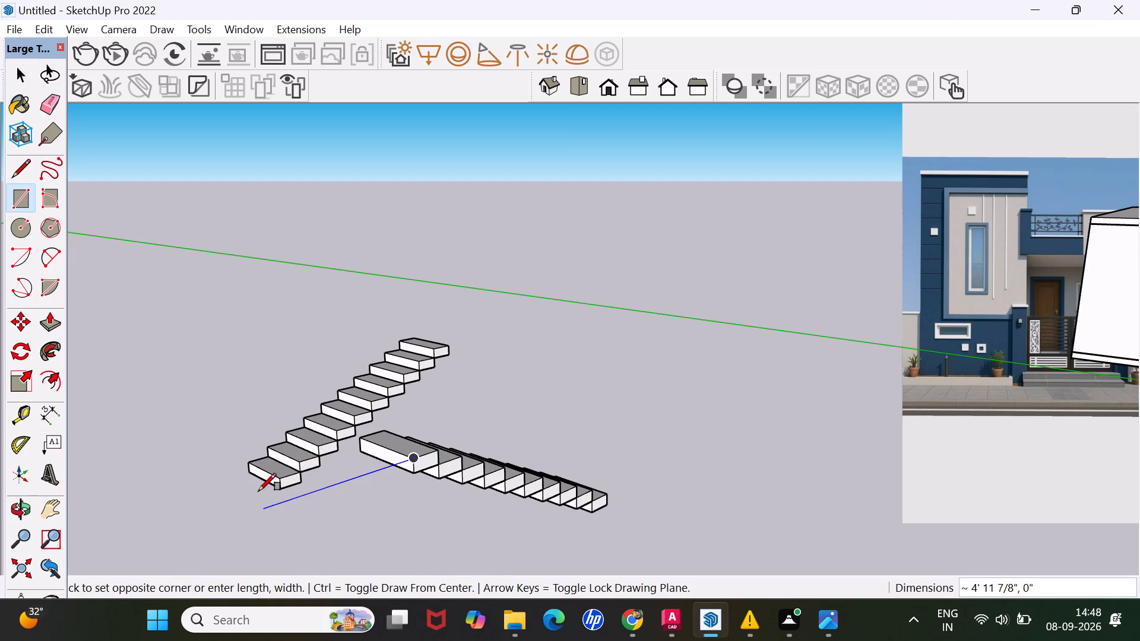
{"action": "scroll", "coordinate": [269, 464], "scroll_direction": "up", "scroll_amount": 2}
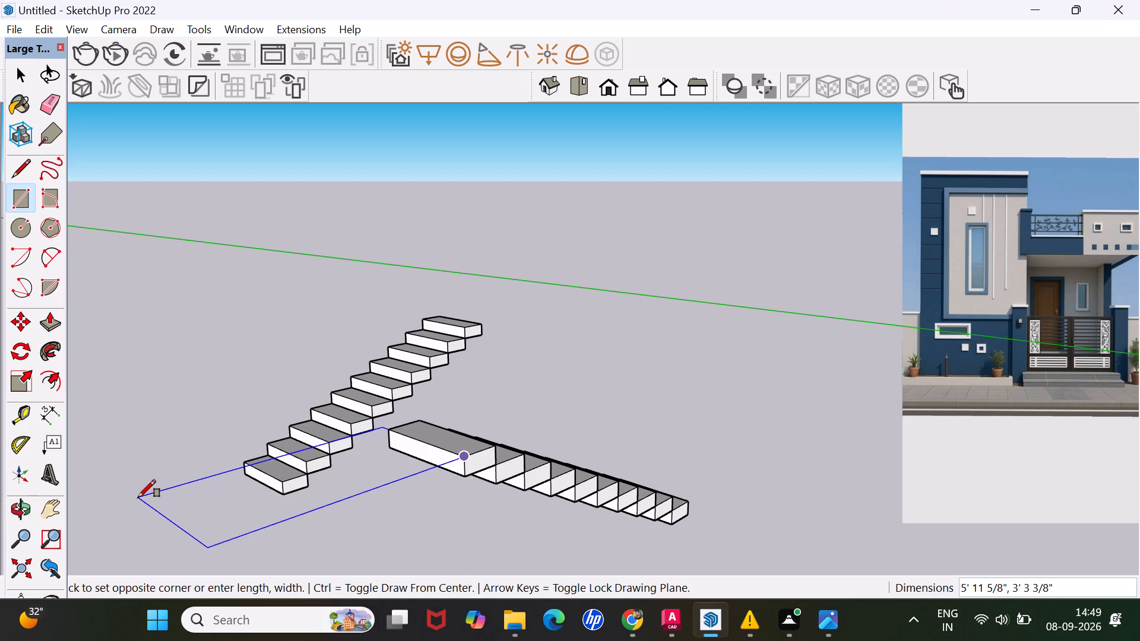
{"action": "key", "text": "3"}
{"action": "key", "text": "apostrophe"}
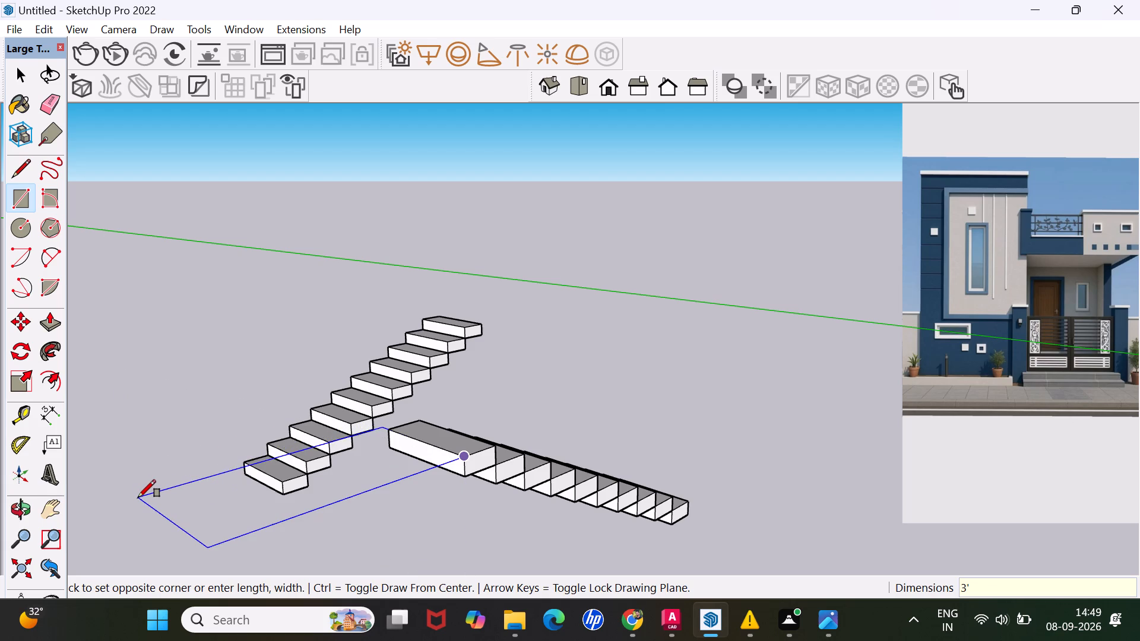
{"action": "key", "text": "comma"}
{"action": "key", "text": "6"}
{"action": "key", "text": "apostrophe"}
{"action": "key", "text": "4"}
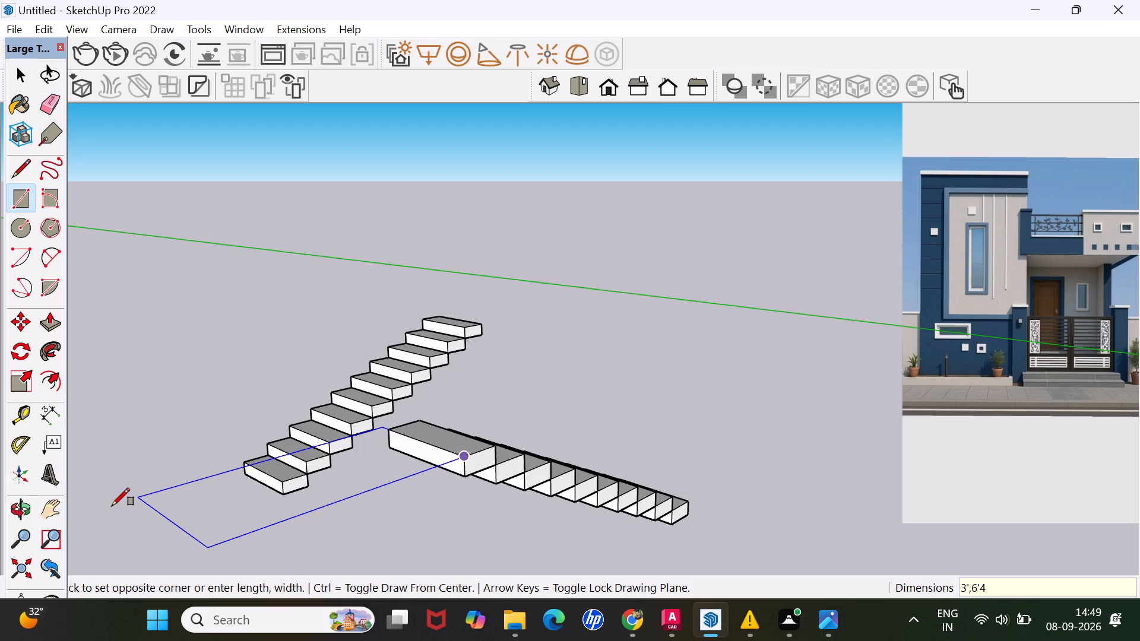
{"action": "key", "text": "Return"}
Push/Pull the landing rectangle up 6" into a solid slab.
{"action": "key", "text": "p"}
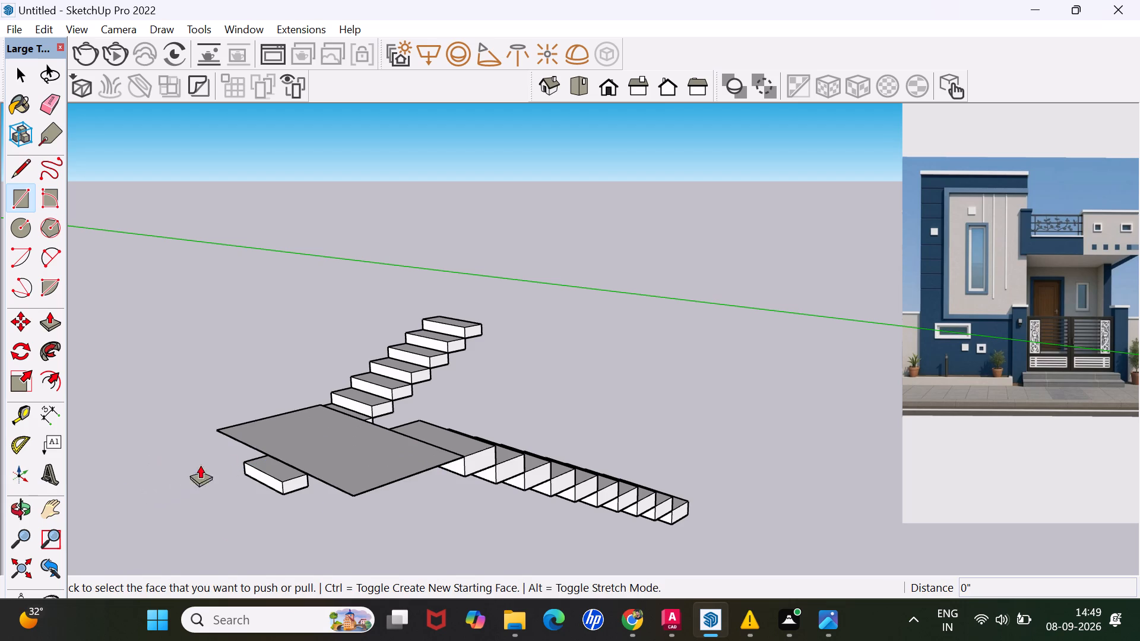
{"action": "left_click", "coordinate": [311, 442]}
{"action": "left_click", "coordinate": [331, 443]}
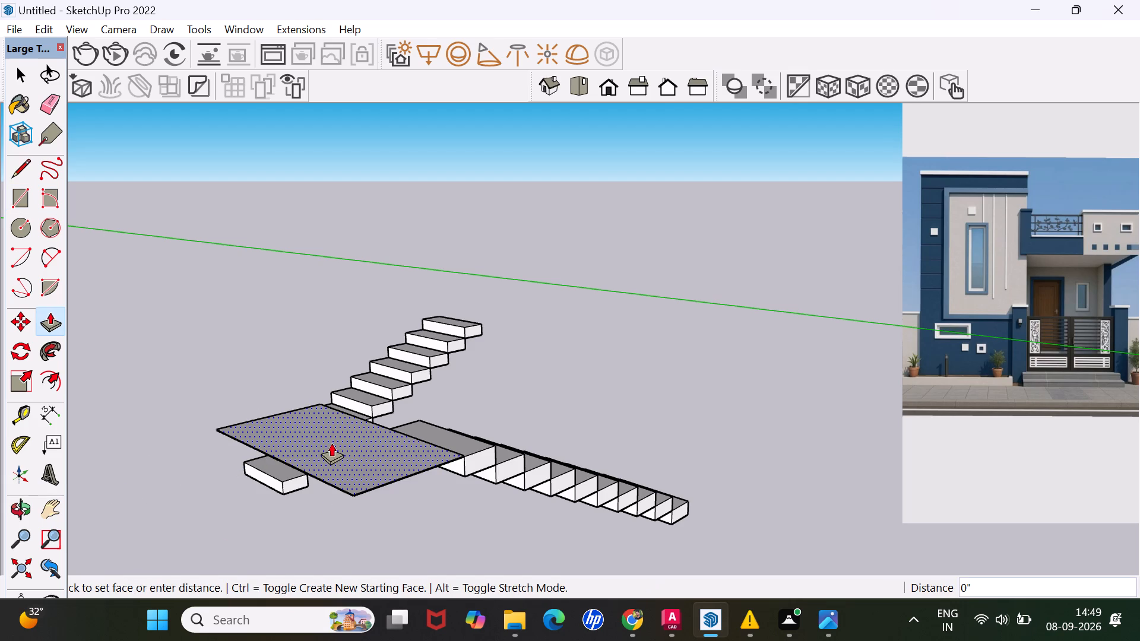
{"action": "key", "text": "ctrl+z"}
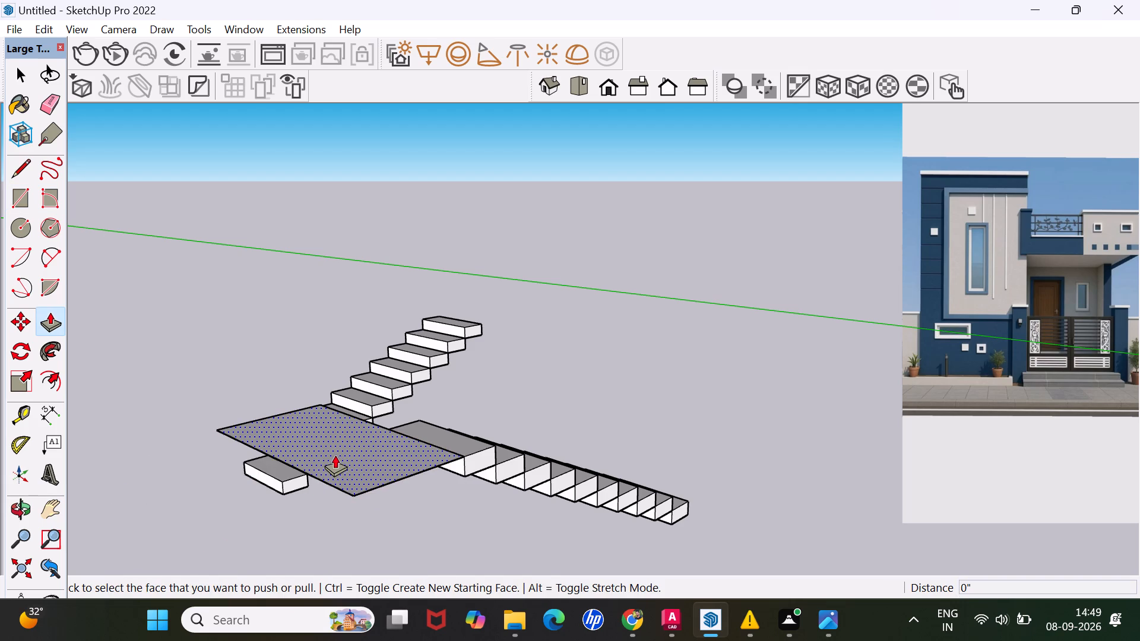
{"action": "left_click", "coordinate": [335, 444]}
{"action": "key", "text": "6"}
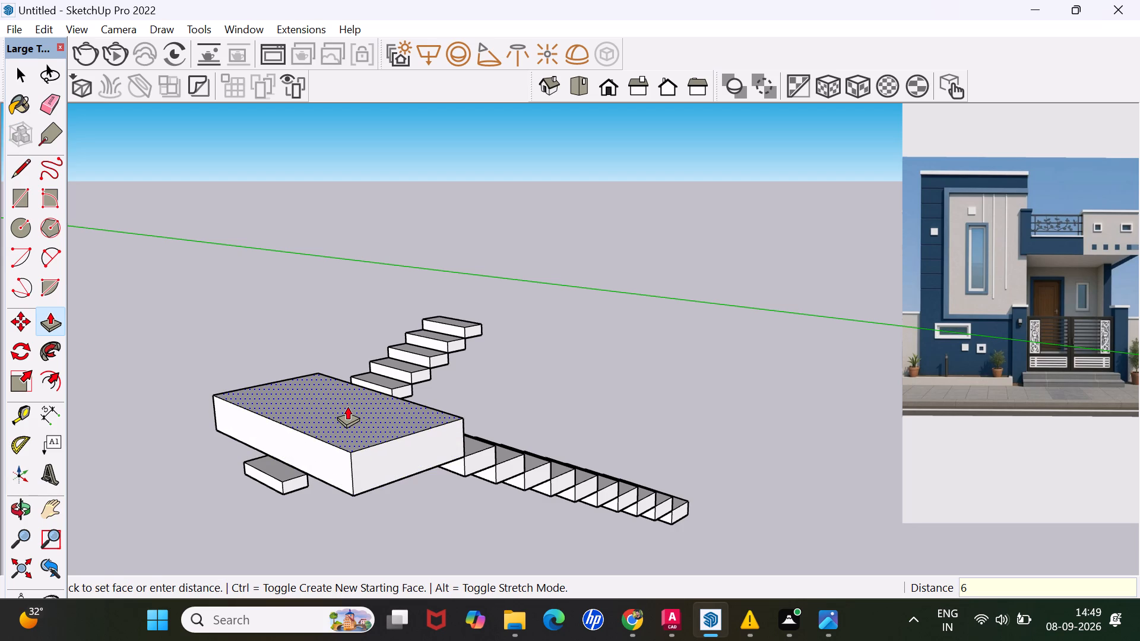
{"action": "key", "text": "Return"}
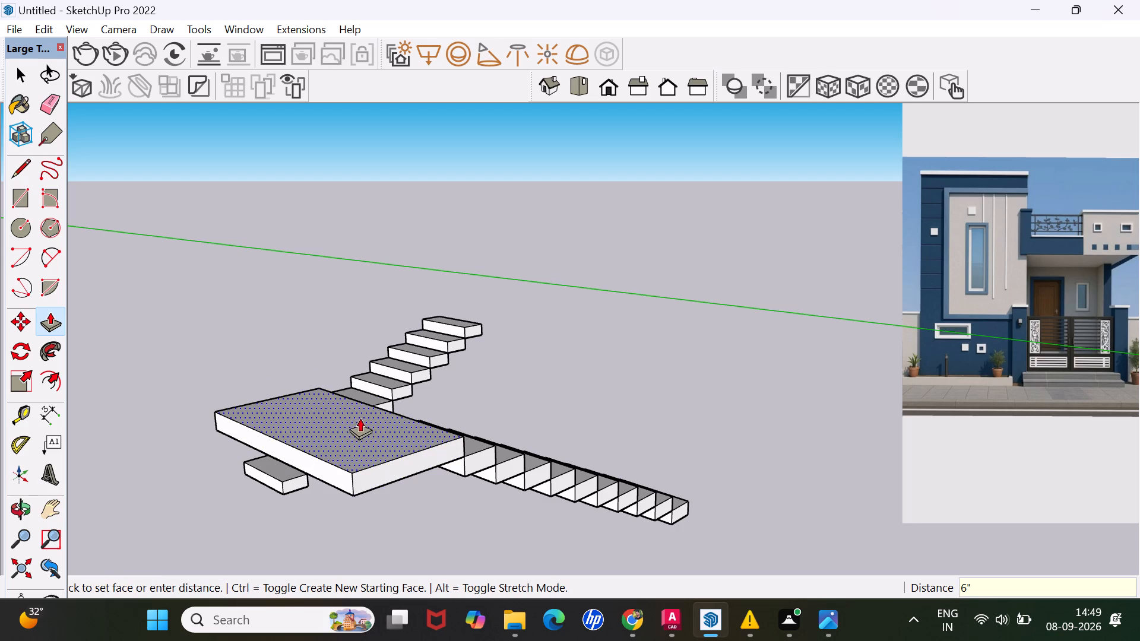
Select the whole landing slab and make it a component with the default settings.
{"action": "middle_click_drag", "start_coordinate": [373, 417], "coordinate": [699, 418]}
{"action": "scroll", "coordinate": [602, 385], "scroll_direction": "down", "scroll_amount": 1}
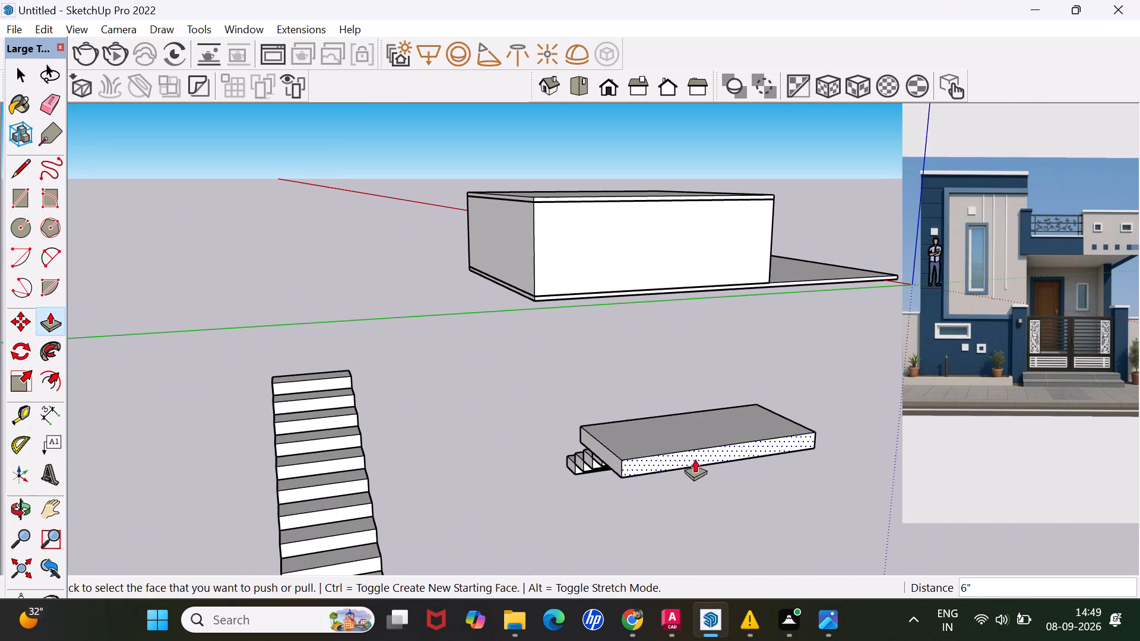
{"action": "key", "text": "space"}
{"action": "triple_click", "coordinate": [668, 461]}
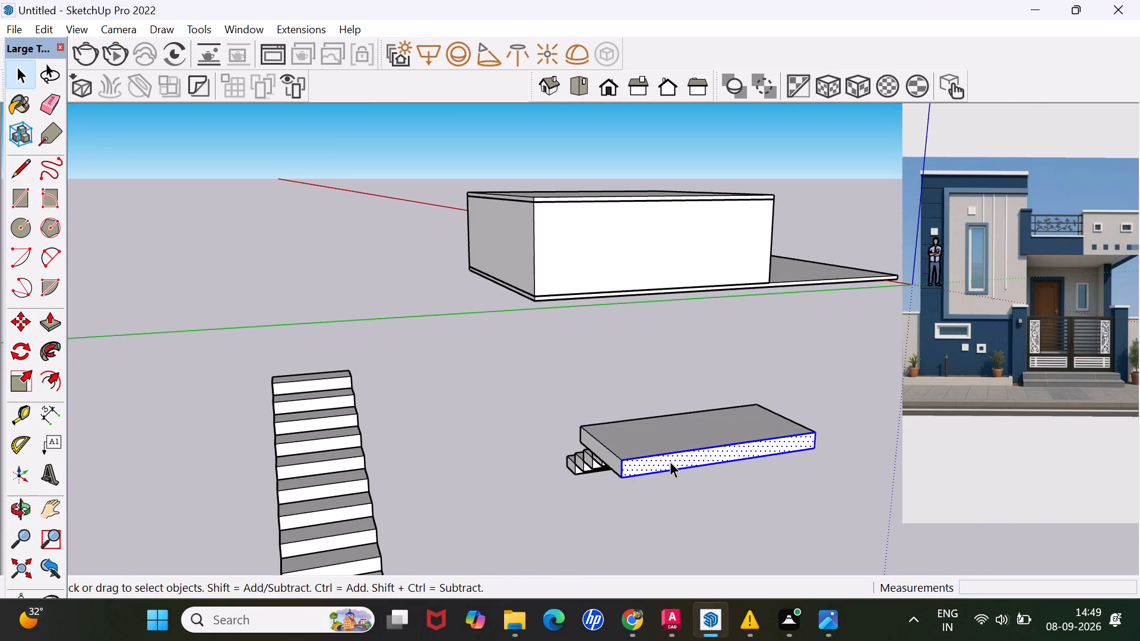
{"action": "left_click", "coordinate": [669, 461]}
{"action": "right_click", "coordinate": [670, 464]}
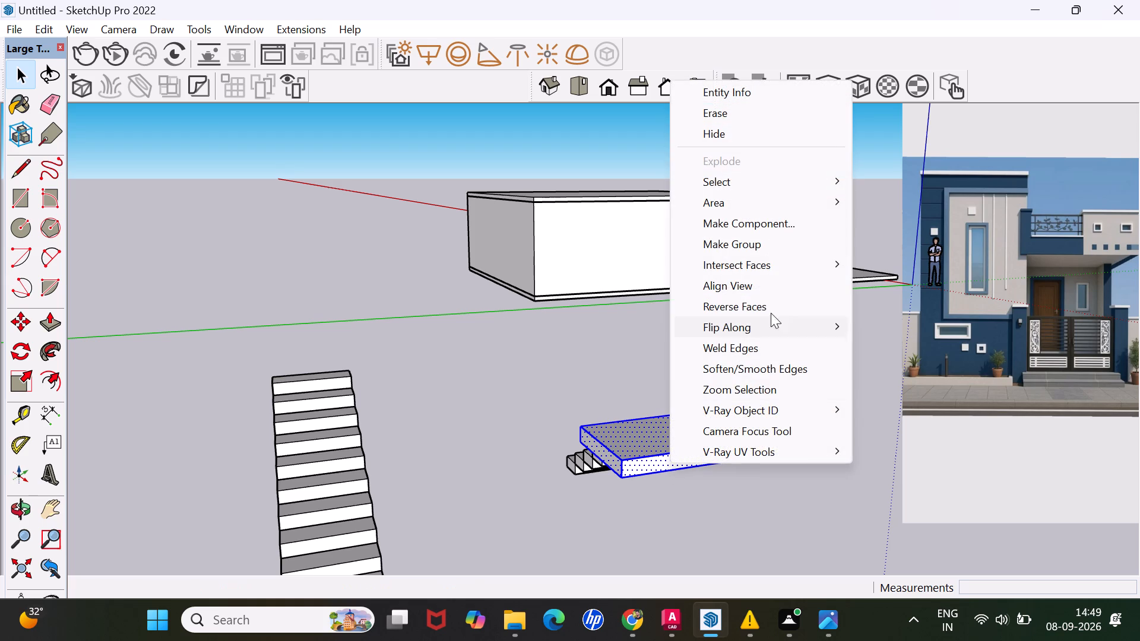
{"action": "left_click", "coordinate": [774, 227]}
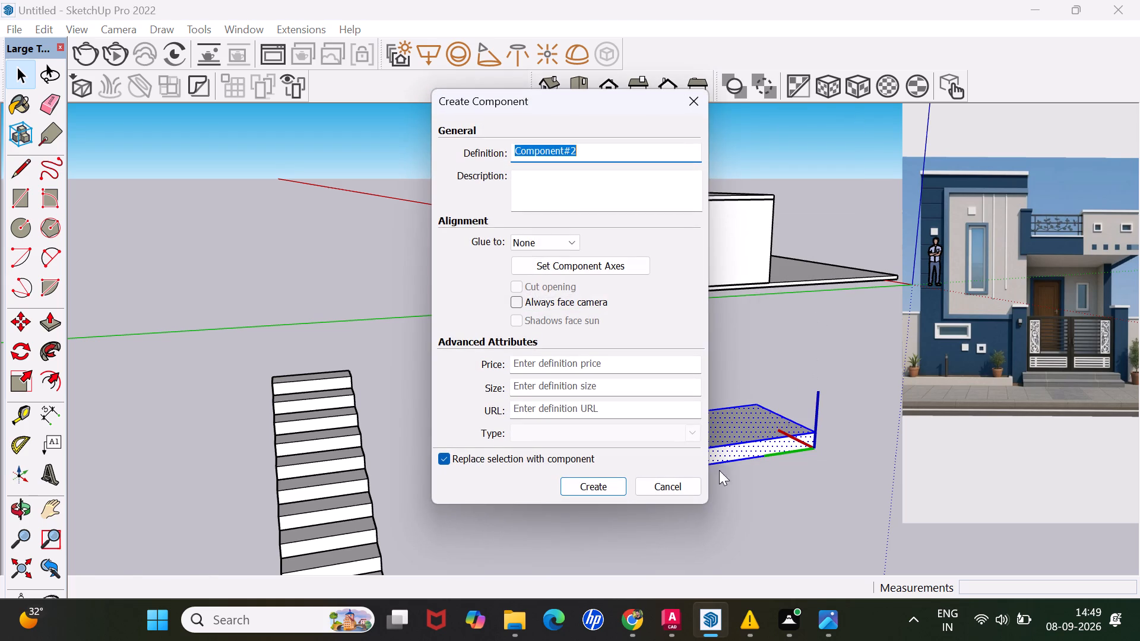
{"action": "left_click", "coordinate": [621, 489]}
Move the separate flight of steps by its bottom step's lower corner onto the landing slab's top back corner.
{"action": "scroll", "coordinate": [598, 444], "scroll_direction": "down", "scroll_amount": 7}
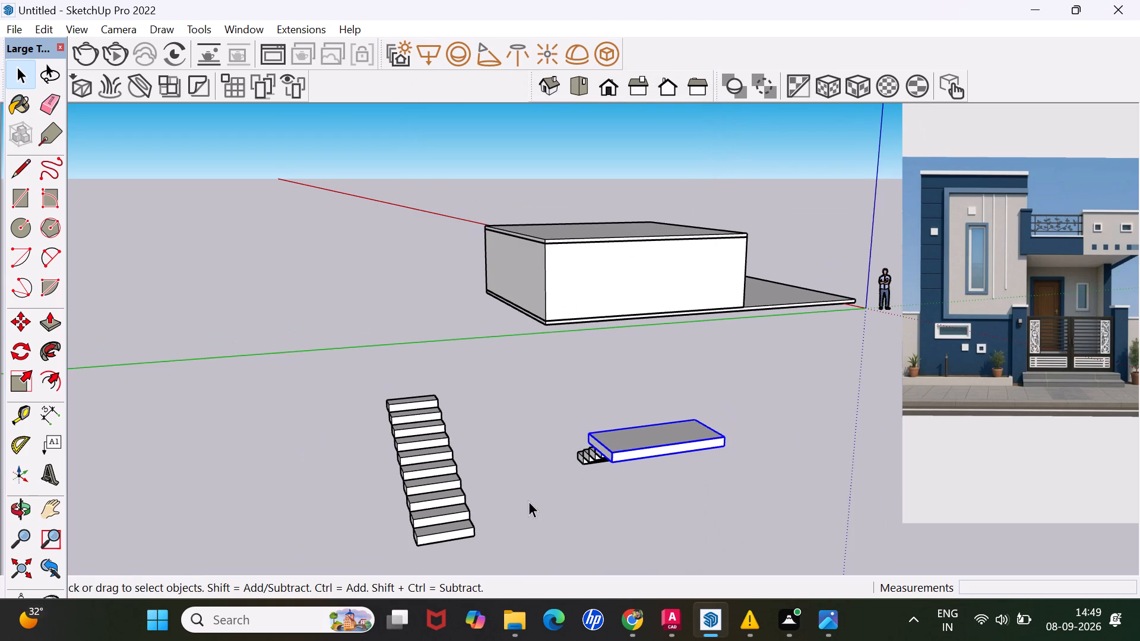
{"action": "scroll", "coordinate": [531, 489], "scroll_direction": "down", "scroll_amount": 3}
{"action": "key", "text": "space"}
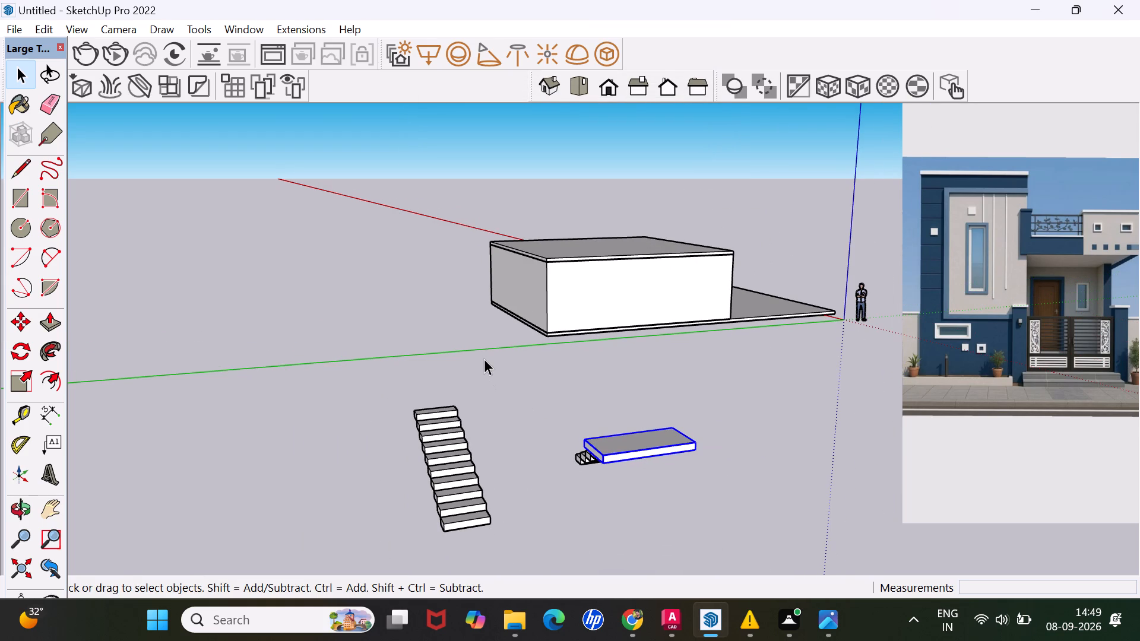
{"action": "left_click_drag", "start_coordinate": [484, 358], "coordinate": [417, 548]}
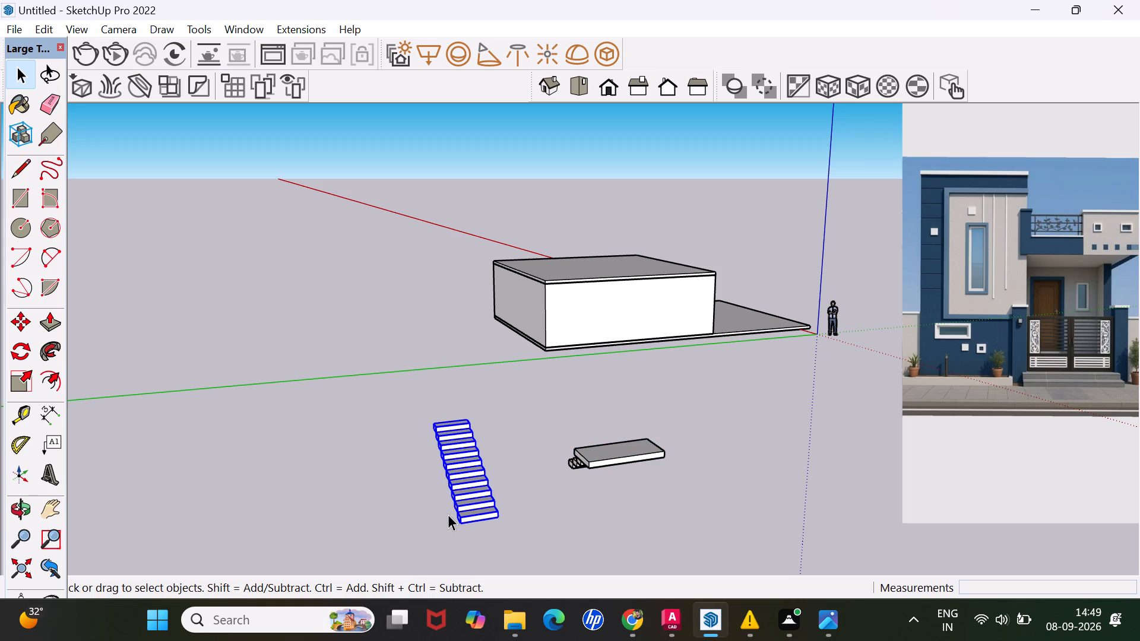
{"action": "key", "text": "m"}
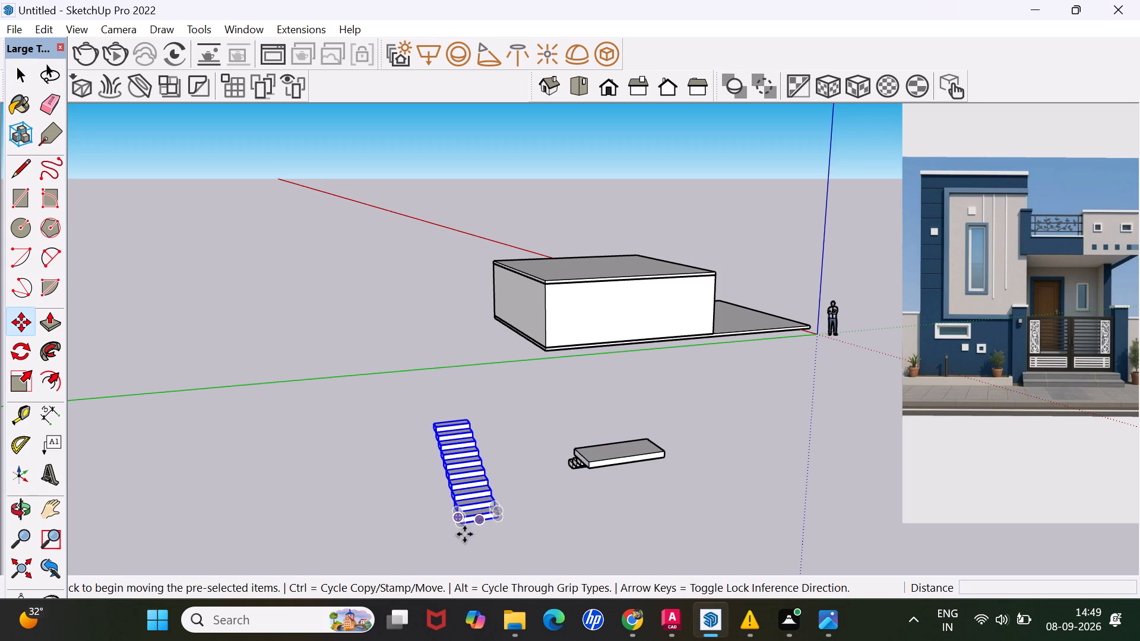
{"action": "scroll", "coordinate": [463, 527], "scroll_direction": "up", "scroll_amount": 10}
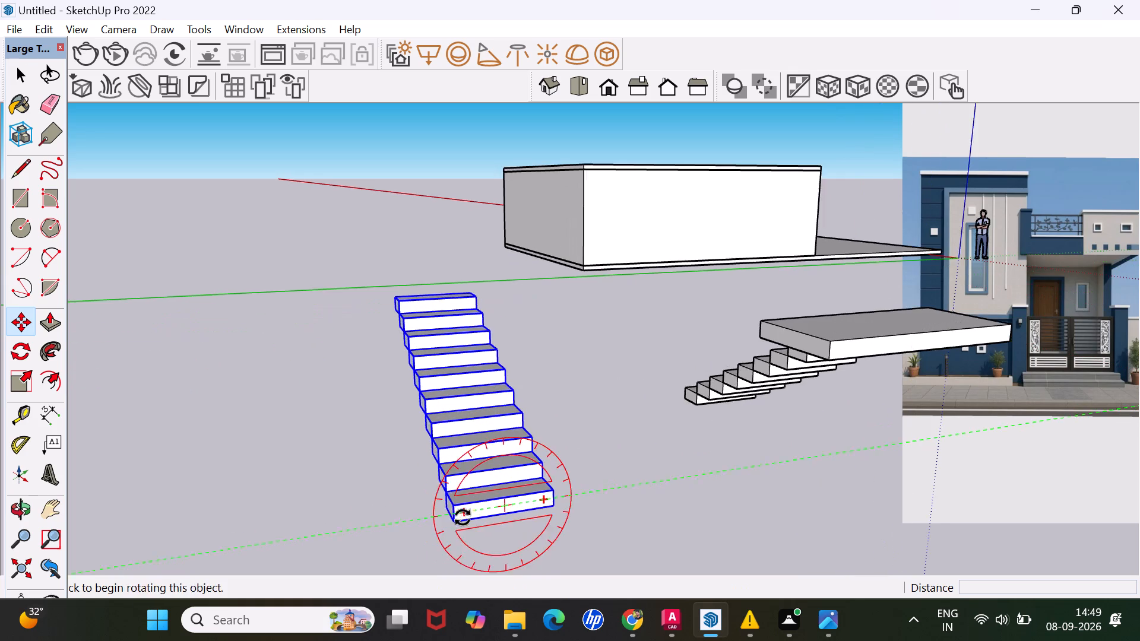
{"action": "scroll", "coordinate": [470, 528], "scroll_direction": "up", "scroll_amount": 8}
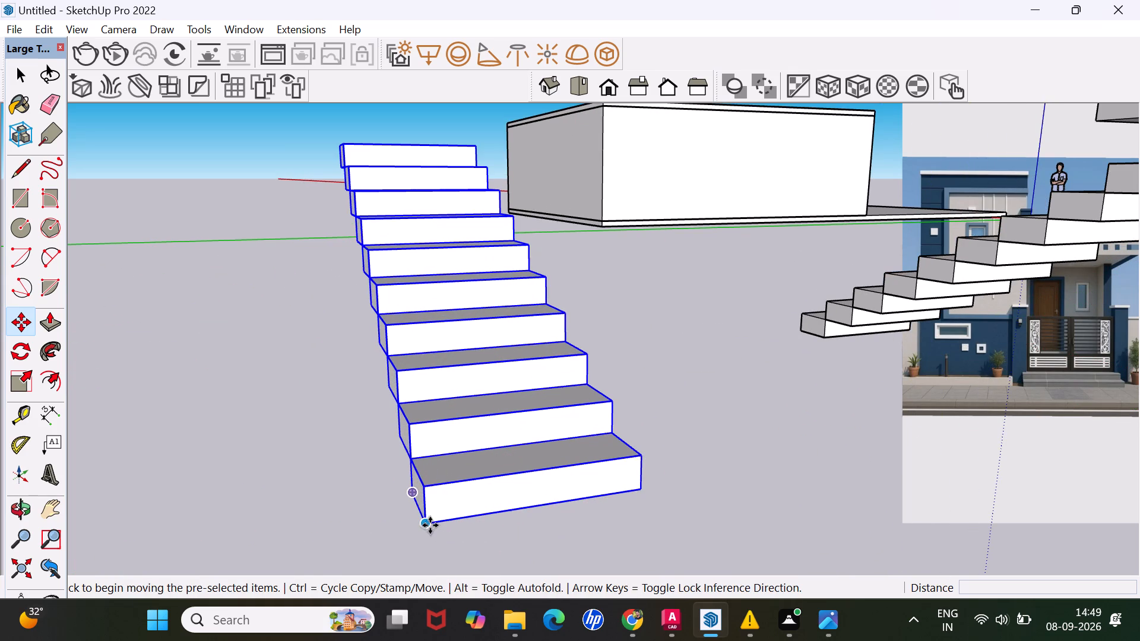
{"action": "left_click", "coordinate": [430, 525]}
{"action": "scroll", "coordinate": [642, 368], "scroll_direction": "down", "scroll_amount": 14}
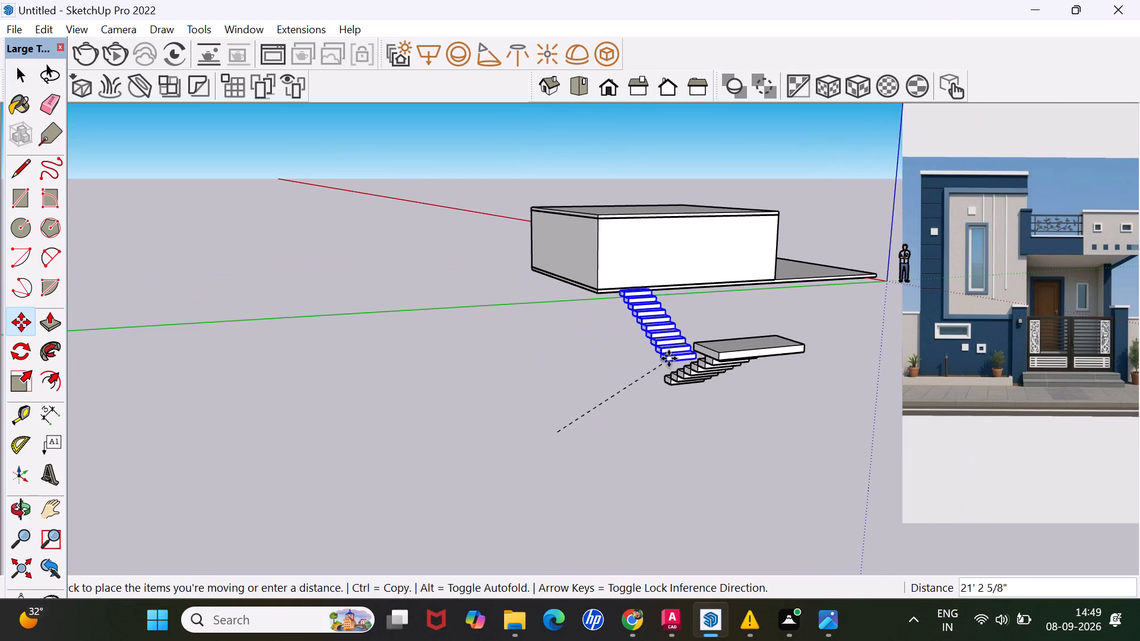
{"action": "scroll", "coordinate": [685, 341], "scroll_direction": "up", "scroll_amount": 7}
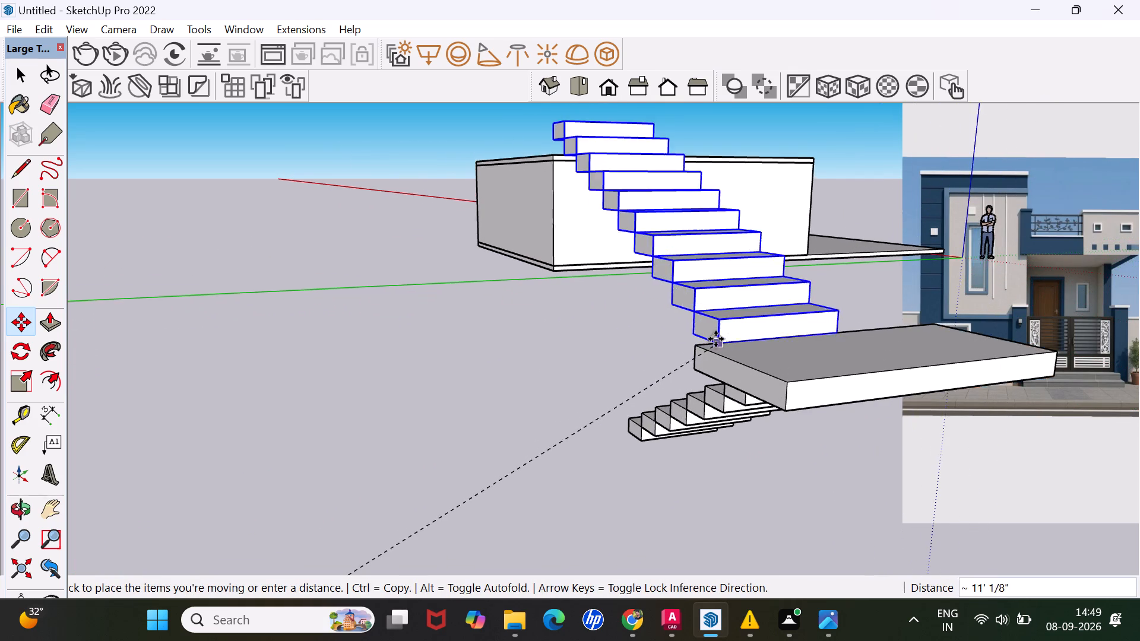
{"action": "scroll", "coordinate": [715, 339], "scroll_direction": "up", "scroll_amount": 4}
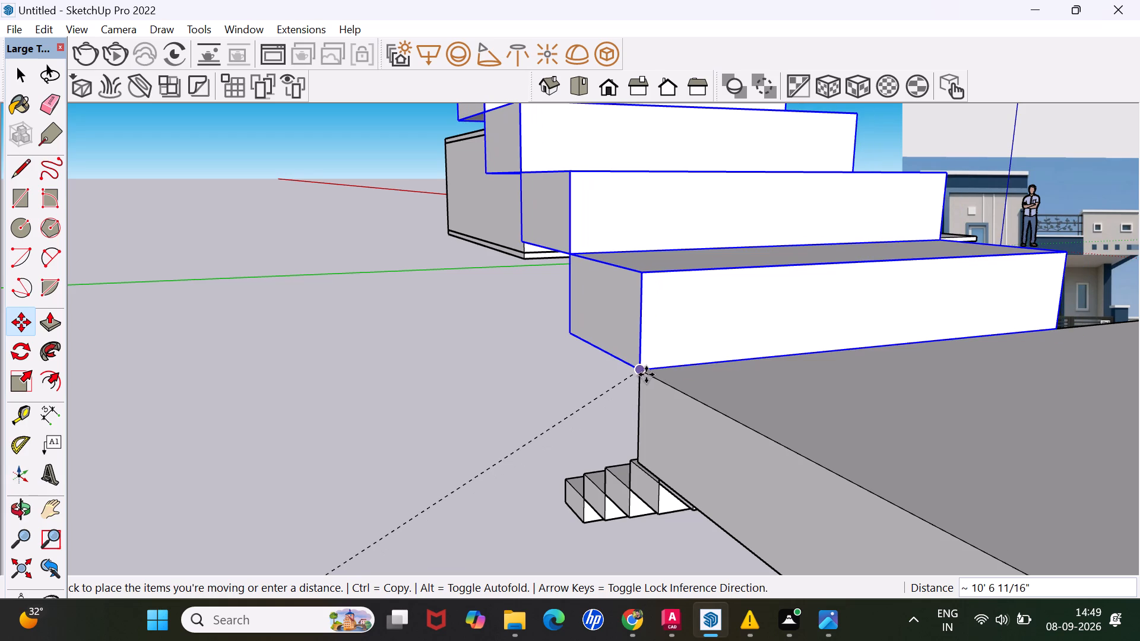
{"action": "left_click", "coordinate": [647, 374]}
{"action": "scroll", "coordinate": [626, 392], "scroll_direction": "down", "scroll_amount": 14}
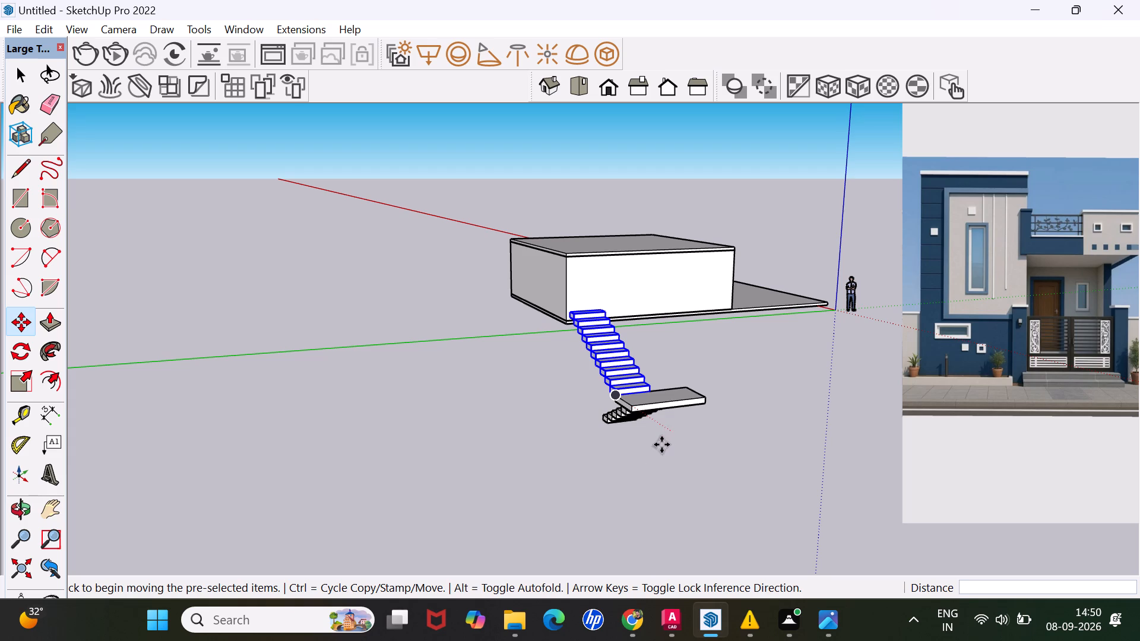
{"action": "key", "text": "n"}
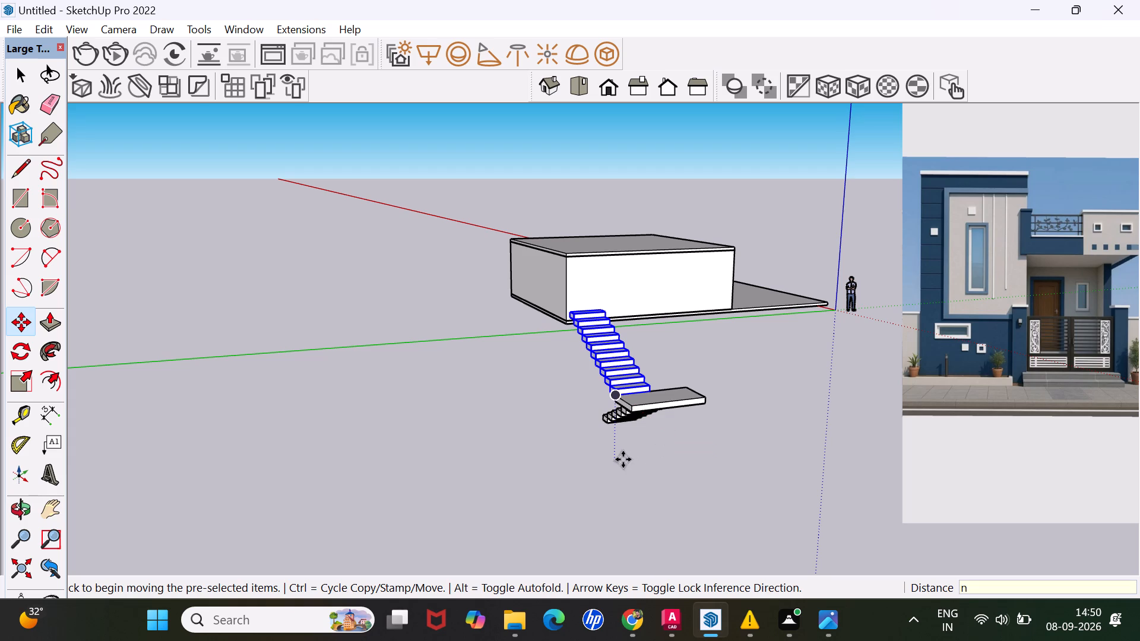
{"action": "key", "text": "space"}
{"action": "left_click", "coordinate": [617, 461]}
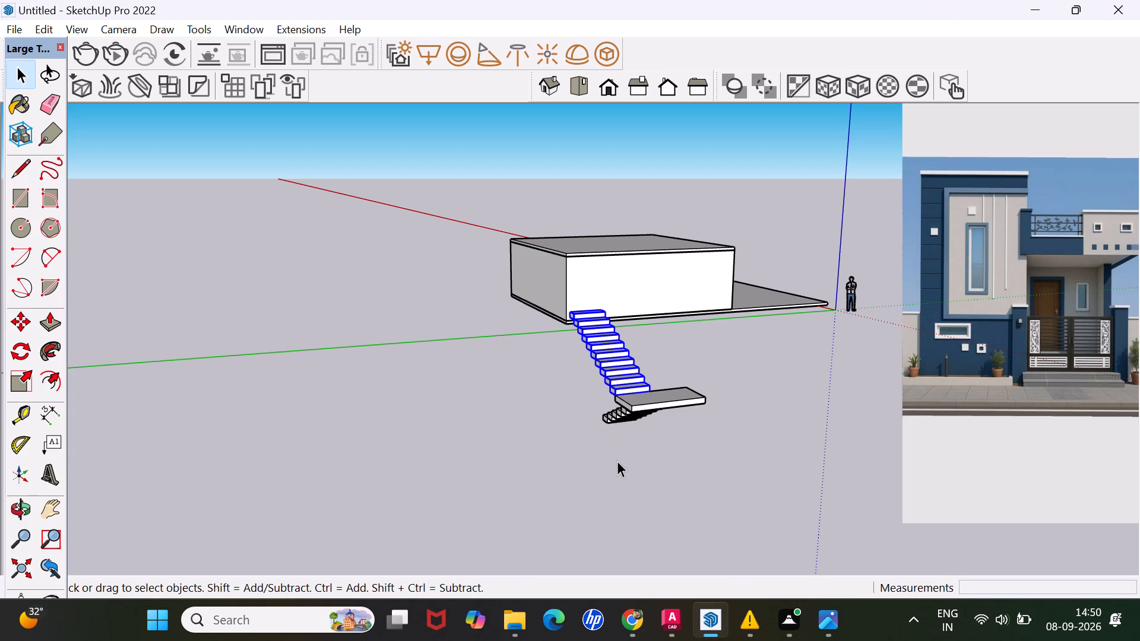
Examine the assembled two-flight staircase and its landing from the side and at eye level.
{"action": "middle_click_drag", "start_coordinate": [682, 441], "coordinate": [634, 467]}
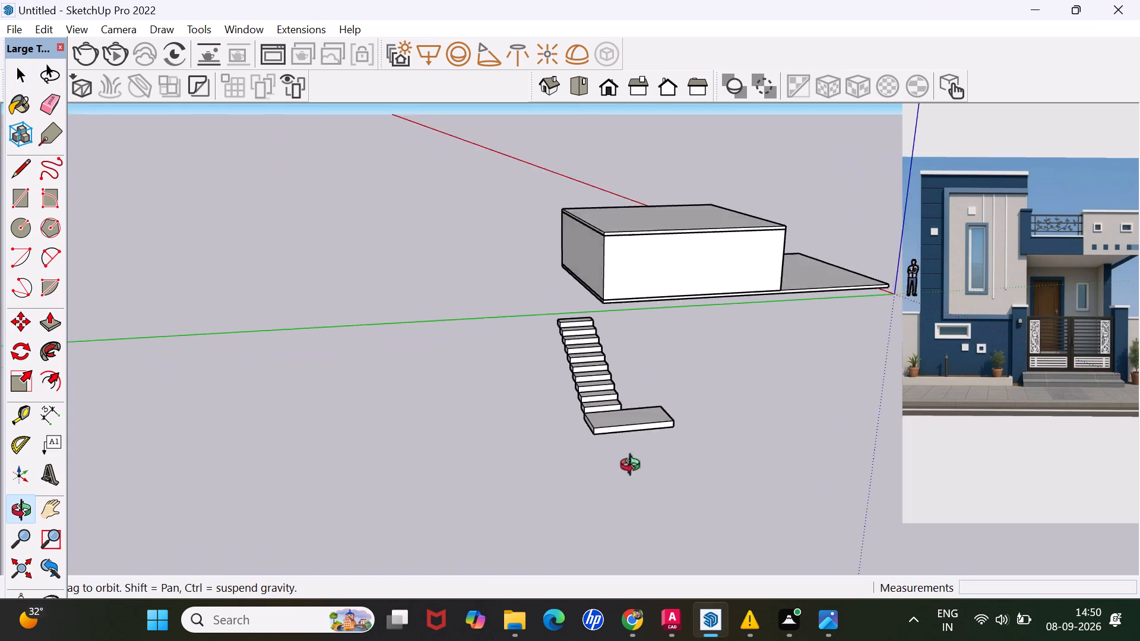
{"action": "middle_click_drag", "start_coordinate": [634, 467], "coordinate": [300, 462]}
{"action": "middle_click", "coordinate": [255, 436]}
{"action": "middle_click", "coordinate": [241, 421]}
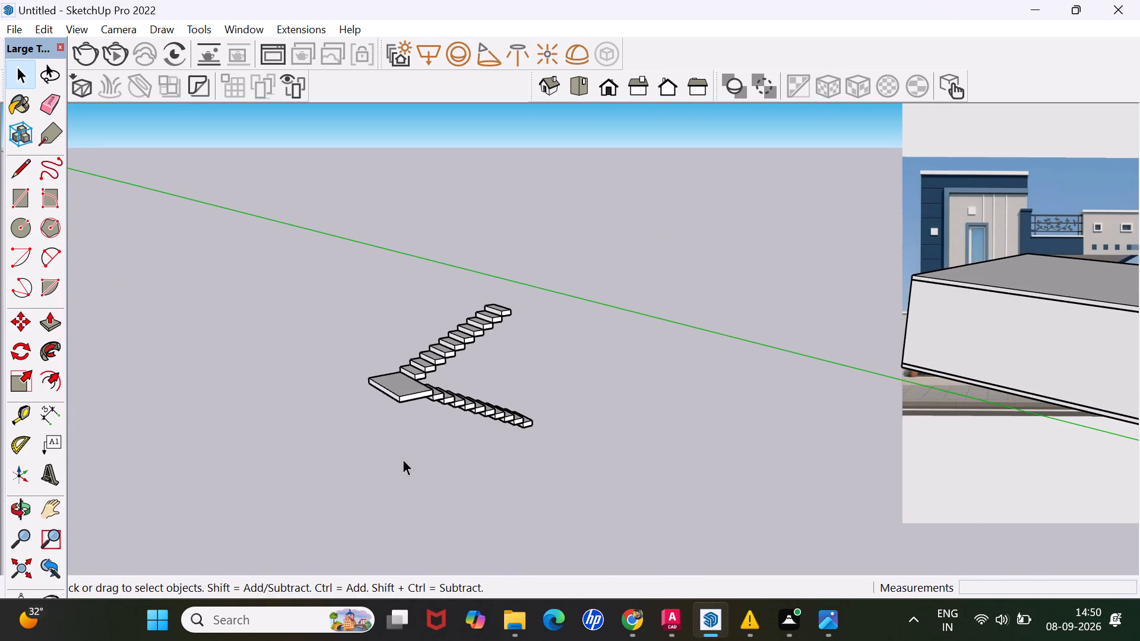
{"action": "middle_click_drag", "start_coordinate": [403, 459], "coordinate": [322, 375]}
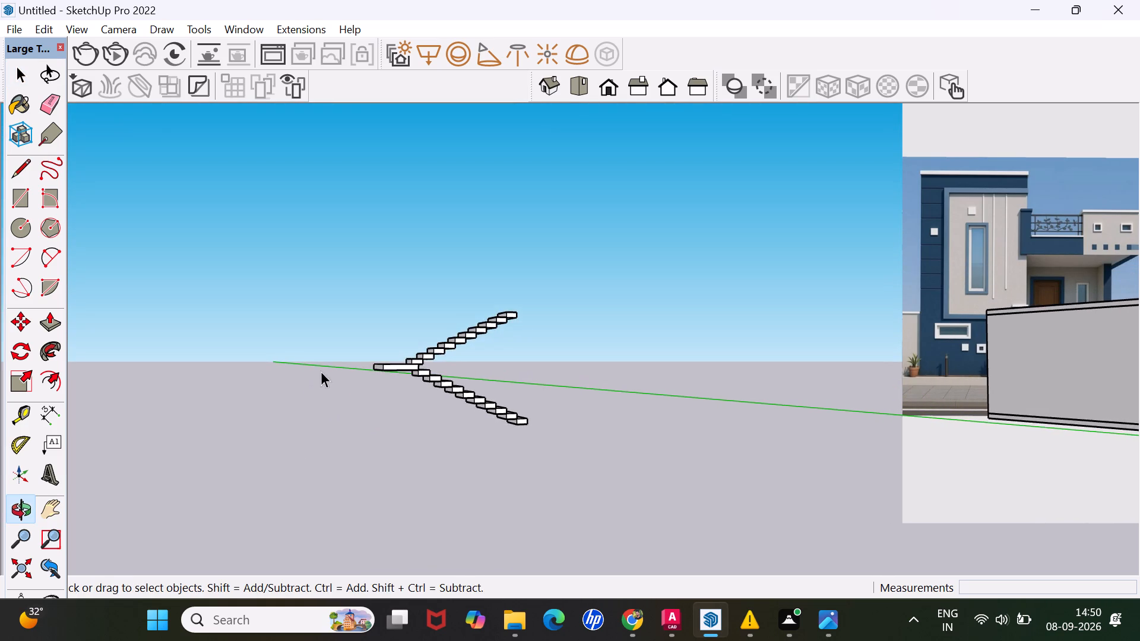
{"action": "scroll", "coordinate": [426, 345], "scroll_direction": "down", "scroll_amount": 5}
{"action": "scroll", "coordinate": [369, 372], "scroll_direction": "down", "scroll_amount": 9}
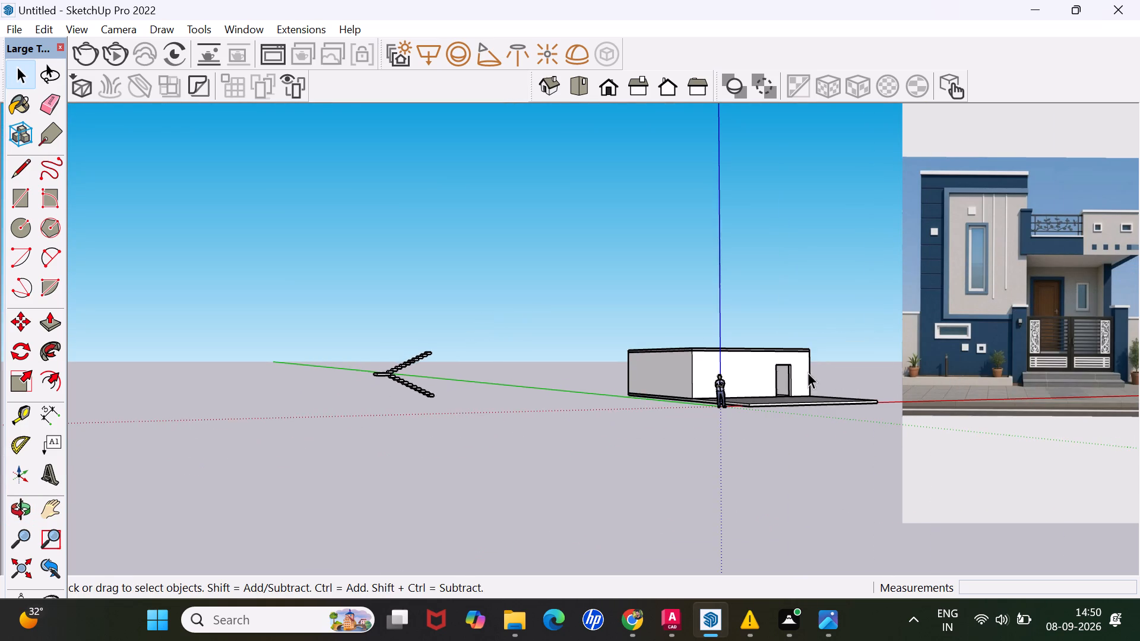
Place guides on the wall with the door opening, 6" in from its far corner edge and 5' above its base.
{"action": "scroll", "coordinate": [741, 361], "scroll_direction": "up", "scroll_amount": 10}
{"action": "scroll", "coordinate": [693, 369], "scroll_direction": "up", "scroll_amount": 4}
{"action": "middle_click_drag", "start_coordinate": [660, 425], "coordinate": [603, 429]}
{"action": "scroll", "coordinate": [596, 424], "scroll_direction": "down", "scroll_amount": 3}
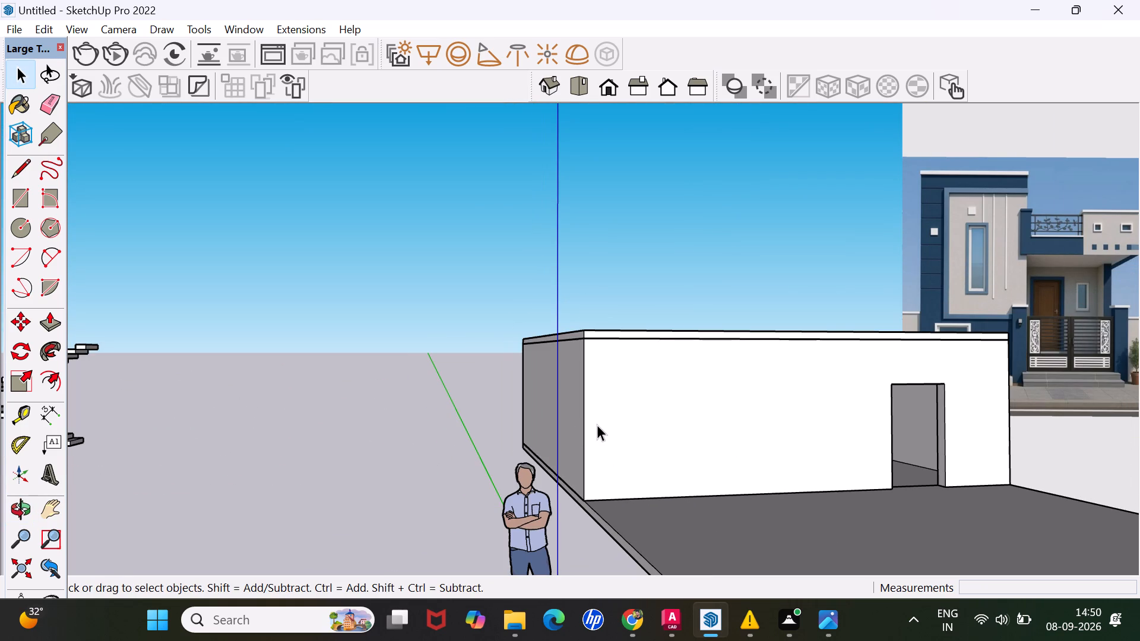
{"action": "key", "text": "t"}
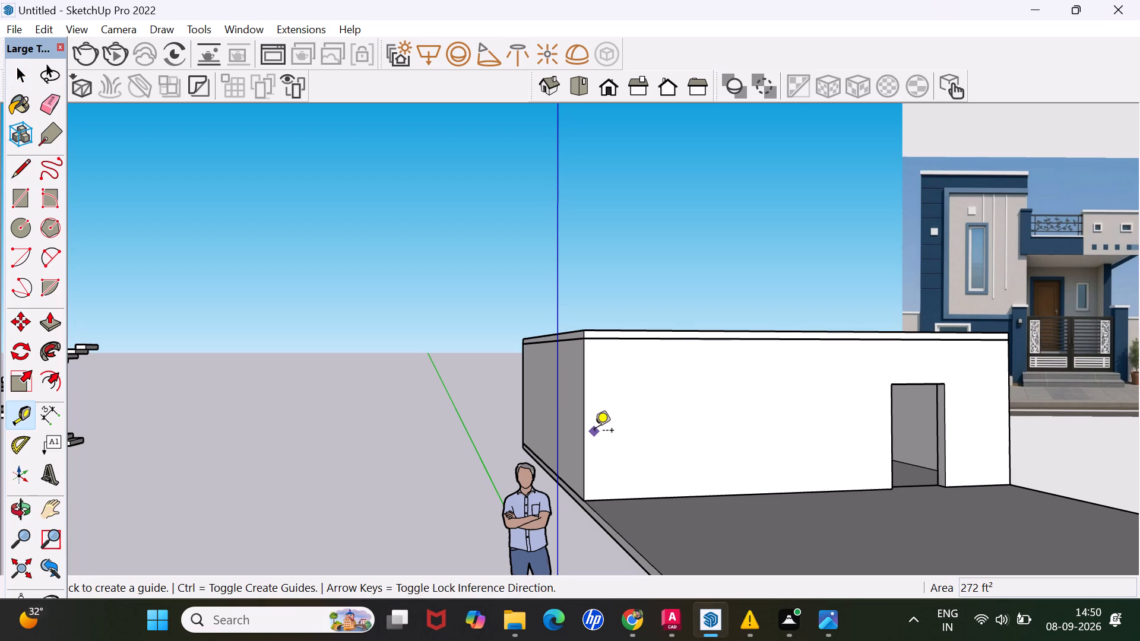
{"action": "key", "text": "Return"}
{"action": "left_click", "coordinate": [583, 388]}
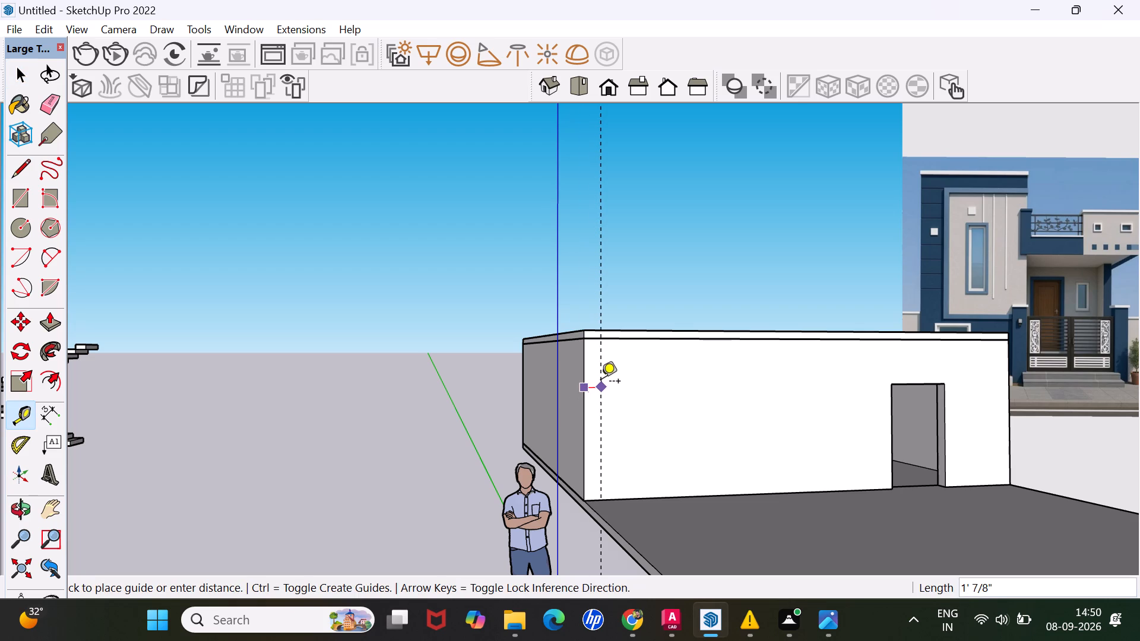
{"action": "key", "text": "6"}
{"action": "key", "text": "Return"}
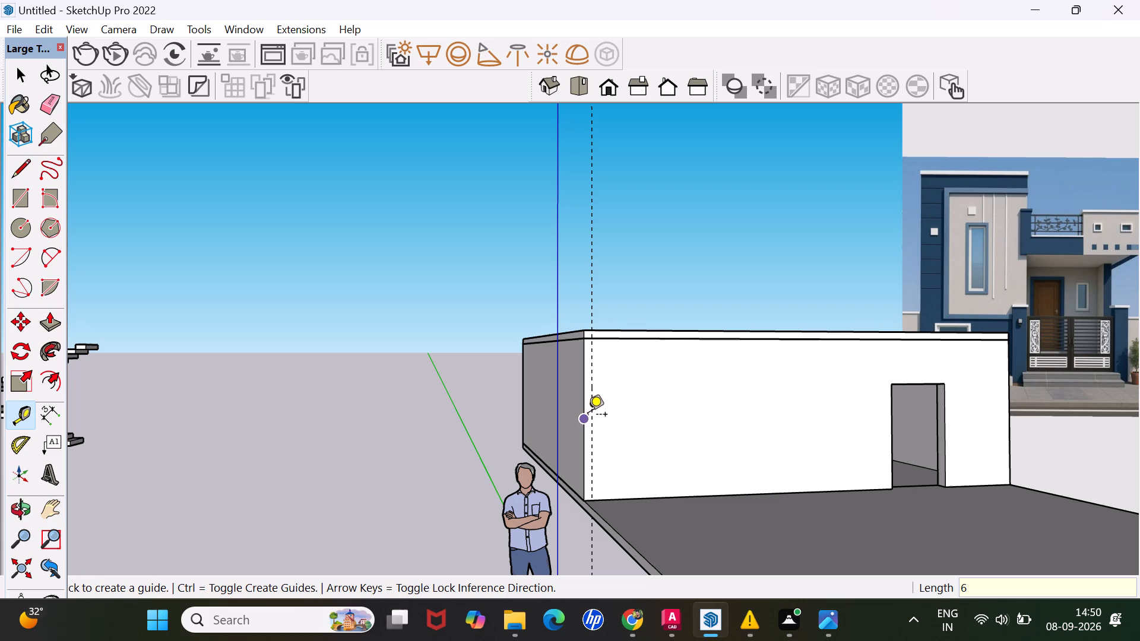
{"action": "left_click", "coordinate": [659, 497]}
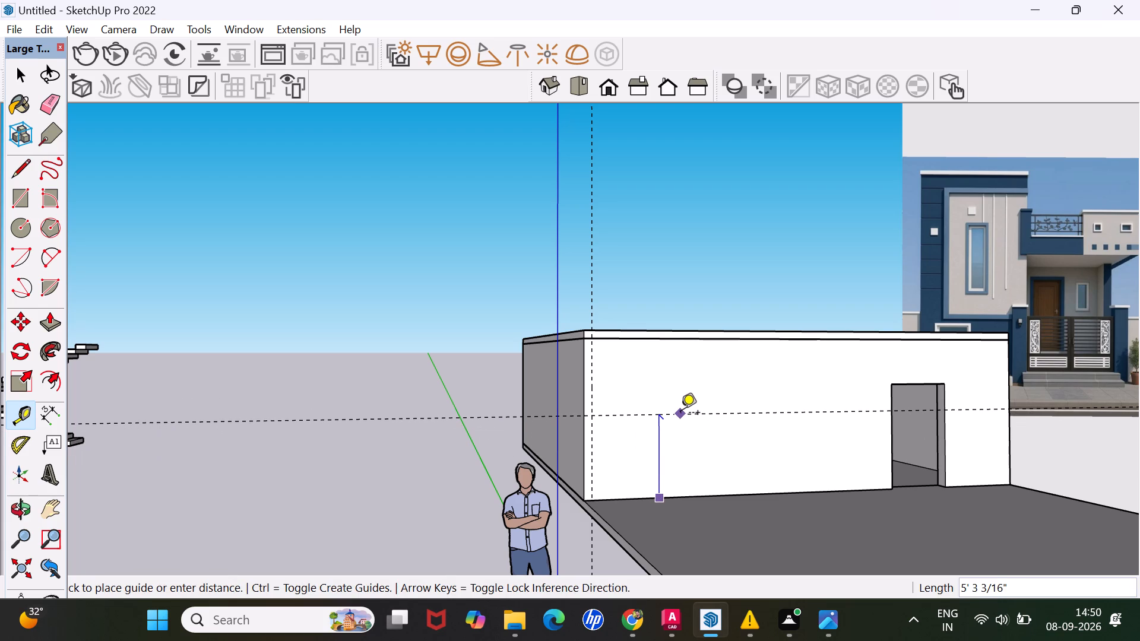
{"action": "key", "text": "5"}
{"action": "key", "text": "apostrophe"}
{"action": "key", "text": "Return"}
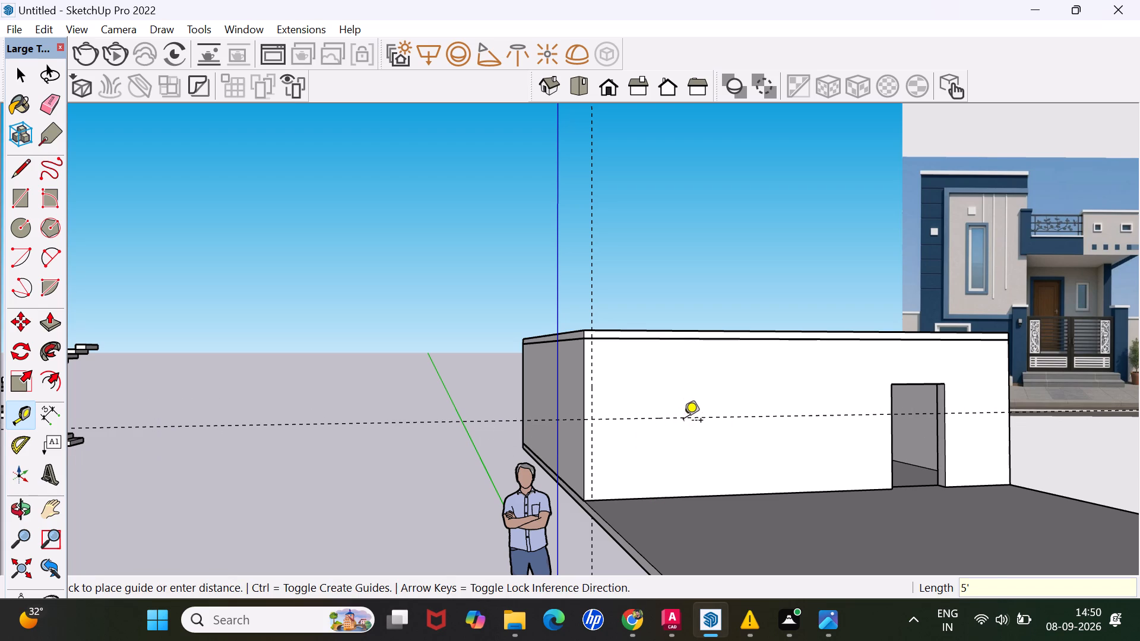
Select both flights and the landing, and move them by the landing's bottom outer corner to the guides' crossing on the door wall.
{"action": "scroll", "coordinate": [676, 415], "scroll_direction": "down", "scroll_amount": 10}
{"action": "scroll", "coordinate": [319, 406], "scroll_direction": "up", "scroll_amount": 4}
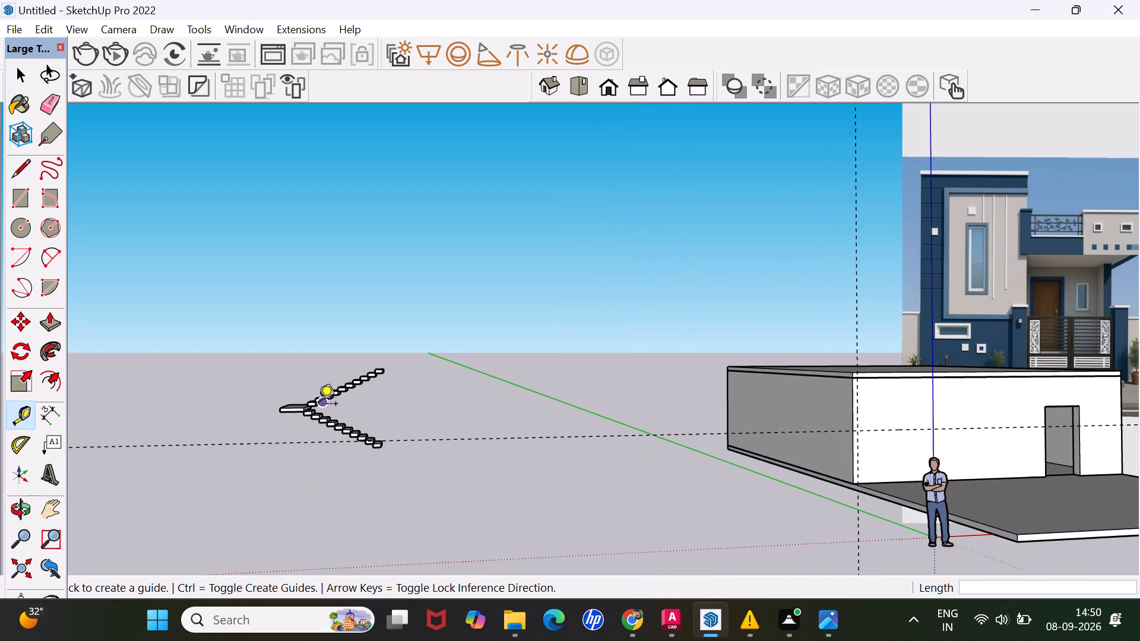
{"action": "scroll", "coordinate": [306, 383], "scroll_direction": "up", "scroll_amount": 4}
{"action": "middle_click_drag", "start_coordinate": [346, 407], "coordinate": [417, 408]}
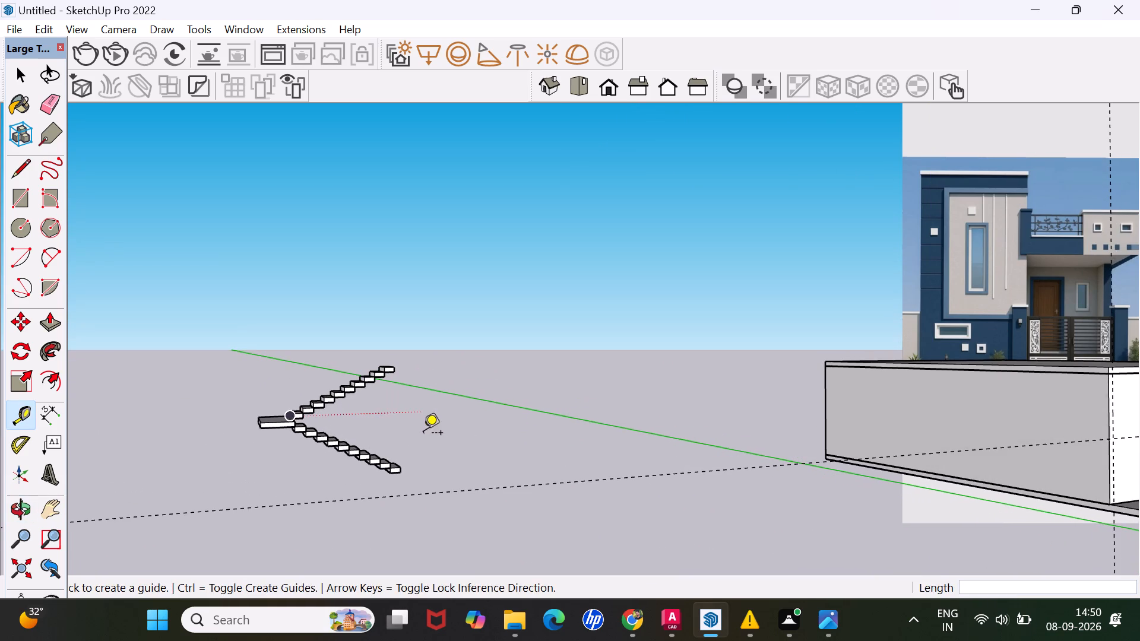
{"action": "middle_click_drag", "start_coordinate": [426, 436], "coordinate": [434, 473]}
{"action": "key", "text": "space"}
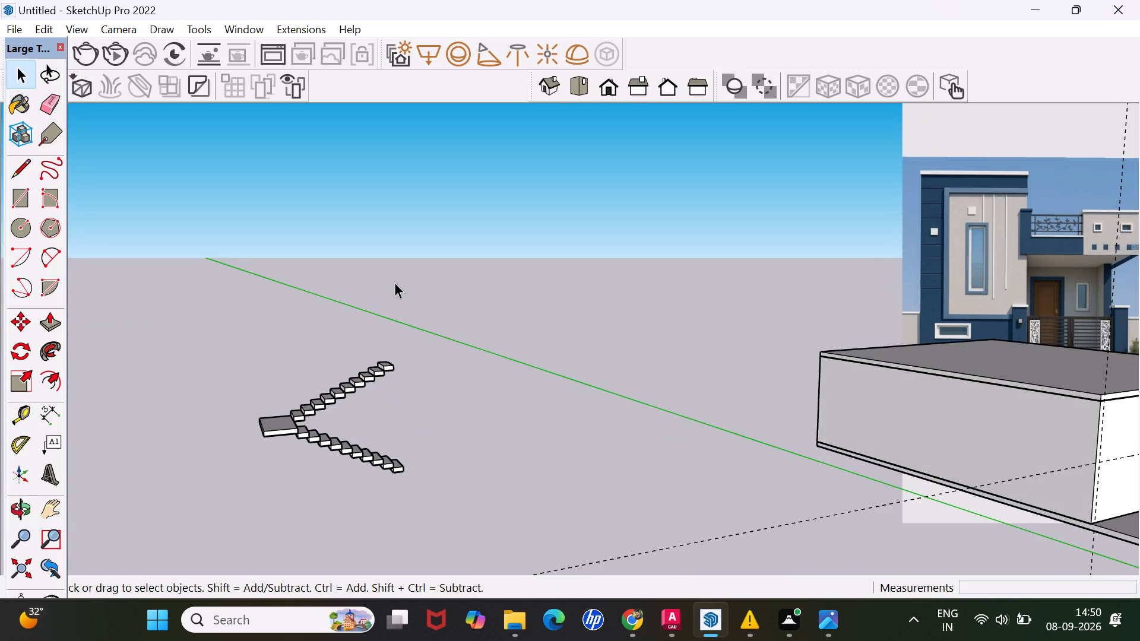
{"action": "left_click_drag", "start_coordinate": [394, 282], "coordinate": [234, 554]}
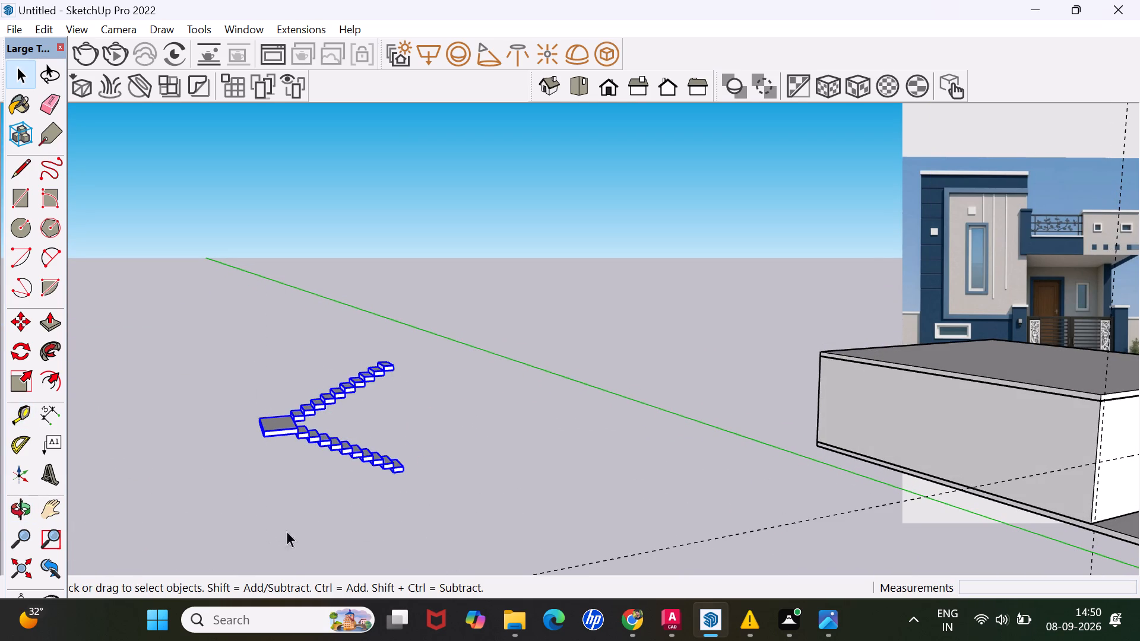
{"action": "scroll", "coordinate": [309, 411], "scroll_direction": "up", "scroll_amount": 7}
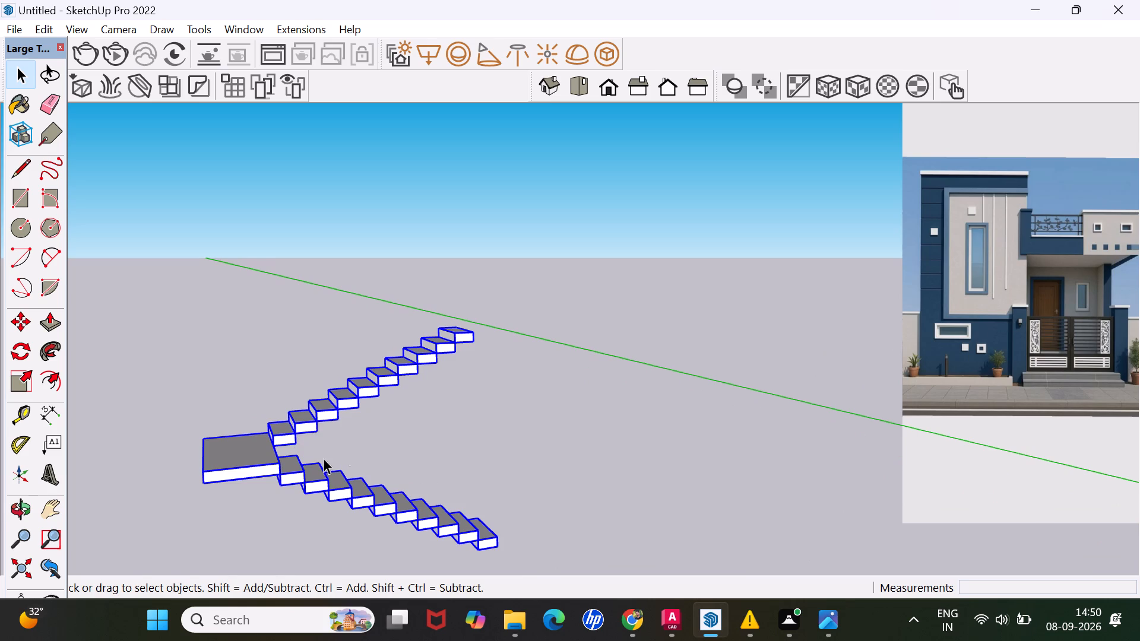
{"action": "middle_click_drag", "start_coordinate": [430, 437], "coordinate": [574, 396]}
{"action": "scroll", "coordinate": [406, 464], "scroll_direction": "down", "scroll_amount": 7}
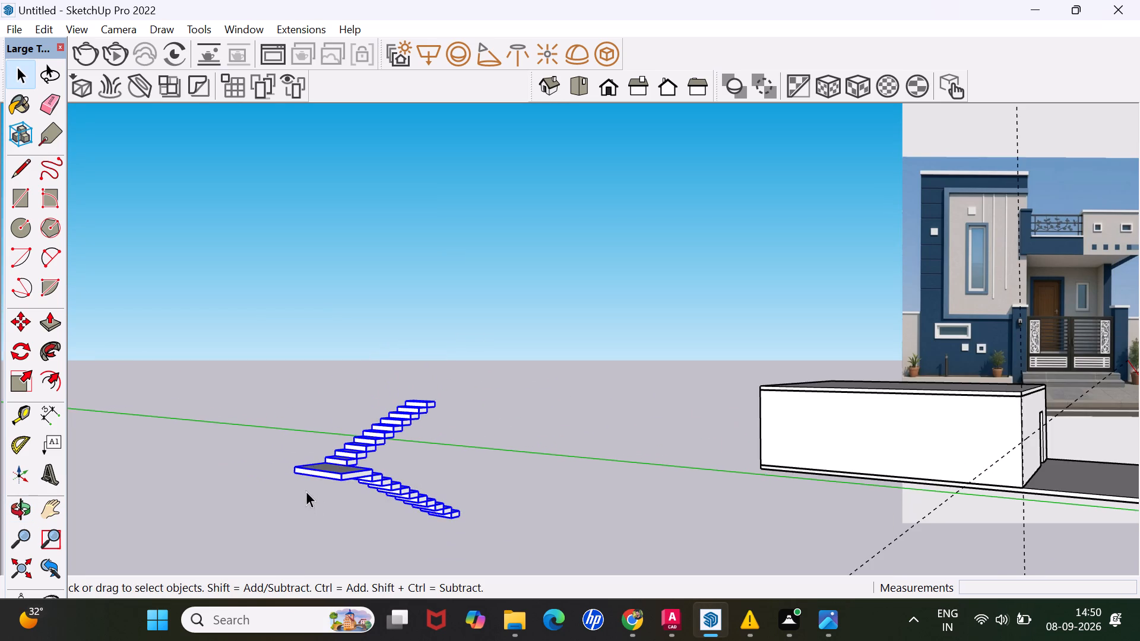
{"action": "scroll", "coordinate": [302, 487], "scroll_direction": "up", "scroll_amount": 9}
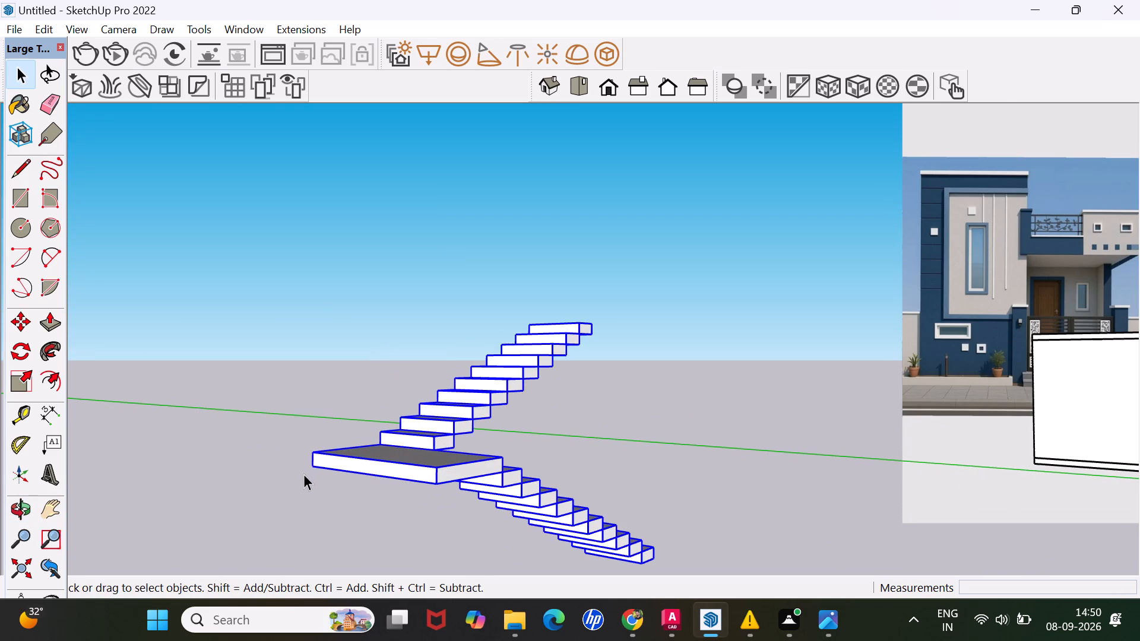
{"action": "key", "text": "m"}
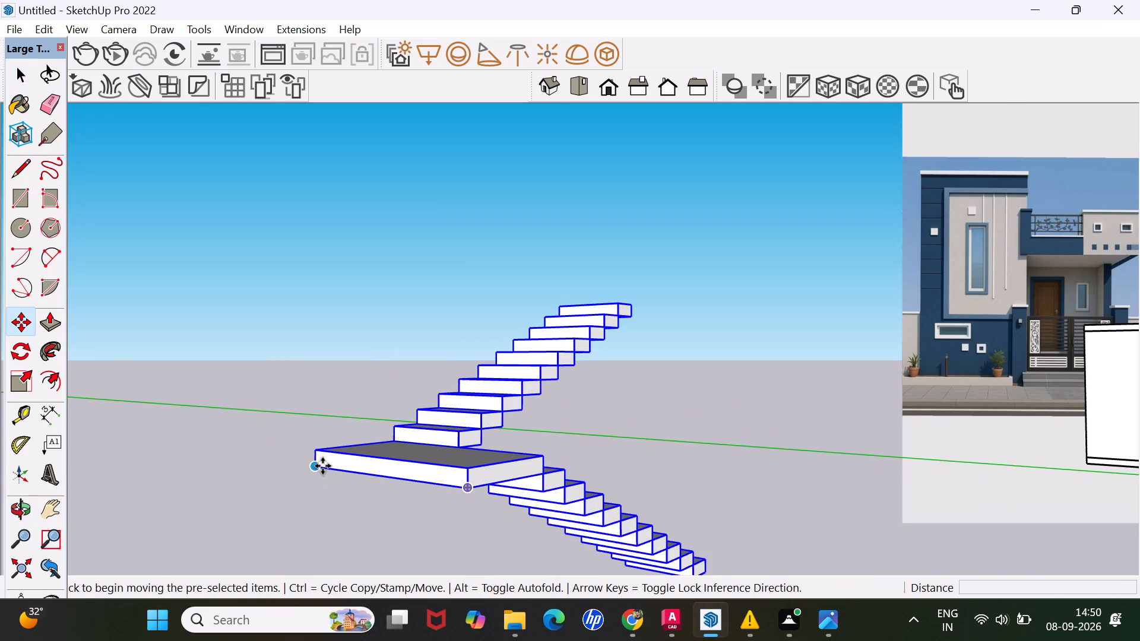
{"action": "left_click", "coordinate": [319, 469]}
{"action": "scroll", "coordinate": [527, 455], "scroll_direction": "down", "scroll_amount": 4}
{"action": "scroll", "coordinate": [473, 451], "scroll_direction": "down", "scroll_amount": 2}
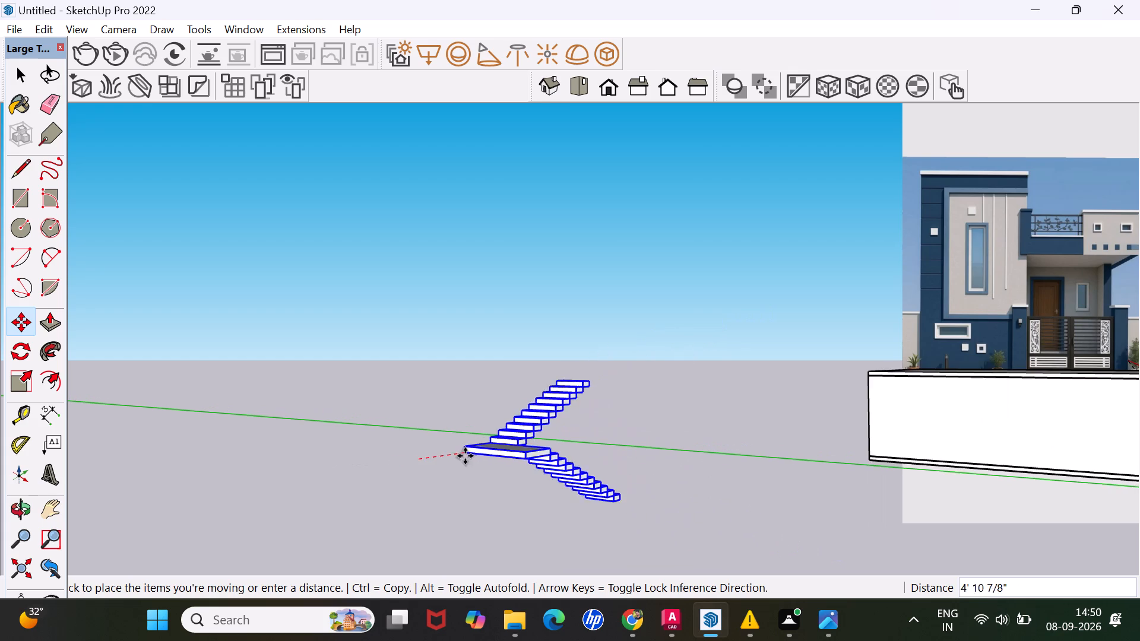
{"action": "scroll", "coordinate": [465, 456], "scroll_direction": "down", "scroll_amount": 18}
{"action": "scroll", "coordinate": [684, 451], "scroll_direction": "up", "scroll_amount": 3}
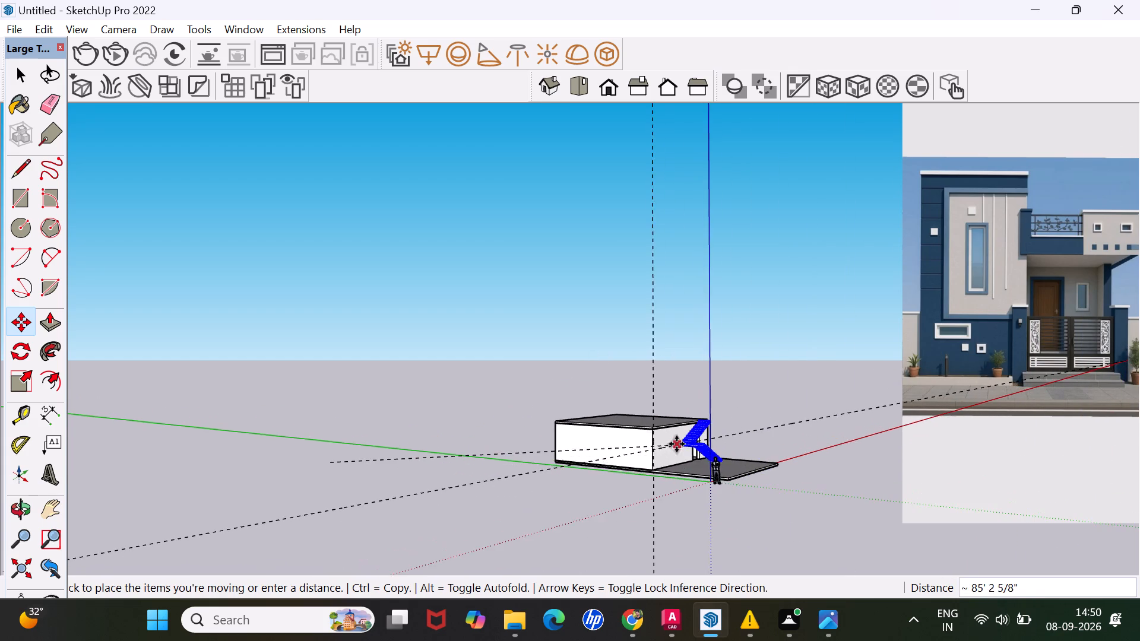
{"action": "scroll", "coordinate": [676, 444], "scroll_direction": "up", "scroll_amount": 17}
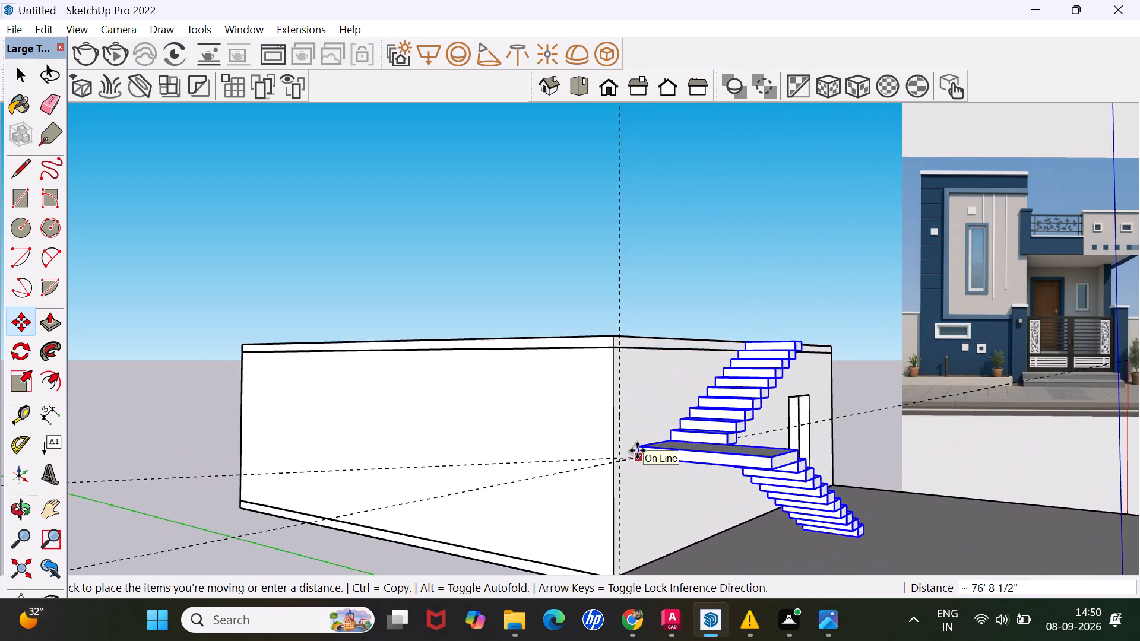
{"action": "scroll", "coordinate": [628, 453], "scroll_direction": "up", "scroll_amount": 3}
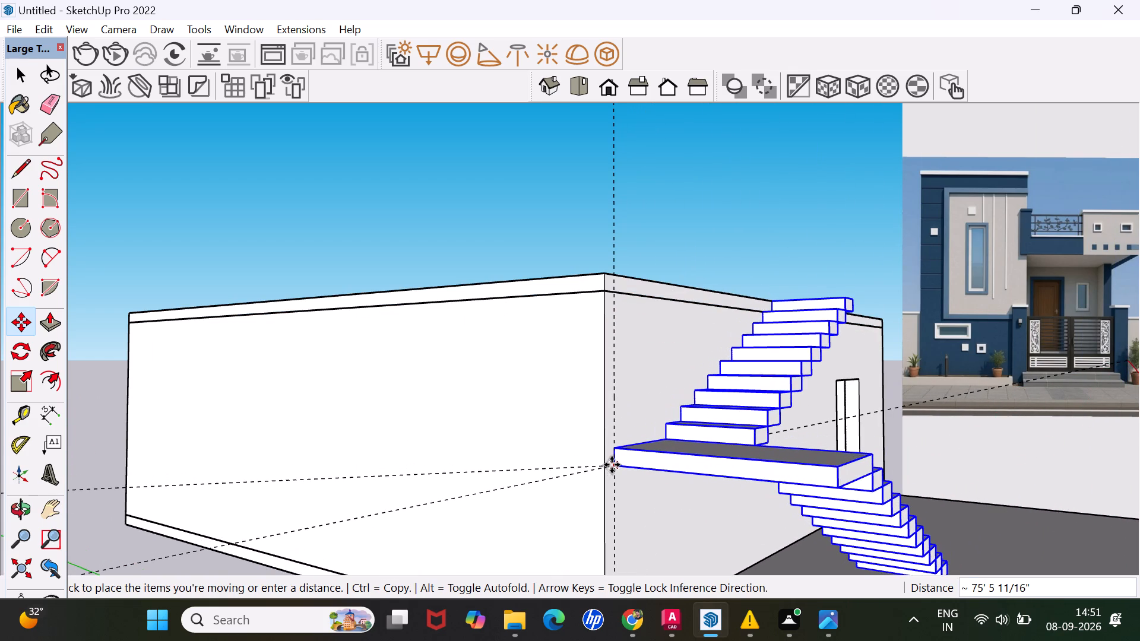
{"action": "left_click", "coordinate": [615, 459]}
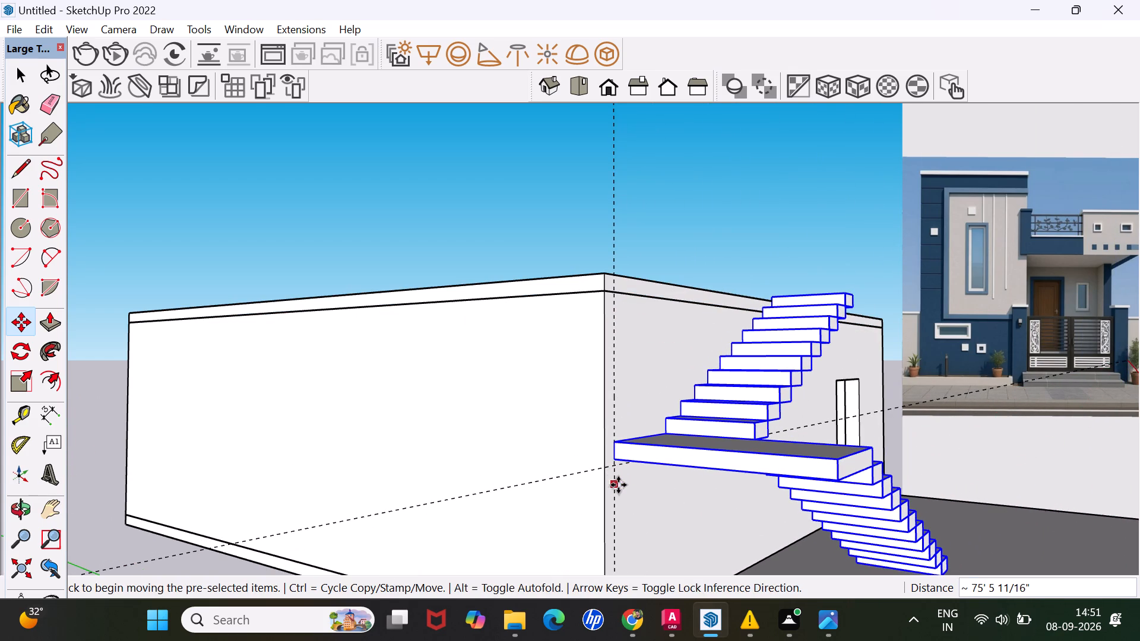
Undo the last move of the staircase.
{"action": "key", "text": "ctrl+z"}
Move the selected flights and landing by the landing's bottom outer corner onto the guides' crossing on the door wall.
{"action": "scroll", "coordinate": [593, 437], "scroll_direction": "down", "scroll_amount": 18}
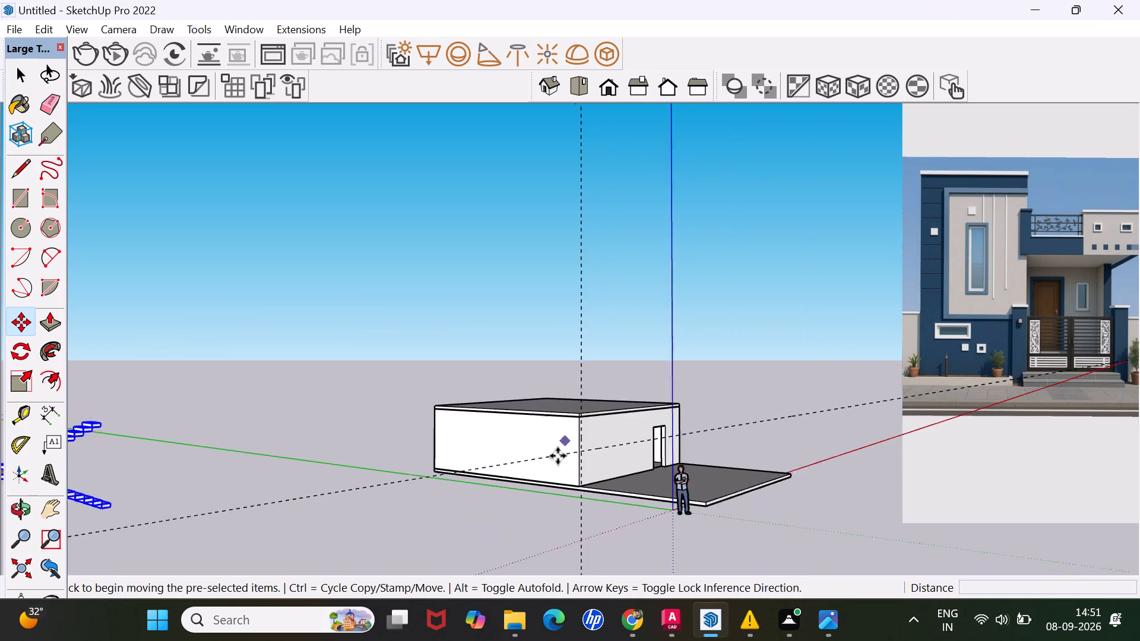
{"action": "scroll", "coordinate": [558, 456], "scroll_direction": "down", "scroll_amount": 7}
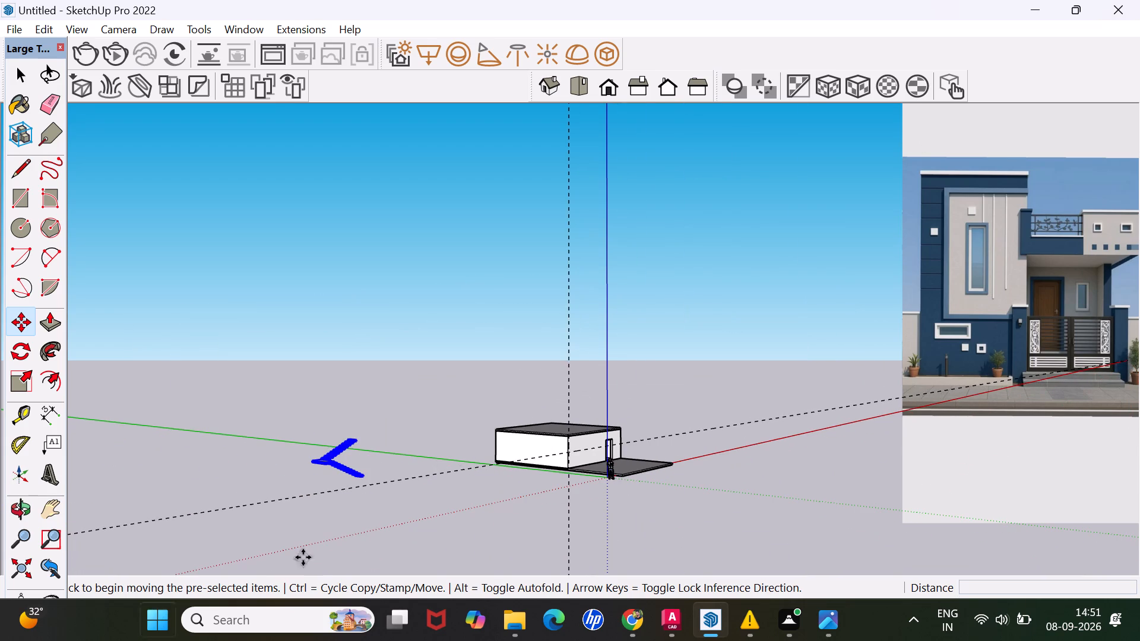
{"action": "scroll", "coordinate": [316, 459], "scroll_direction": "up", "scroll_amount": 7}
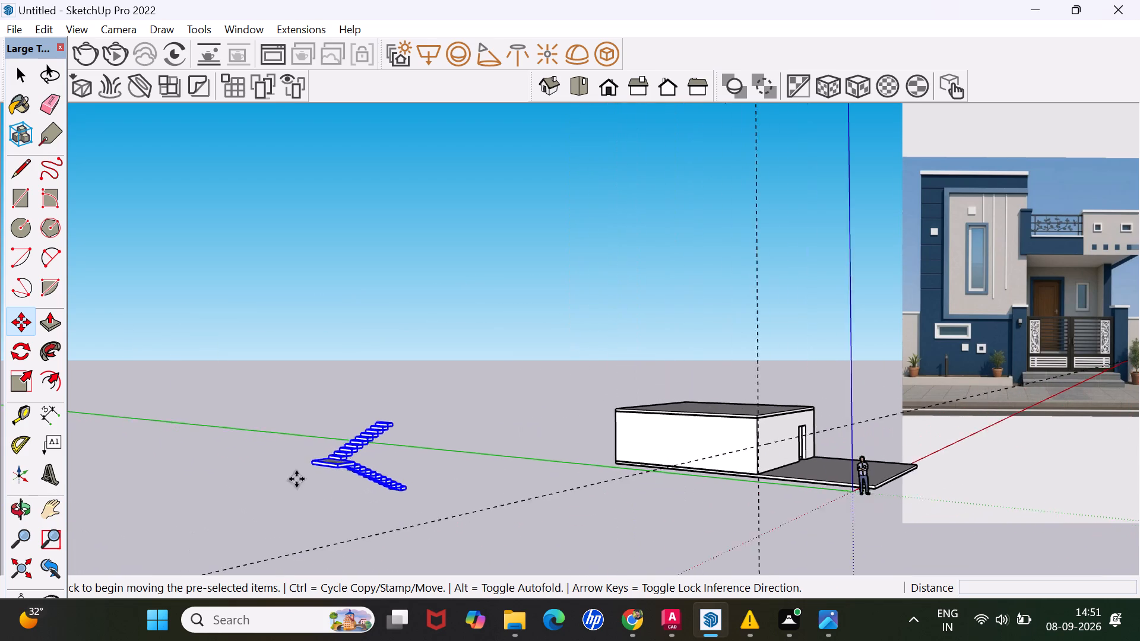
{"action": "scroll", "coordinate": [296, 479], "scroll_direction": "up", "scroll_amount": 16}
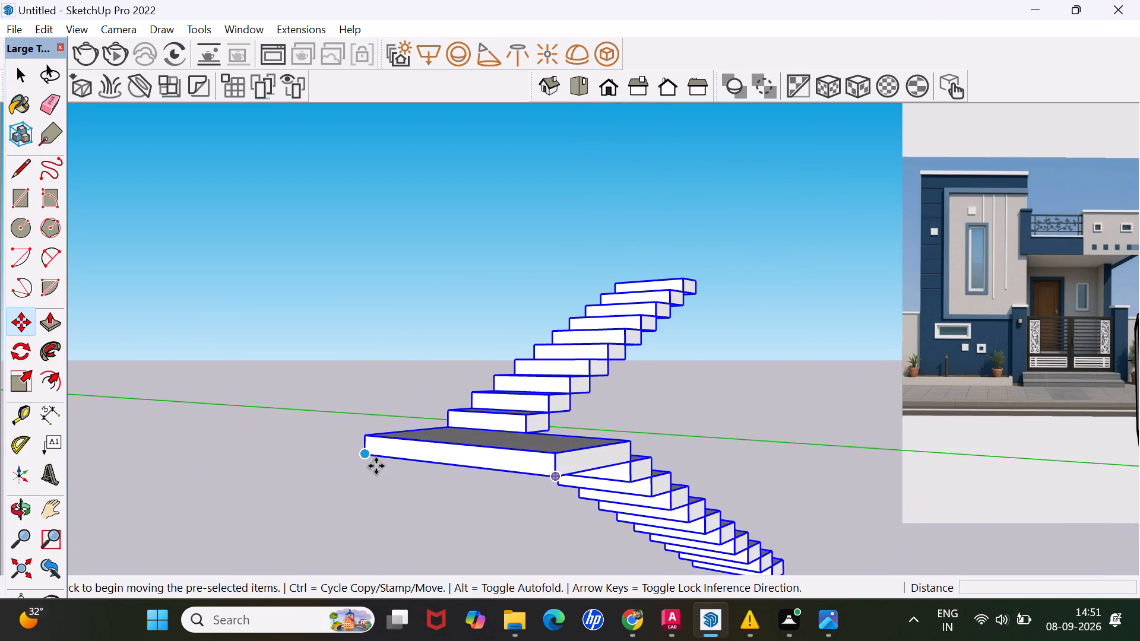
{"action": "left_click", "coordinate": [363, 452]}
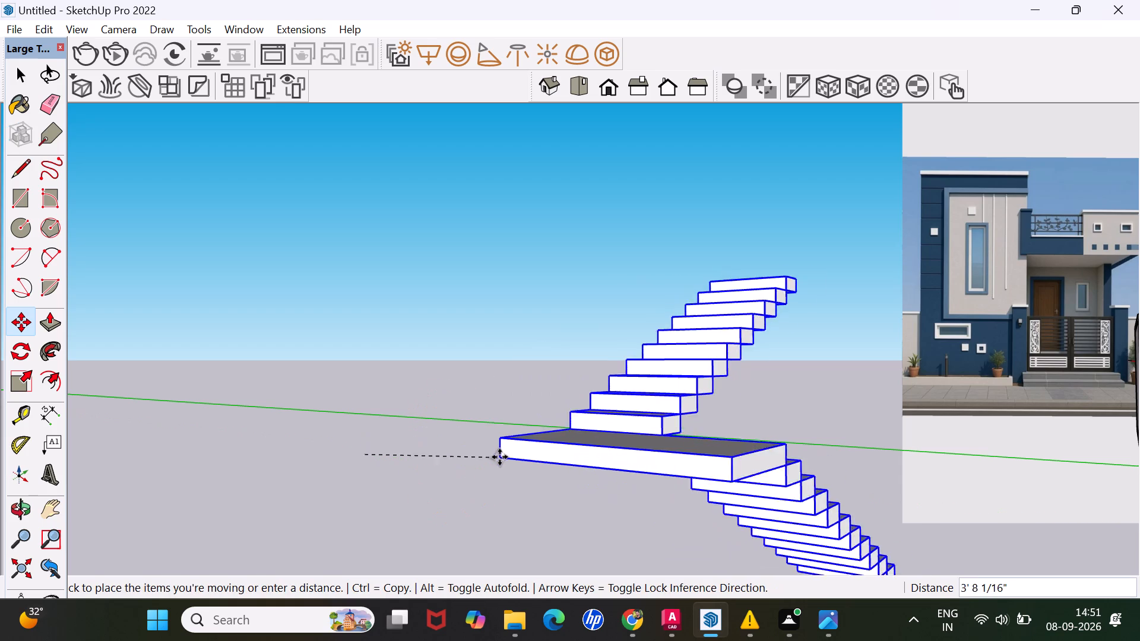
{"action": "scroll", "coordinate": [497, 456], "scroll_direction": "down", "scroll_amount": 20}
{"action": "scroll", "coordinate": [497, 456], "scroll_direction": "down", "scroll_amount": 6}
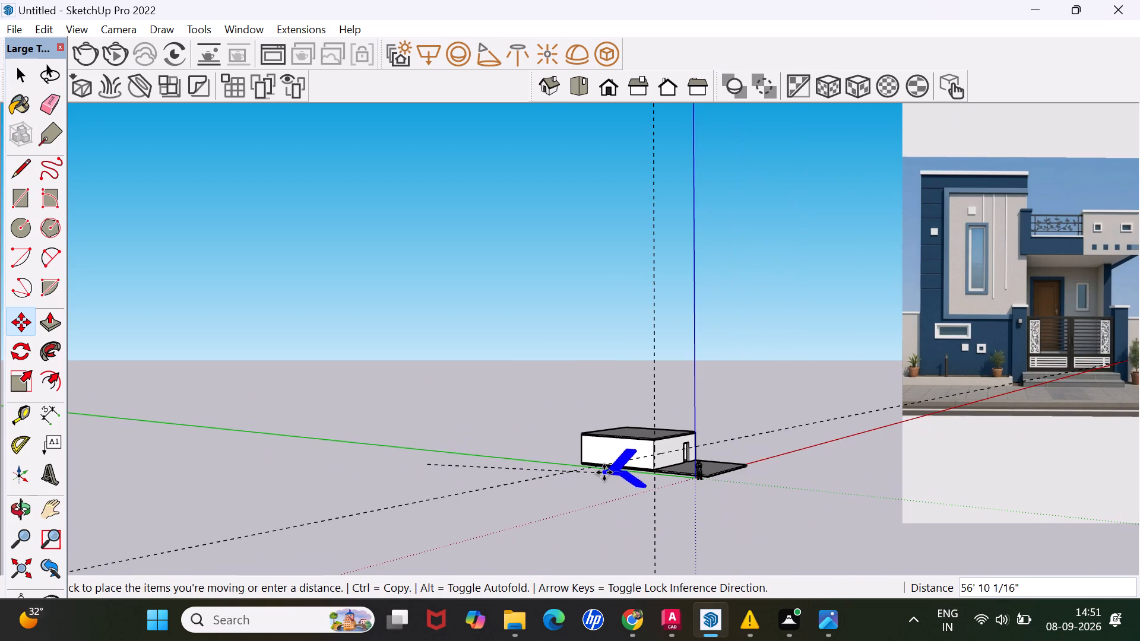
{"action": "scroll", "coordinate": [650, 458], "scroll_direction": "up", "scroll_amount": 5}
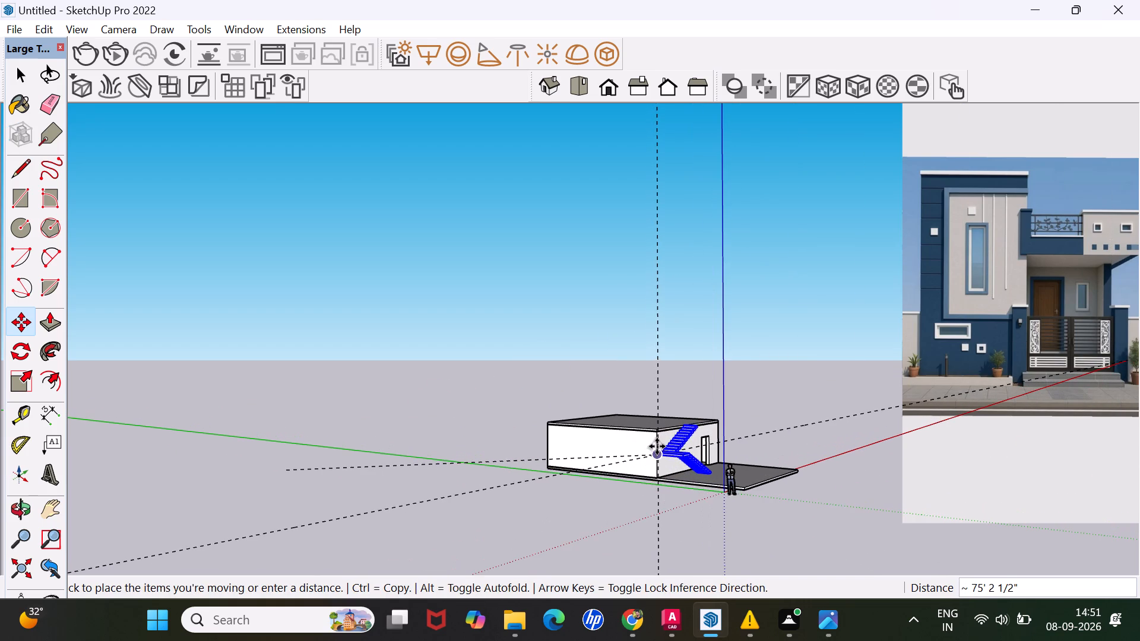
{"action": "scroll", "coordinate": [657, 446], "scroll_direction": "up", "scroll_amount": 10}
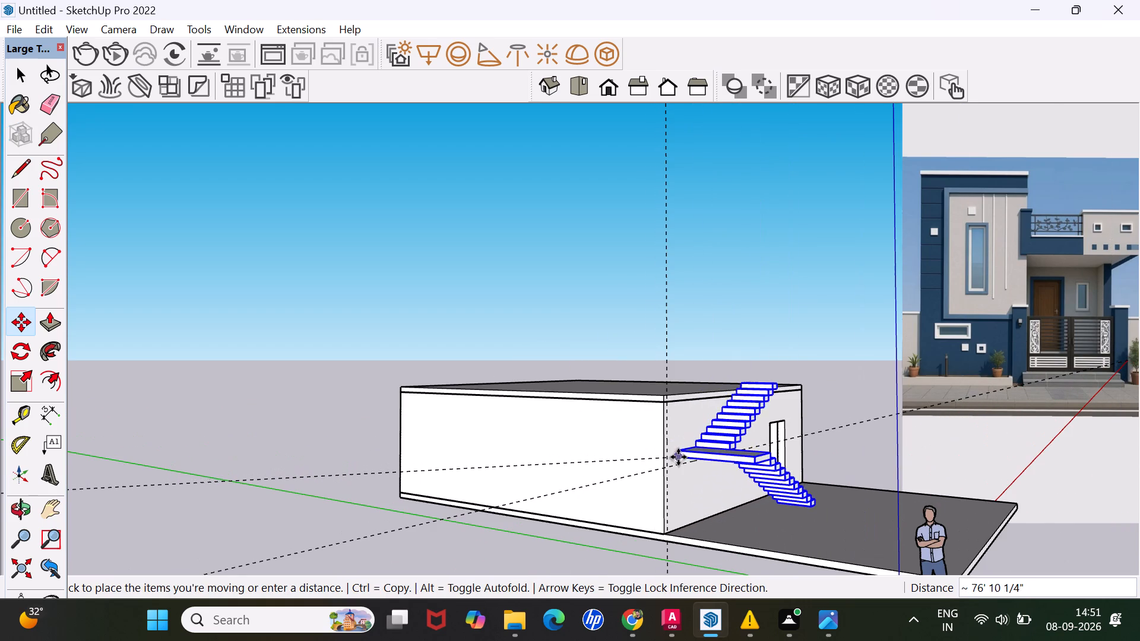
{"action": "scroll", "coordinate": [678, 457], "scroll_direction": "up", "scroll_amount": 10}
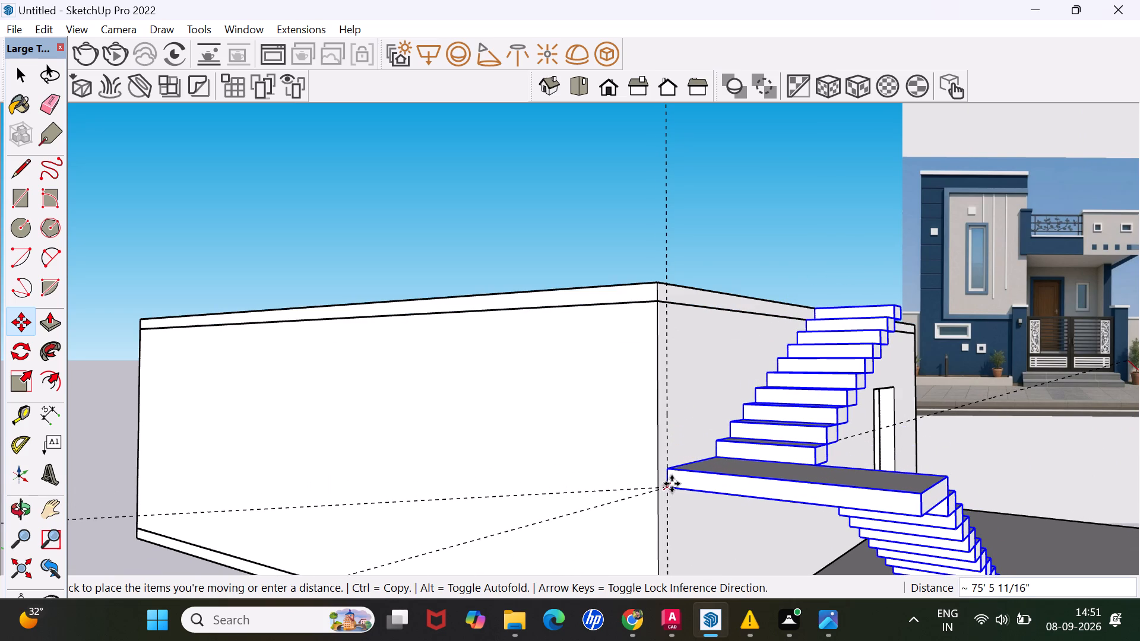
{"action": "left_click", "coordinate": [672, 484]}
Deselect the staircase and examine its position against the door wall from the front and from above.
{"action": "scroll", "coordinate": [675, 459], "scroll_direction": "down", "scroll_amount": 13}
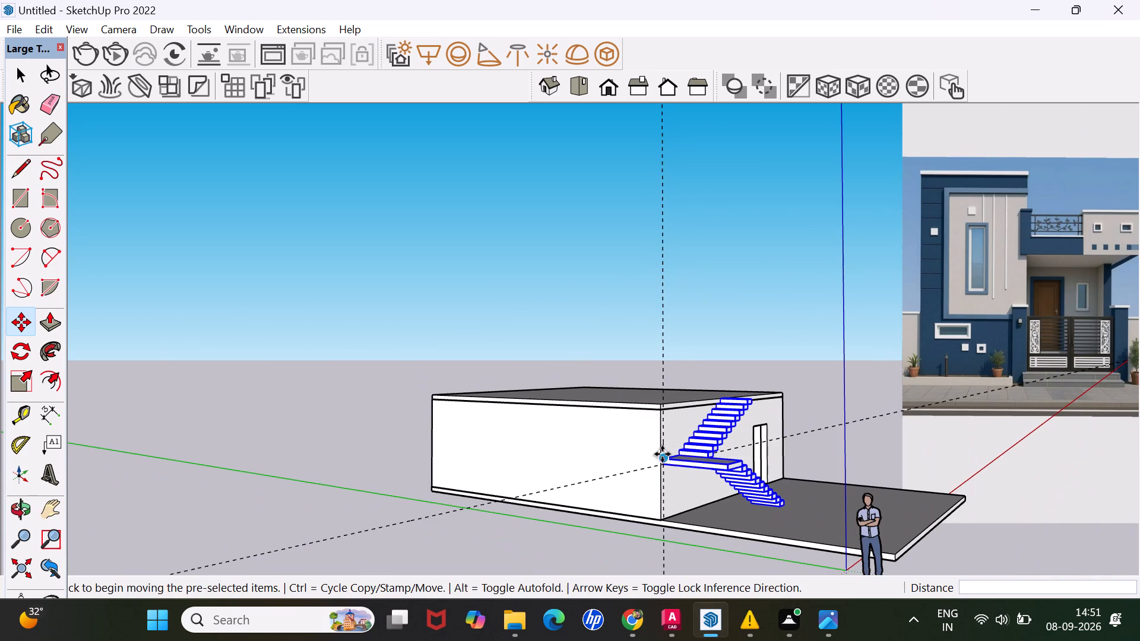
{"action": "middle_click_drag", "start_coordinate": [691, 458], "coordinate": [444, 440]}
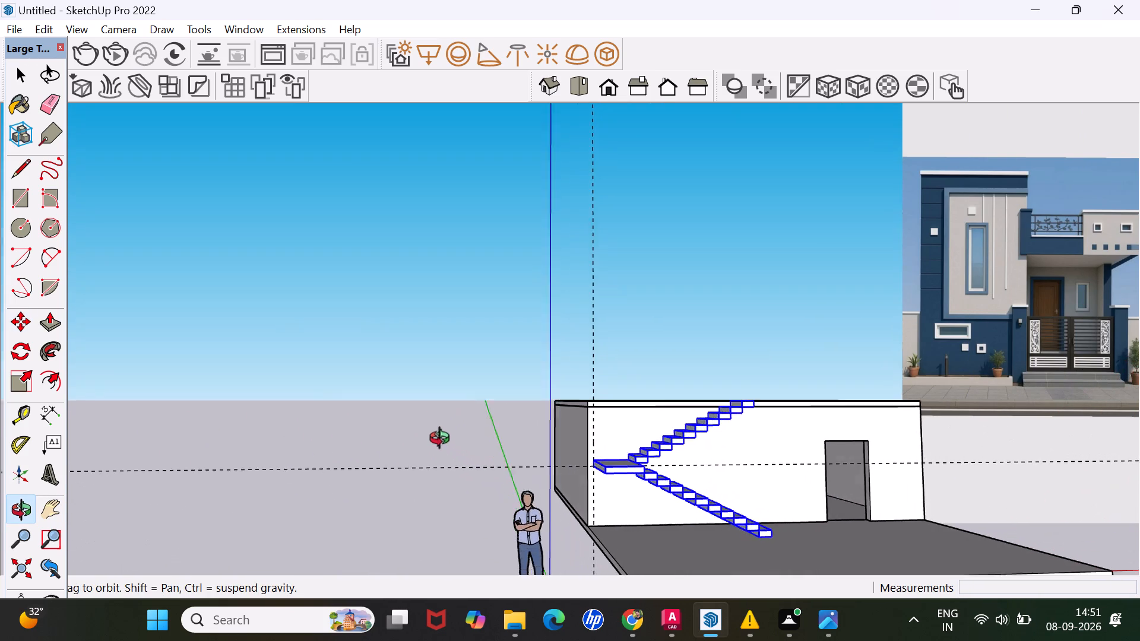
{"action": "middle_click_drag", "start_coordinate": [444, 440], "coordinate": [393, 456]}
{"action": "scroll", "coordinate": [413, 424], "scroll_direction": "down", "scroll_amount": 1}
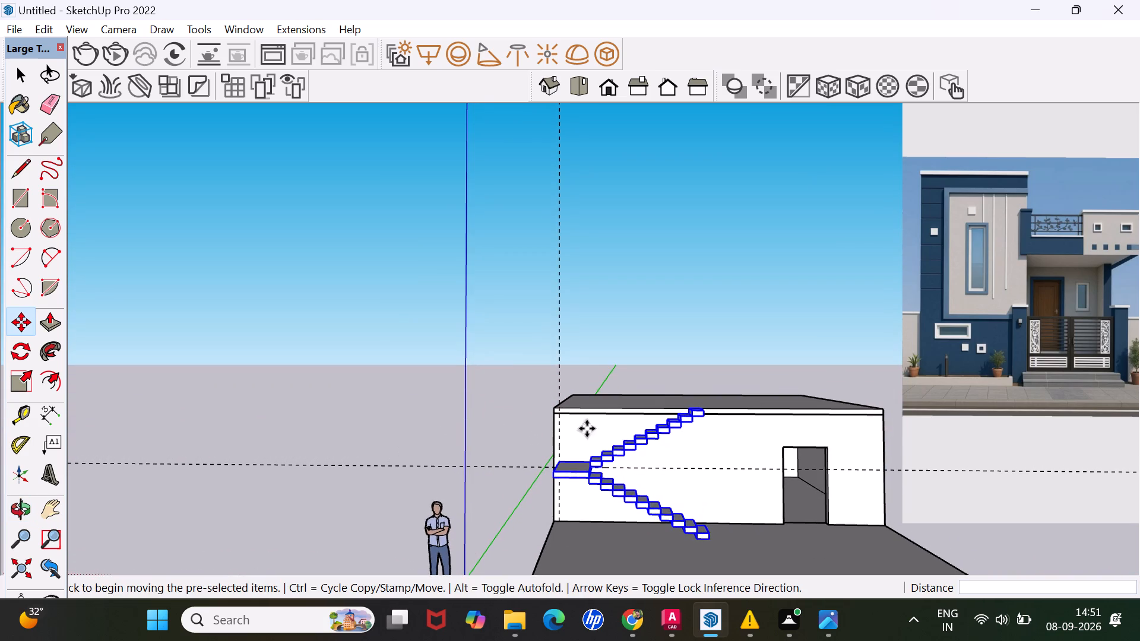
{"action": "key", "text": "space"}
{"action": "left_click", "coordinate": [370, 404]}
{"action": "scroll", "coordinate": [663, 404], "scroll_direction": "down", "scroll_amount": 1}
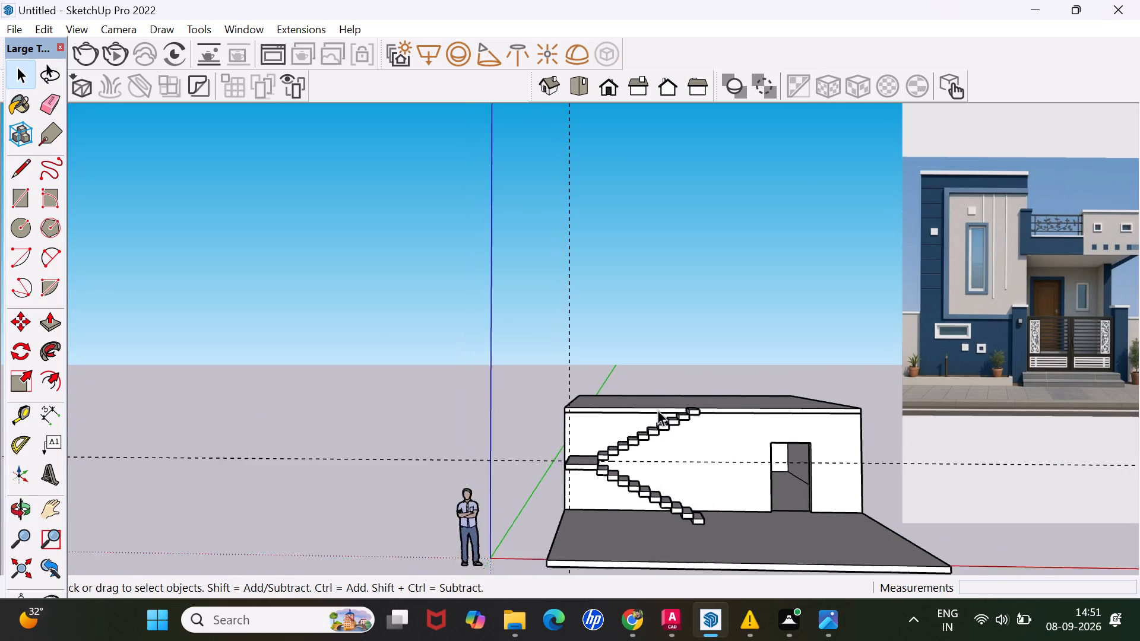
{"action": "scroll", "coordinate": [657, 410], "scroll_direction": "down", "scroll_amount": 7}
{"action": "scroll", "coordinate": [710, 435], "scroll_direction": "up", "scroll_amount": 5}
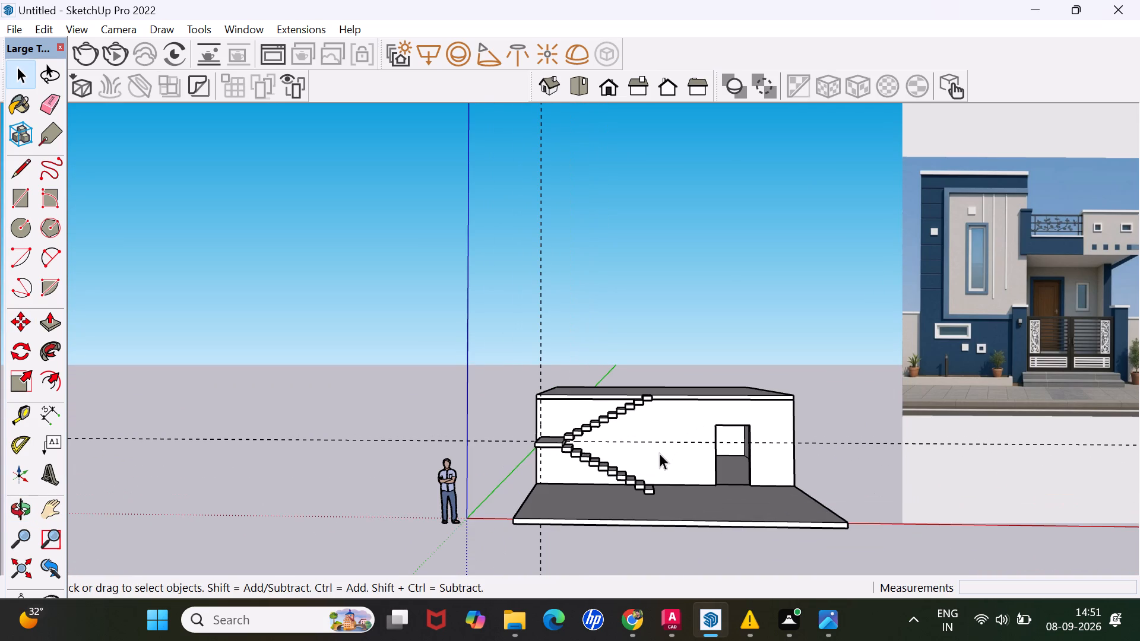
{"action": "middle_click_drag", "start_coordinate": [659, 453], "coordinate": [645, 472]}
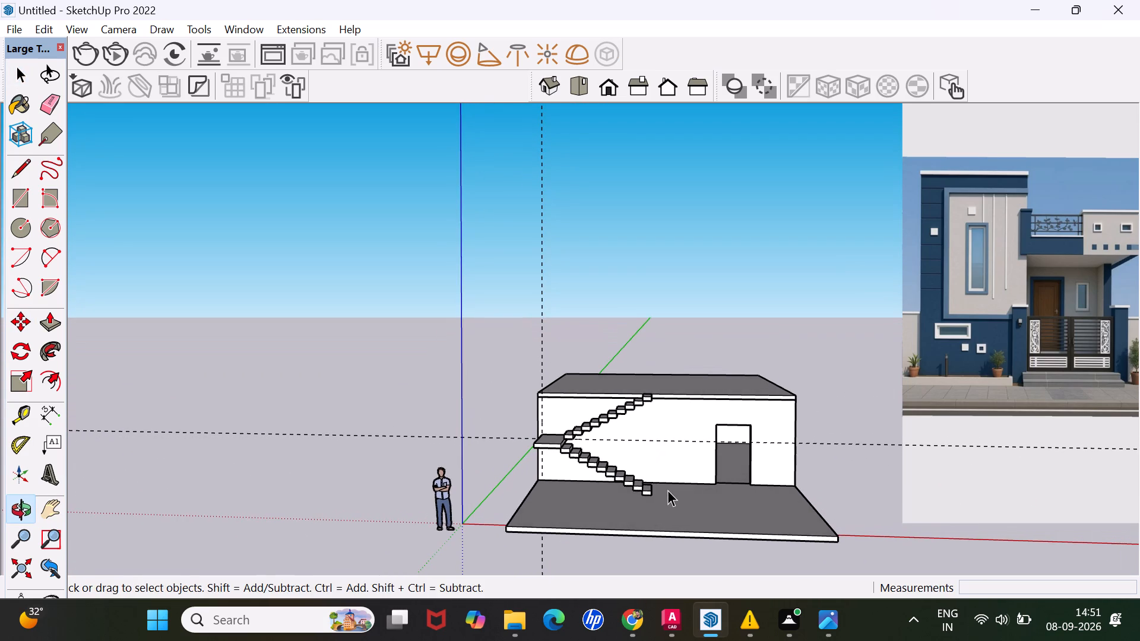
{"action": "scroll", "coordinate": [669, 490], "scroll_direction": "up", "scroll_amount": 2}
{"action": "middle_click_drag", "start_coordinate": [647, 464], "coordinate": [655, 462]}
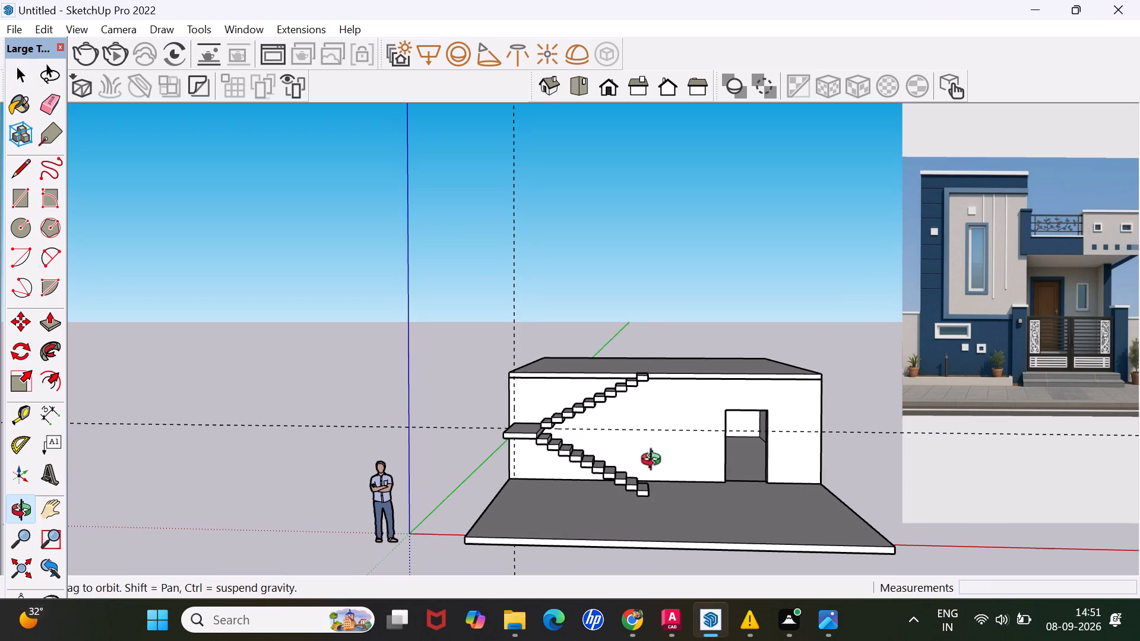
{"action": "middle_click_drag", "start_coordinate": [655, 462], "coordinate": [669, 450]}
{"action": "scroll", "coordinate": [663, 458], "scroll_direction": "down", "scroll_amount": 4}
{"action": "scroll", "coordinate": [666, 460], "scroll_direction": "up", "scroll_amount": 2}
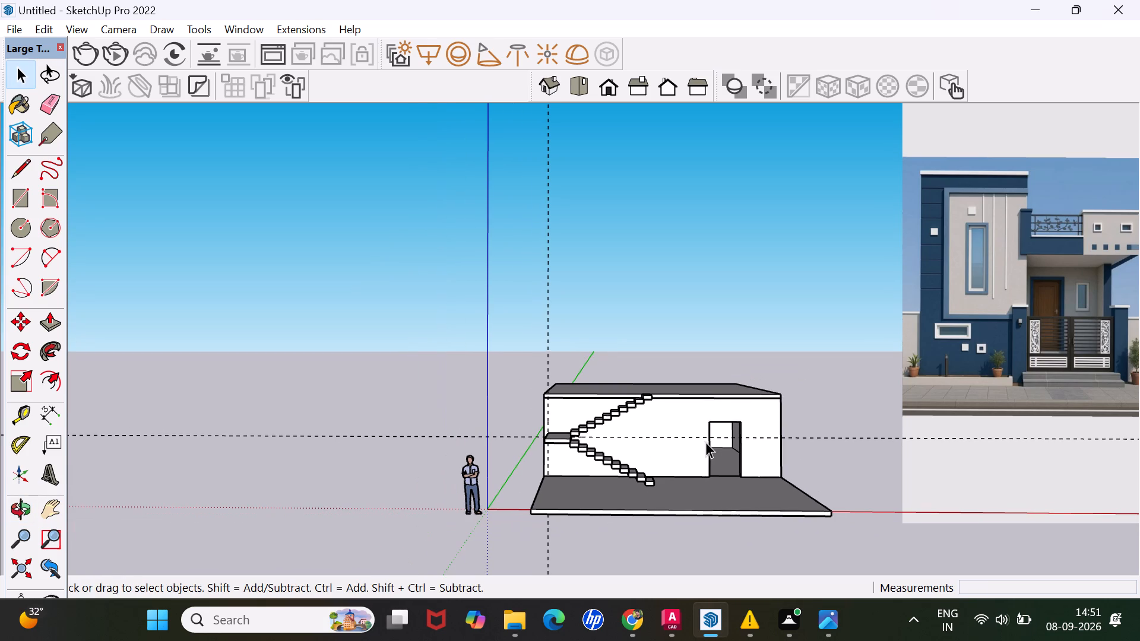
{"action": "middle_click_drag", "start_coordinate": [689, 443], "coordinate": [647, 534]}
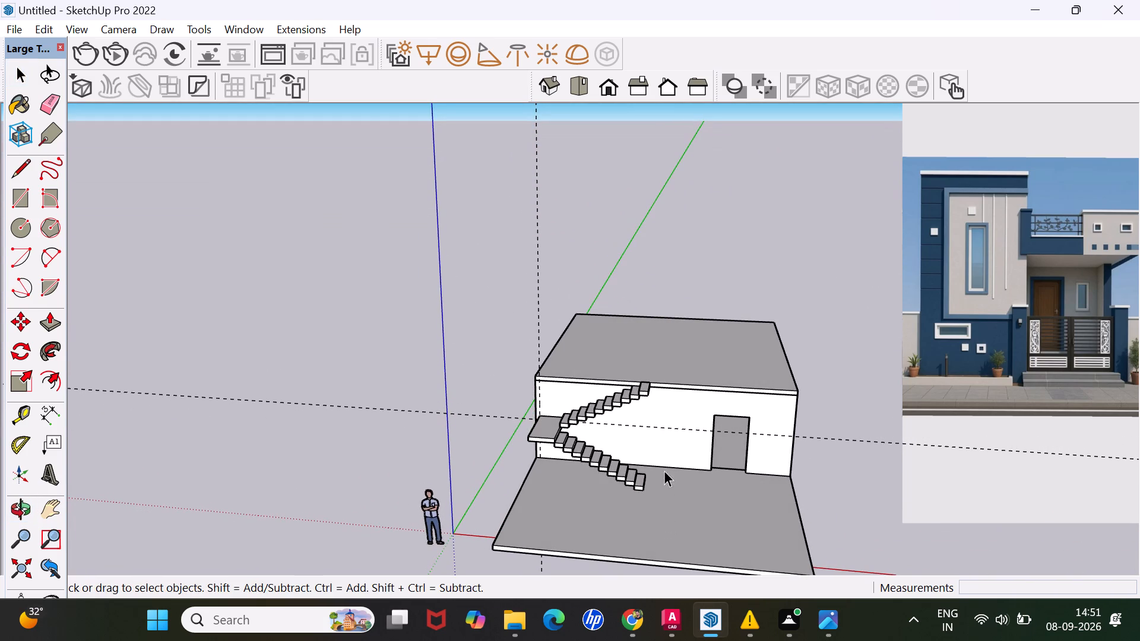
{"action": "middle_click_drag", "start_coordinate": [664, 470], "coordinate": [642, 542]}
{"action": "scroll", "coordinate": [675, 475], "scroll_direction": "up", "scroll_amount": 5}
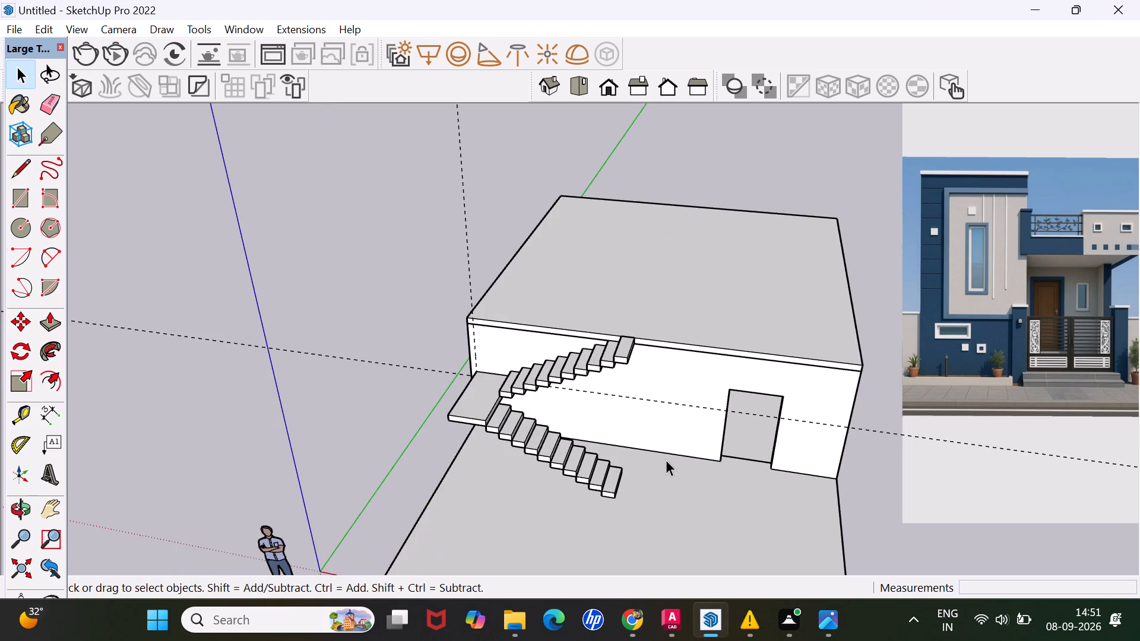
{"action": "middle_click_drag", "start_coordinate": [666, 459], "coordinate": [651, 490]}
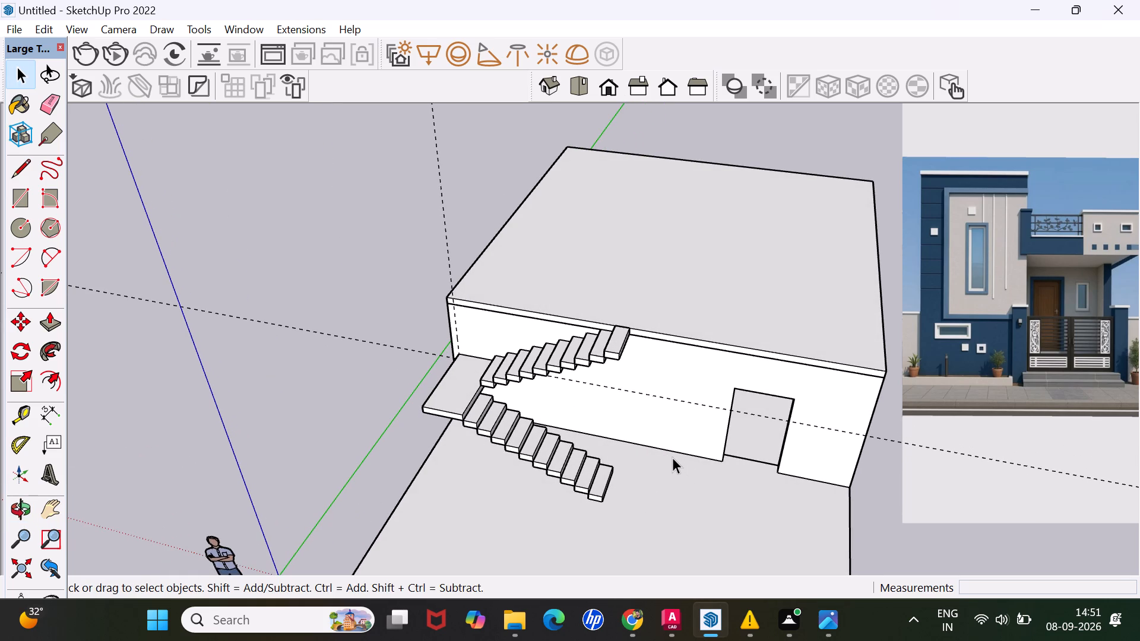
Place a guide on the floor slab parallel to the door wall's base, about 6' 8" out, just beyond the bottom step.
{"action": "key", "text": "t"}
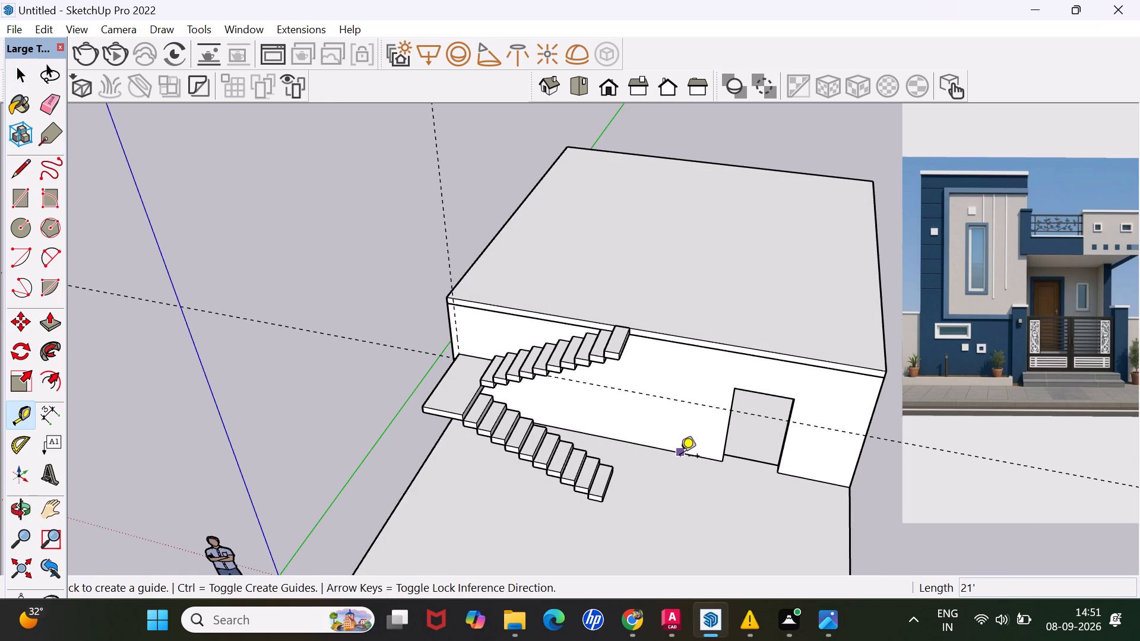
{"action": "left_click", "coordinate": [680, 457]}
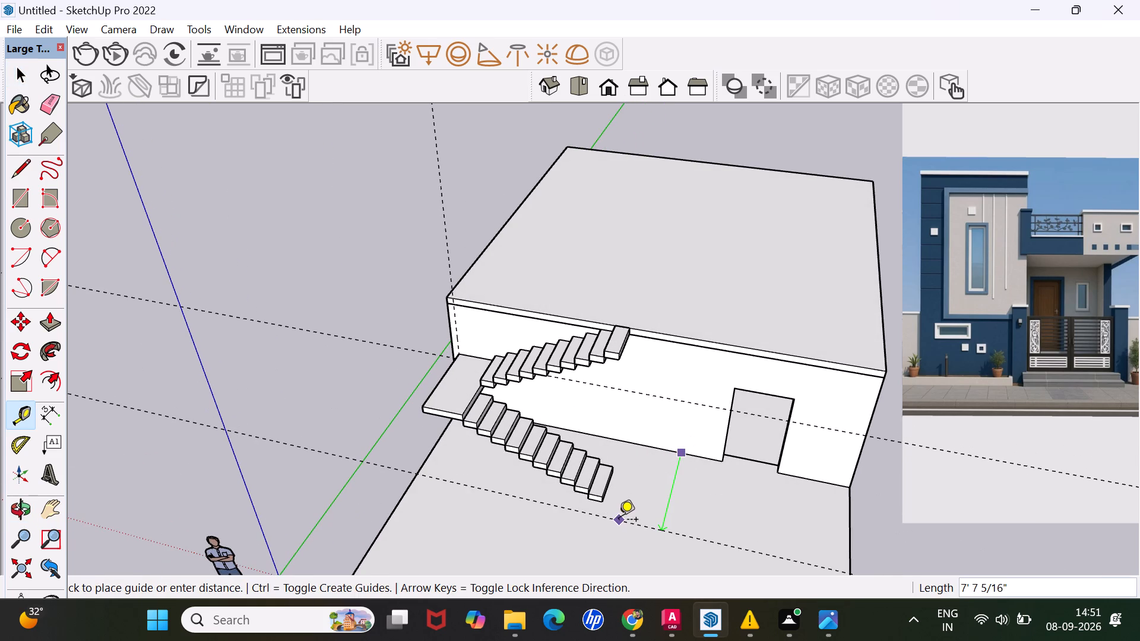
{"action": "scroll", "coordinate": [617, 513], "scroll_direction": "up", "scroll_amount": 9}
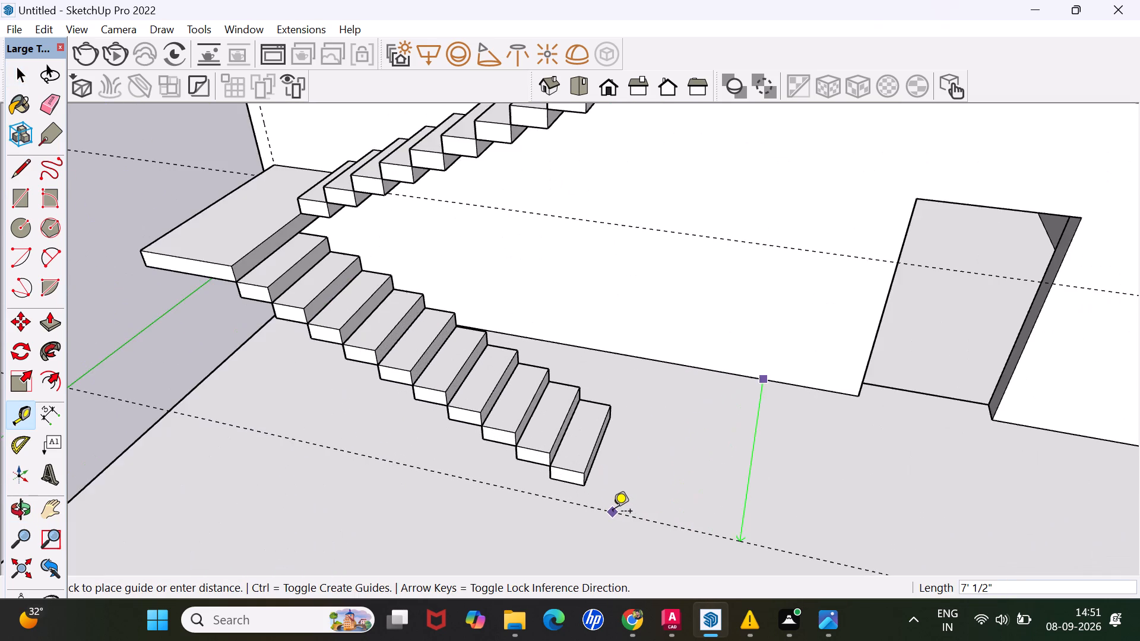
{"action": "scroll", "coordinate": [603, 502], "scroll_direction": "down", "scroll_amount": 1}
{"action": "scroll", "coordinate": [603, 501], "scroll_direction": "up", "scroll_amount": 4}
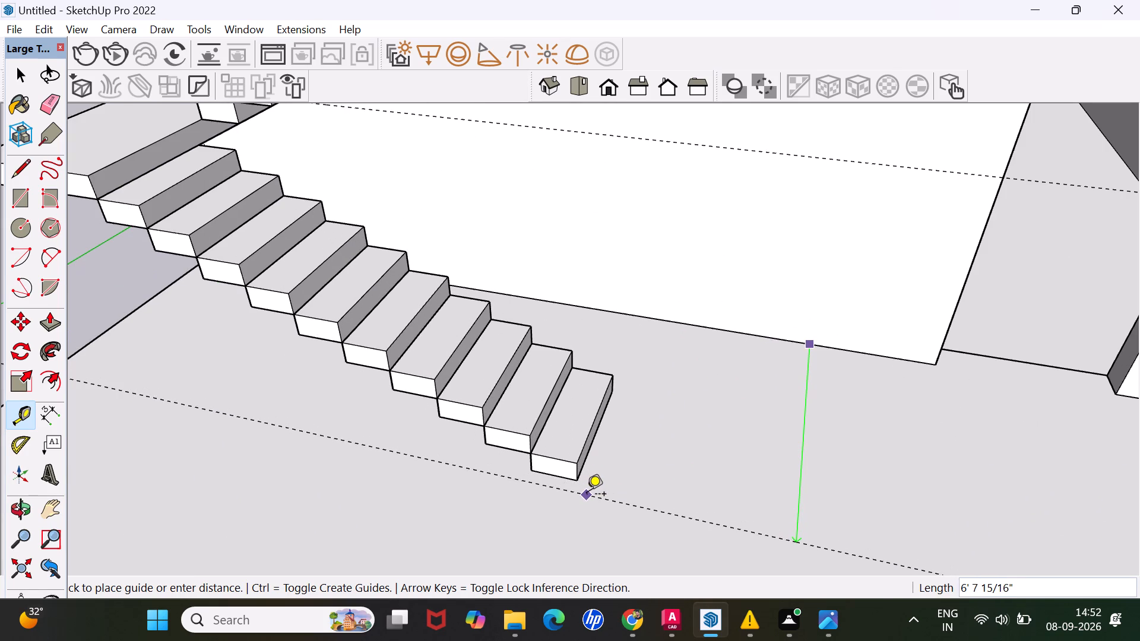
{"action": "left_click", "coordinate": [587, 495]}
Place a second parallel guide on the floor slab, 6" farther from the door wall than the guide beside the bottom step.
{"action": "scroll", "coordinate": [620, 483], "scroll_direction": "down", "scroll_amount": 14}
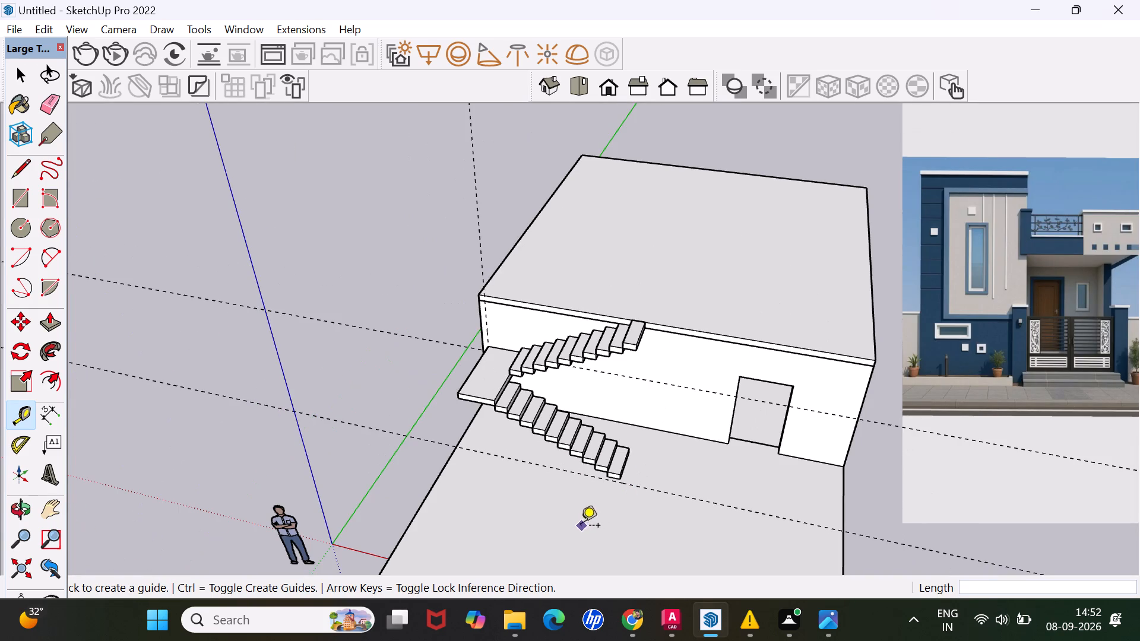
{"action": "left_click", "coordinate": [655, 488]}
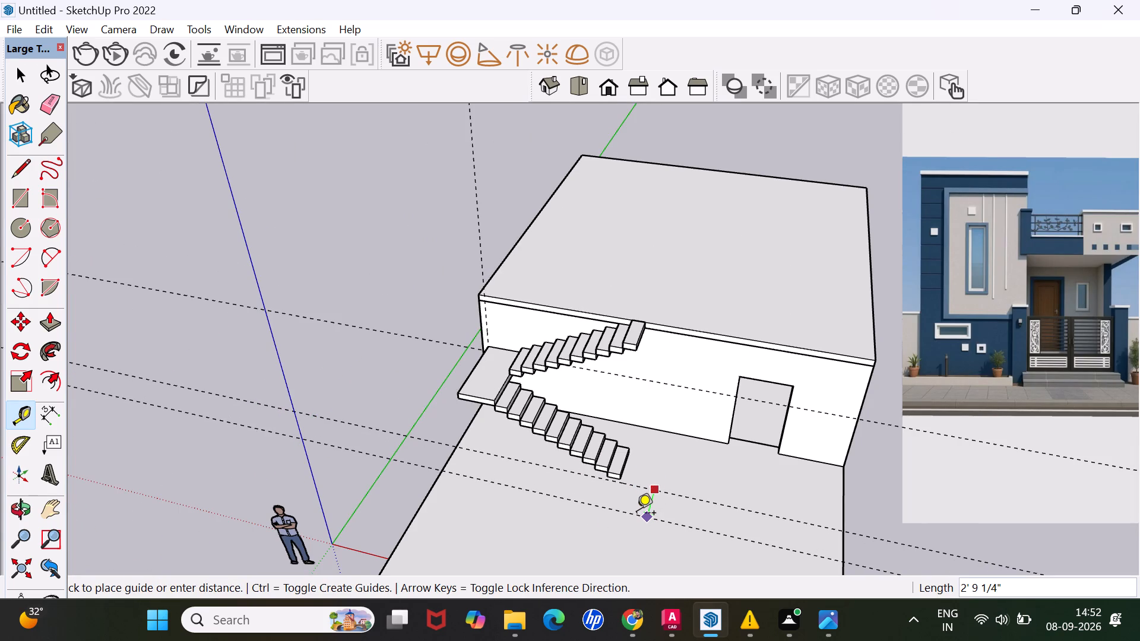
{"action": "key", "text": "6"}
{"action": "key", "text": "Return"}
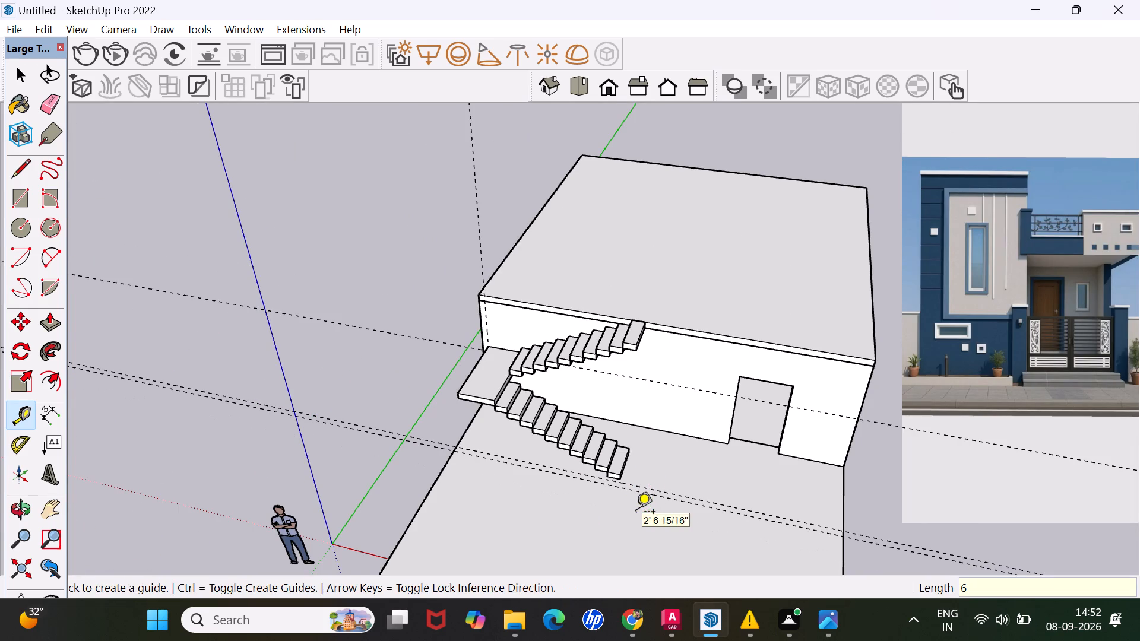
{"action": "scroll", "coordinate": [627, 488], "scroll_direction": "up", "scroll_amount": 2}
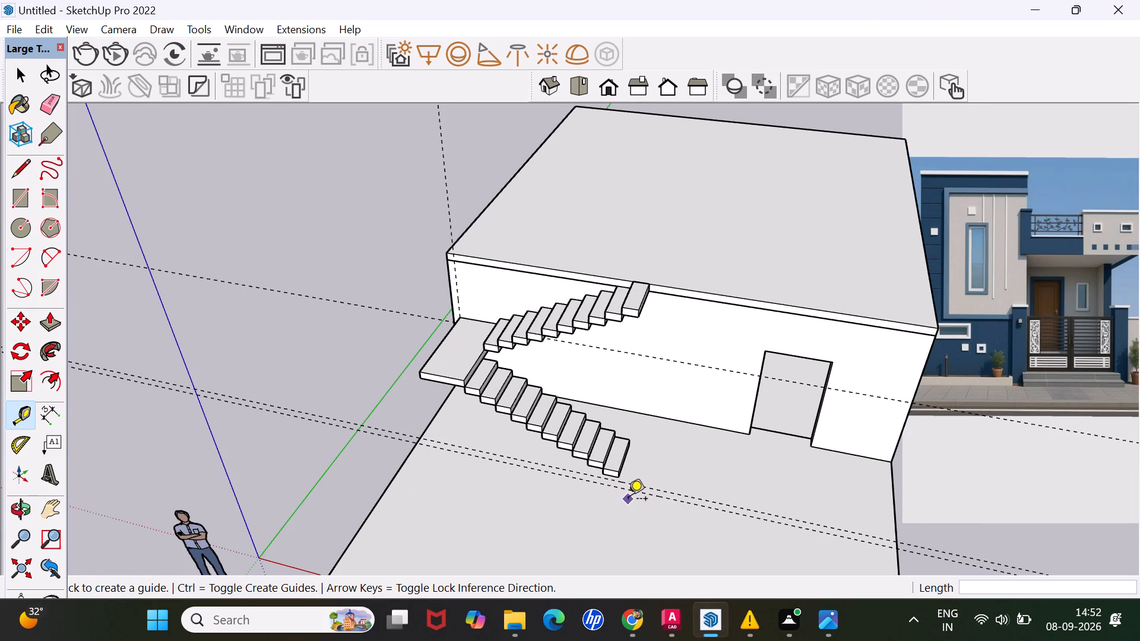
{"action": "scroll", "coordinate": [655, 494], "scroll_direction": "down", "scroll_amount": 3}
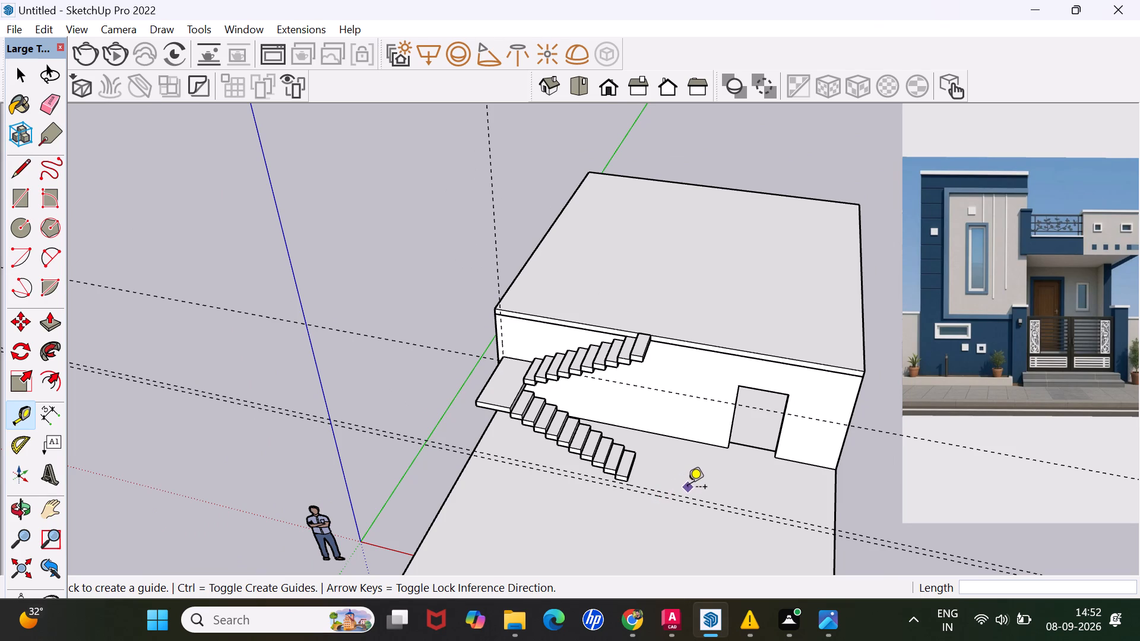
Place a guide parallel to the floor slab's door-side edge, about 13' 9" in from it, just past the bottom step's end.
{"action": "left_click", "coordinate": [835, 507]}
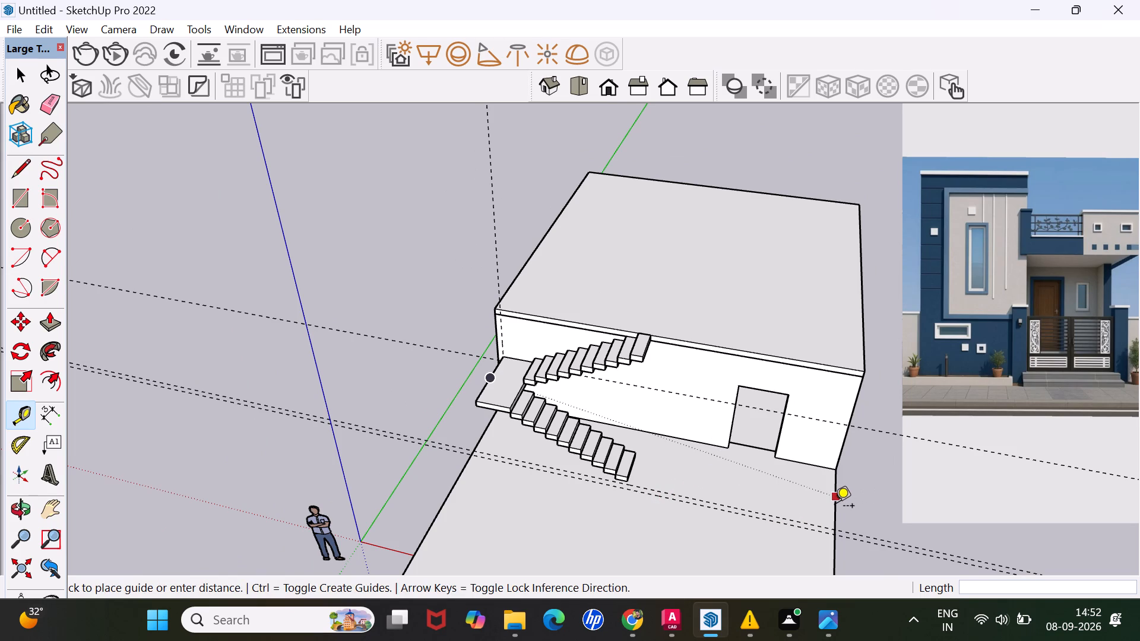
{"action": "key", "text": "space"}
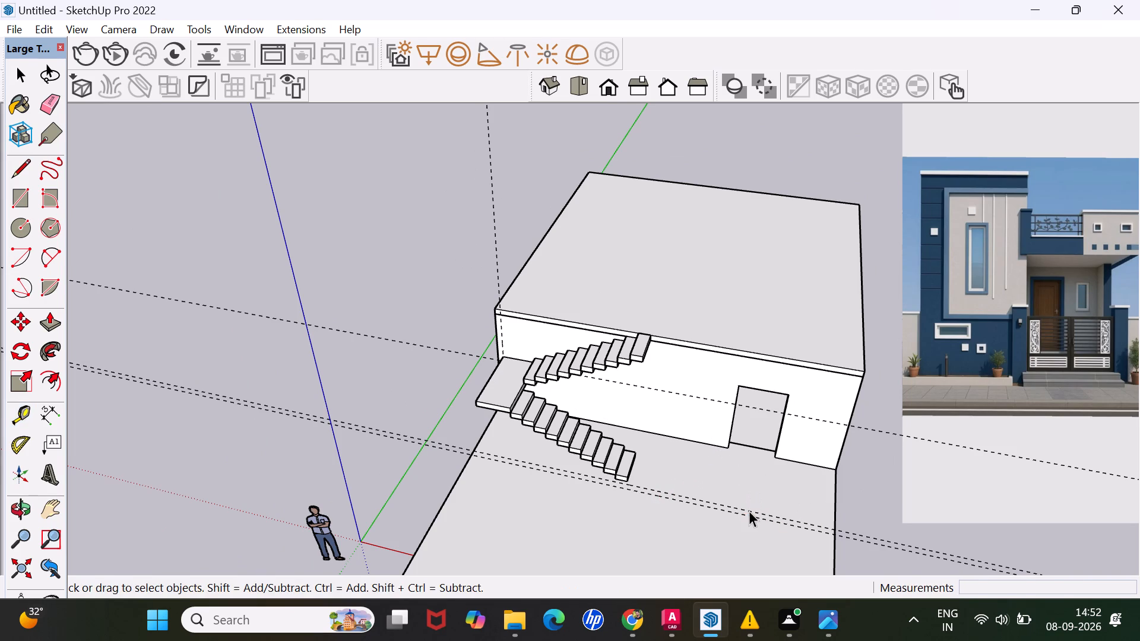
{"action": "key", "text": "t"}
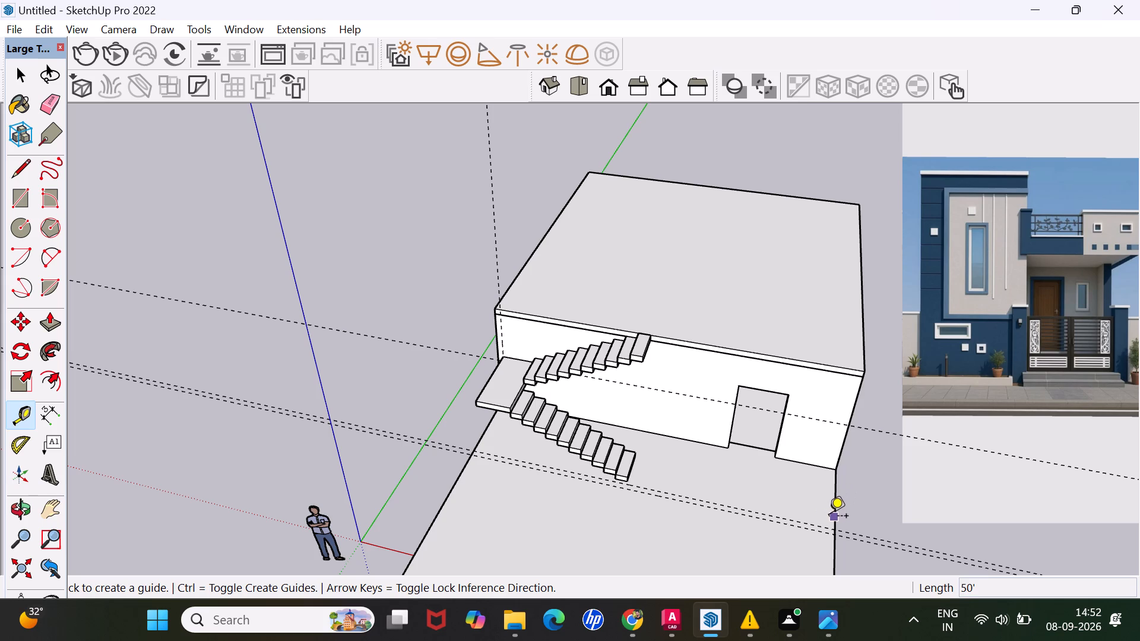
{"action": "left_click", "coordinate": [831, 516]}
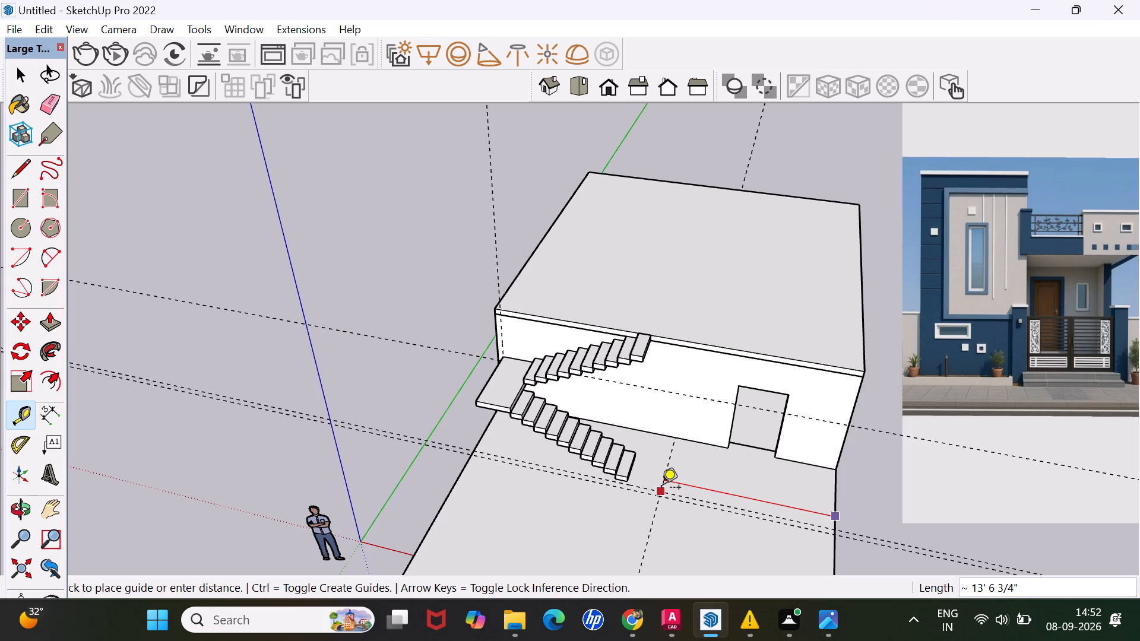
{"action": "left_click", "coordinate": [660, 487]}
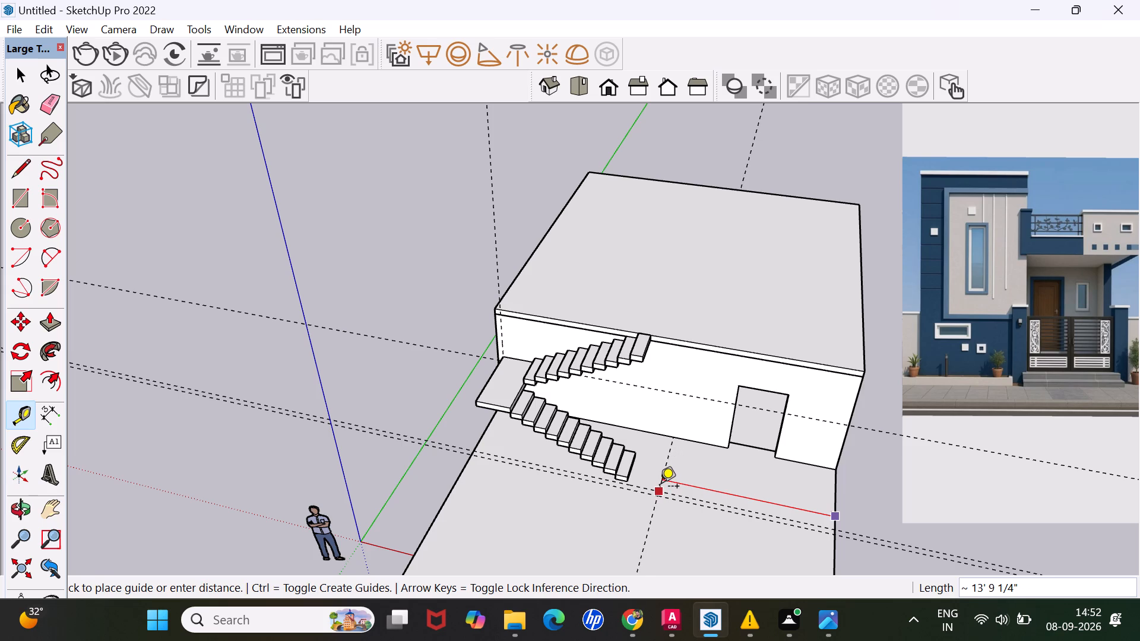
{"action": "scroll", "coordinate": [660, 485], "scroll_direction": "down", "scroll_amount": 7}
{"action": "scroll", "coordinate": [604, 474], "scroll_direction": "up", "scroll_amount": 7}
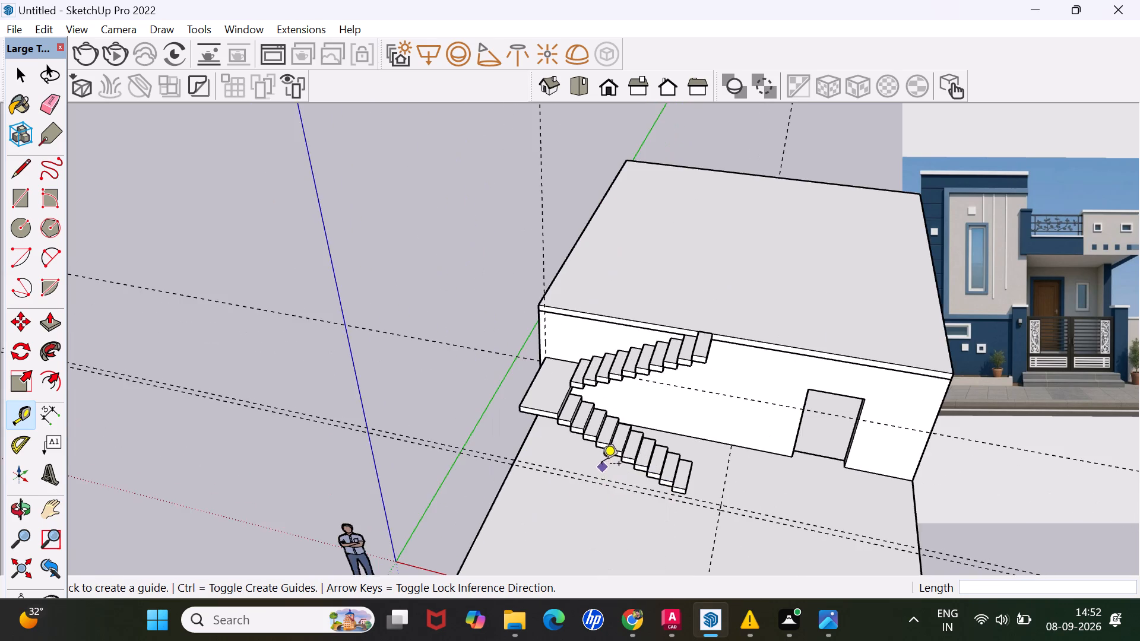
Draw a 6" by about 16' 3" rectangle on the floor slab between the parallel guides, from the slab edge to the cross guide.
{"action": "scroll", "coordinate": [601, 462], "scroll_direction": "up", "scroll_amount": 3}
{"action": "scroll", "coordinate": [544, 426], "scroll_direction": "down", "scroll_amount": 4}
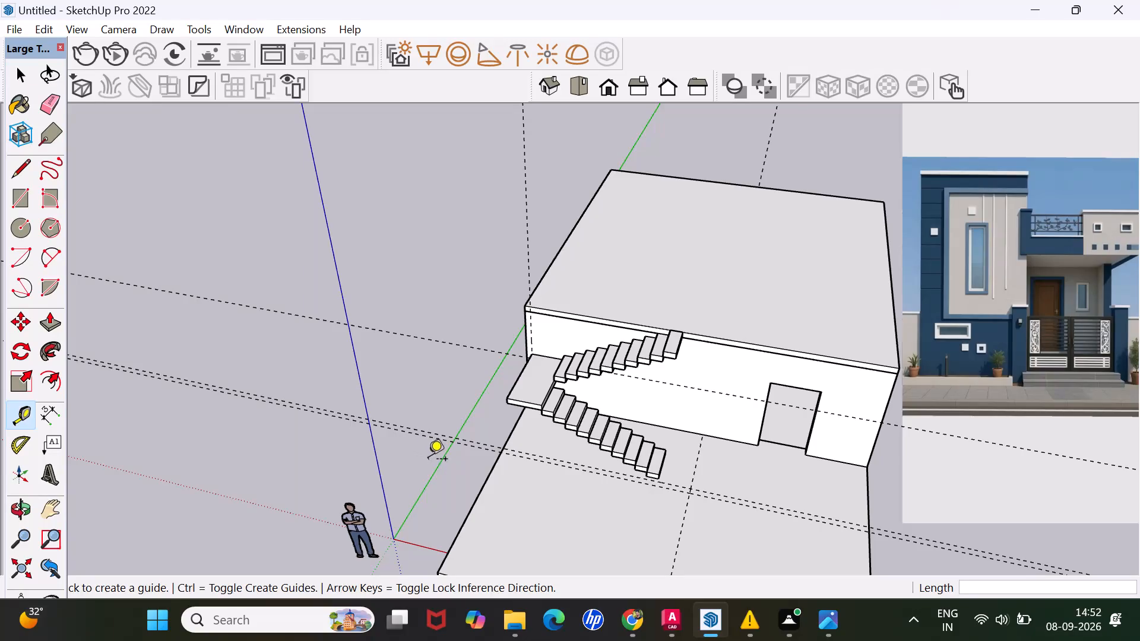
{"action": "left_click_drag", "start_coordinate": [24, 202], "coordinate": [22, 195]}
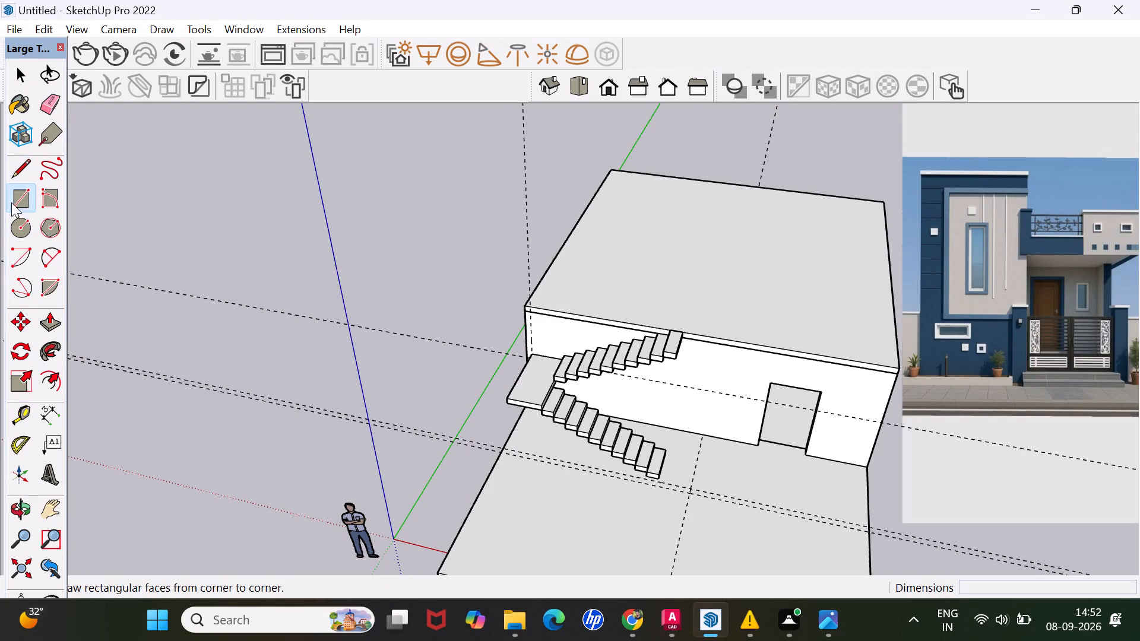
{"action": "left_click", "coordinate": [503, 448]}
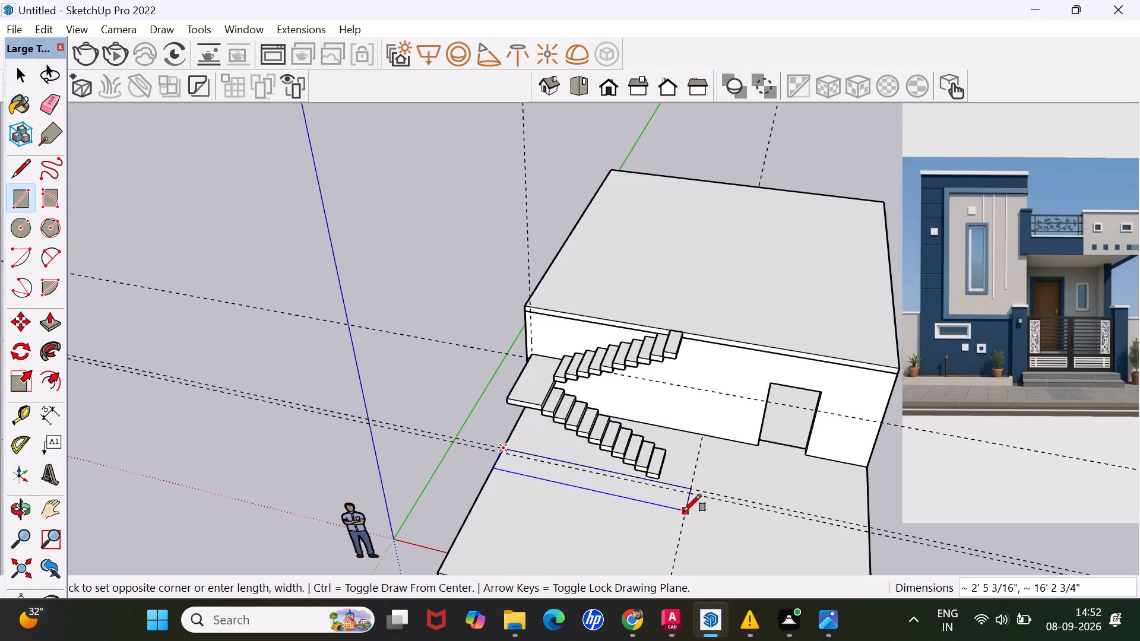
{"action": "scroll", "coordinate": [712, 493], "scroll_direction": "up", "scroll_amount": 9}
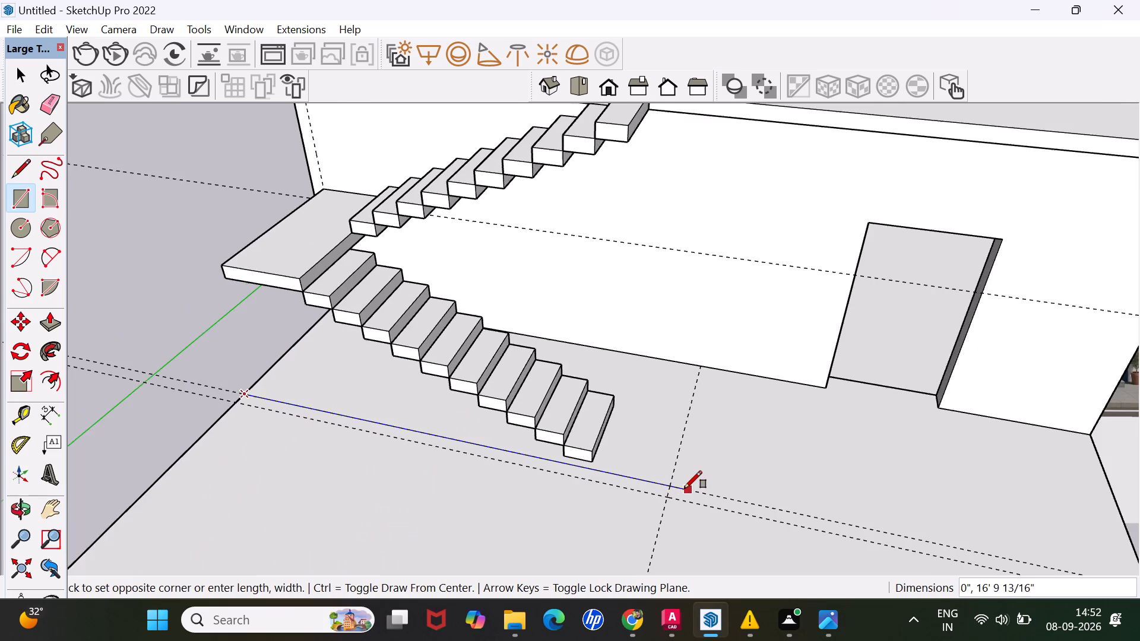
{"action": "scroll", "coordinate": [680, 488], "scroll_direction": "up", "scroll_amount": 3}
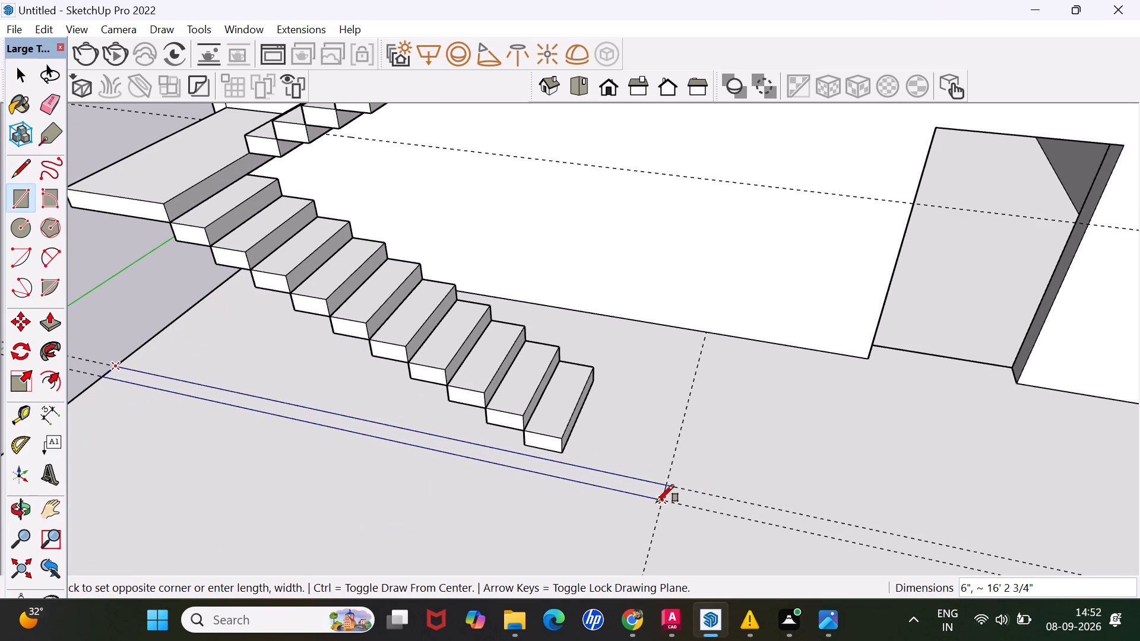
{"action": "left_click", "coordinate": [662, 502]}
{"action": "scroll", "coordinate": [670, 479], "scroll_direction": "down", "scroll_amount": 5}
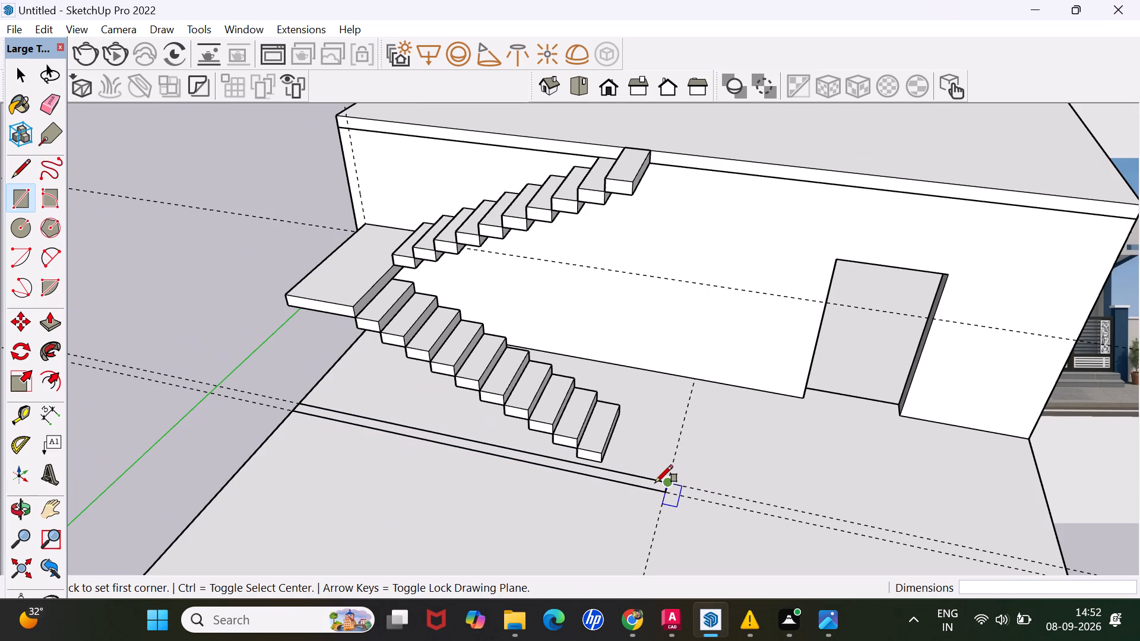
{"action": "key", "text": "space"}
Push/Pull the narrow strip in front of the staircase up 20' as a wall.
{"action": "key", "text": "p"}
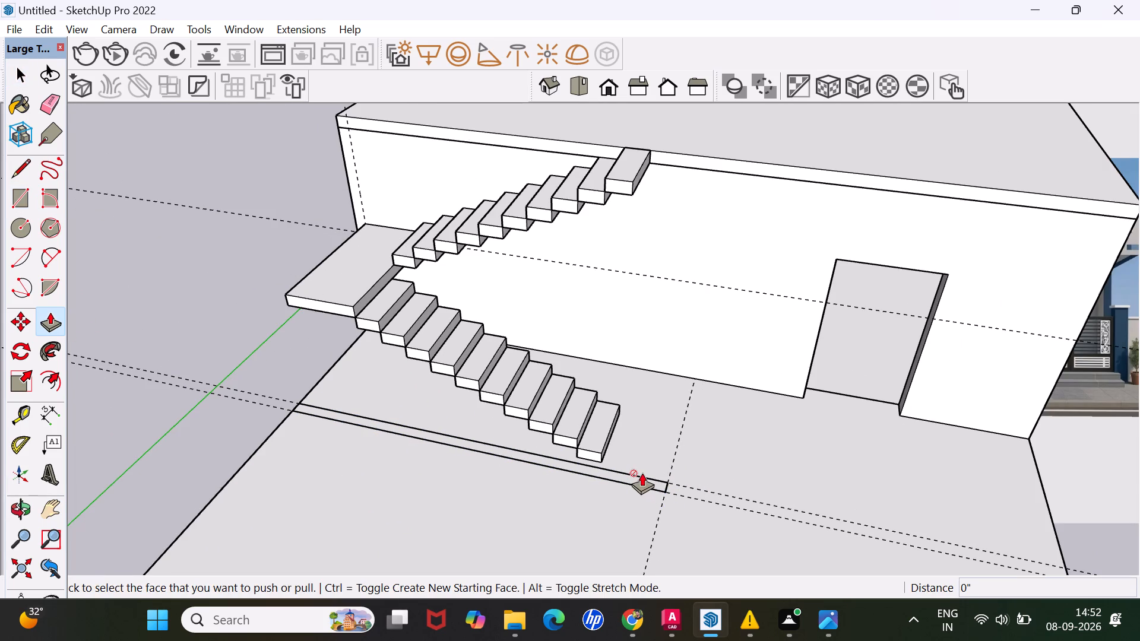
{"action": "scroll", "coordinate": [642, 472], "scroll_direction": "up", "scroll_amount": 10}
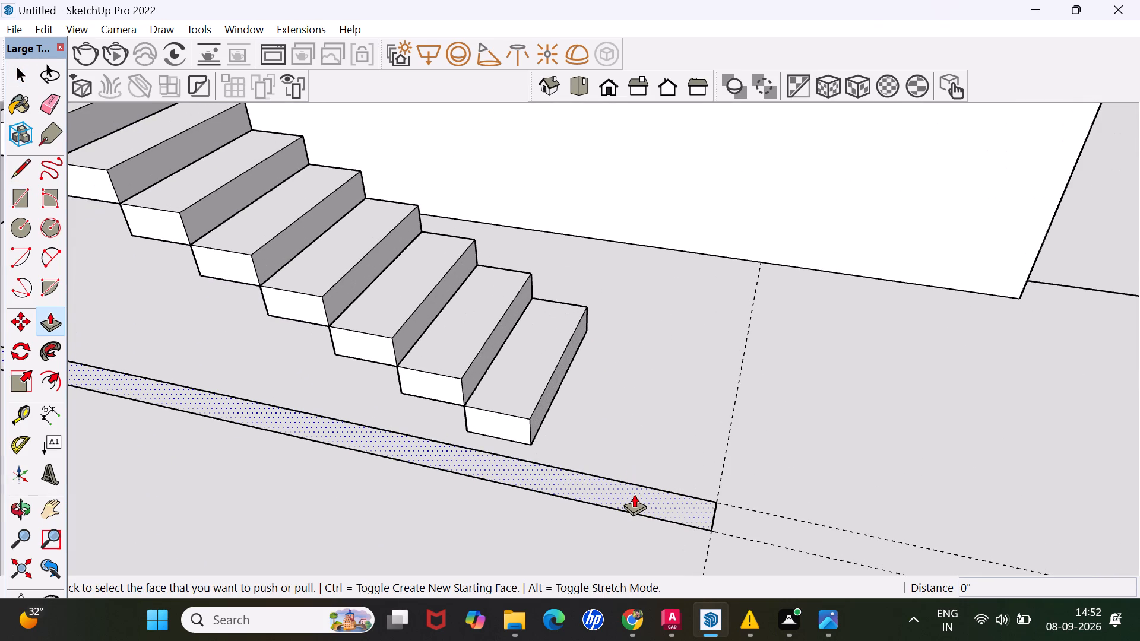
{"action": "left_click", "coordinate": [634, 494]}
{"action": "scroll", "coordinate": [631, 392], "scroll_direction": "down", "scroll_amount": 14}
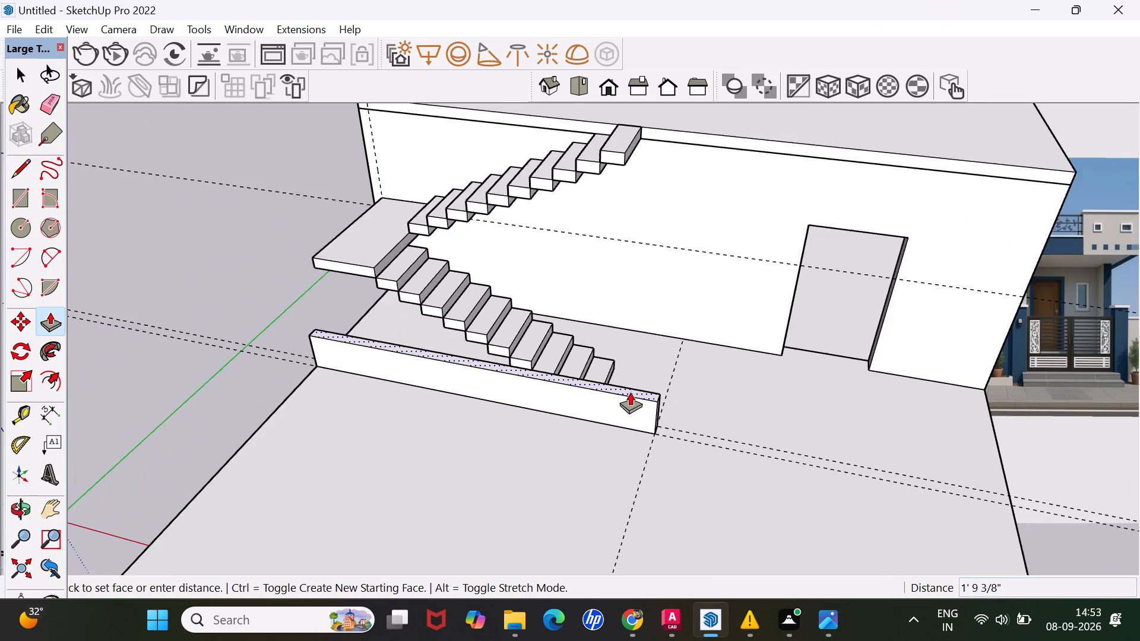
{"action": "scroll", "coordinate": [629, 383], "scroll_direction": "down", "scroll_amount": 9}
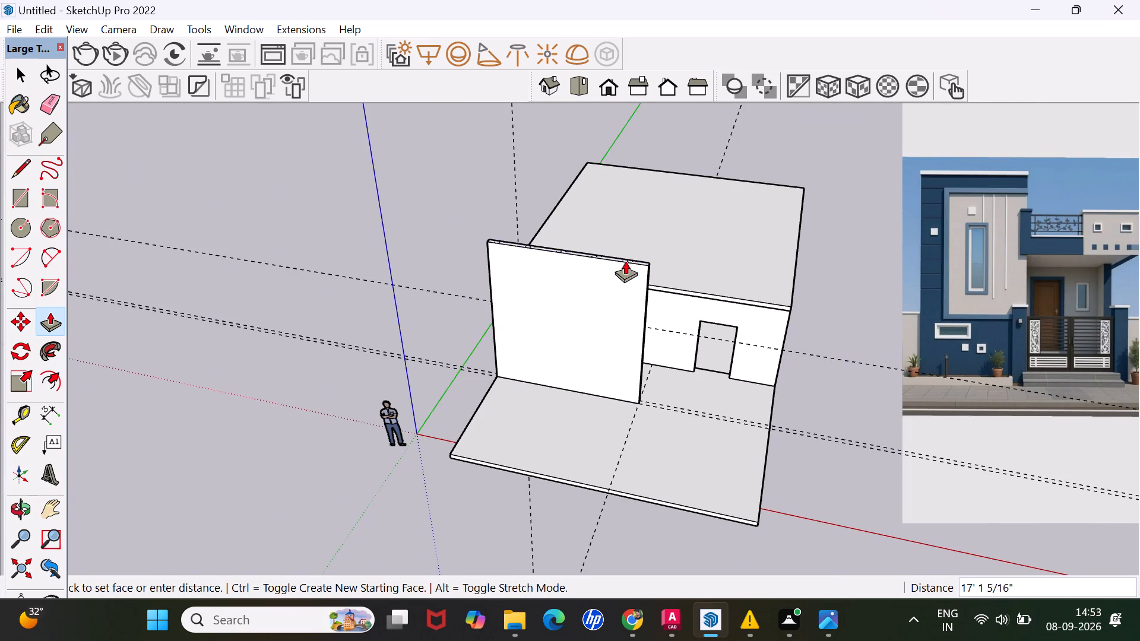
{"action": "key", "text": "2"}
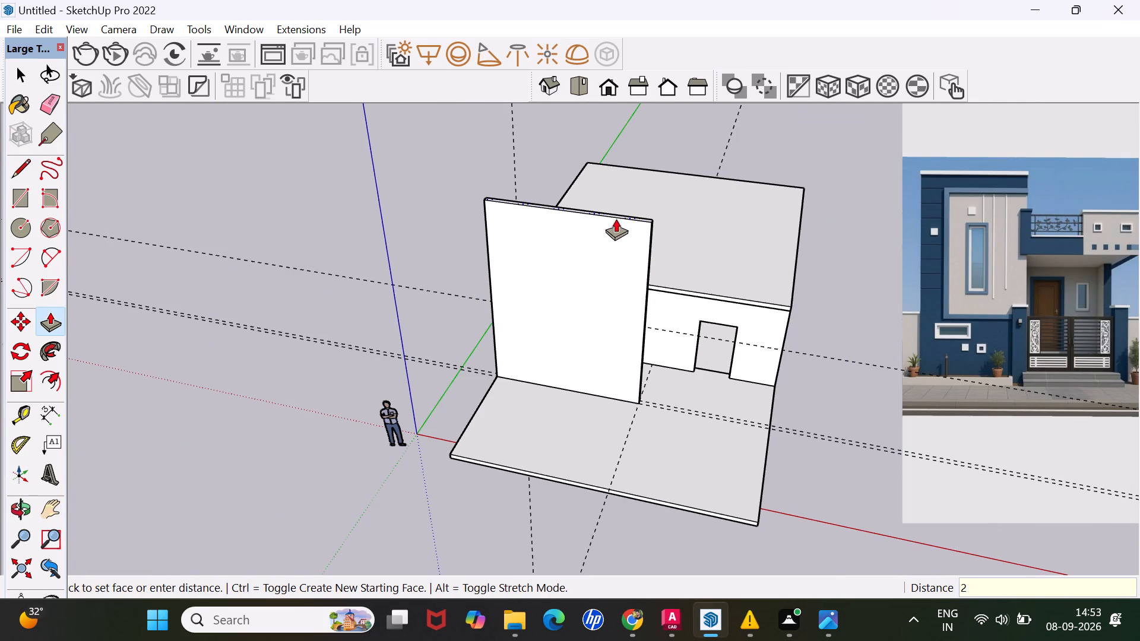
{"action": "key", "text": "0"}
{"action": "key", "text": "apostrophe"}
{"action": "key", "text": "Return"}
Select the whole new wall in front of the staircase and make it a group.
{"action": "scroll", "coordinate": [613, 223], "scroll_direction": "down", "scroll_amount": 3}
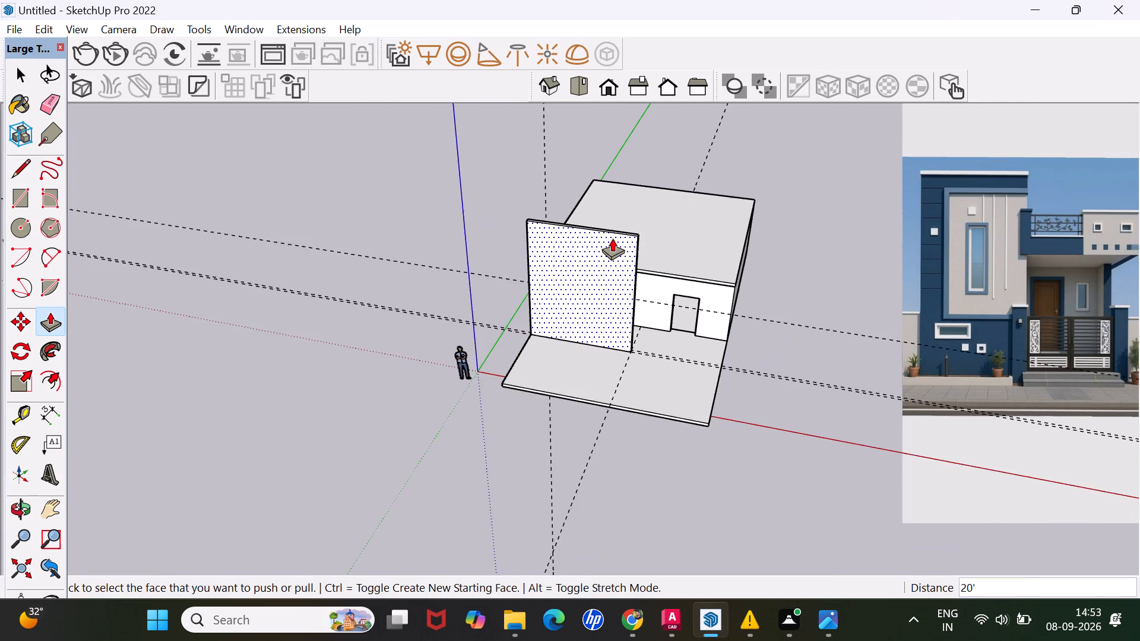
{"action": "scroll", "coordinate": [612, 238], "scroll_direction": "down", "scroll_amount": 4}
{"action": "middle_click_drag", "start_coordinate": [556, 283], "coordinate": [631, 218]}
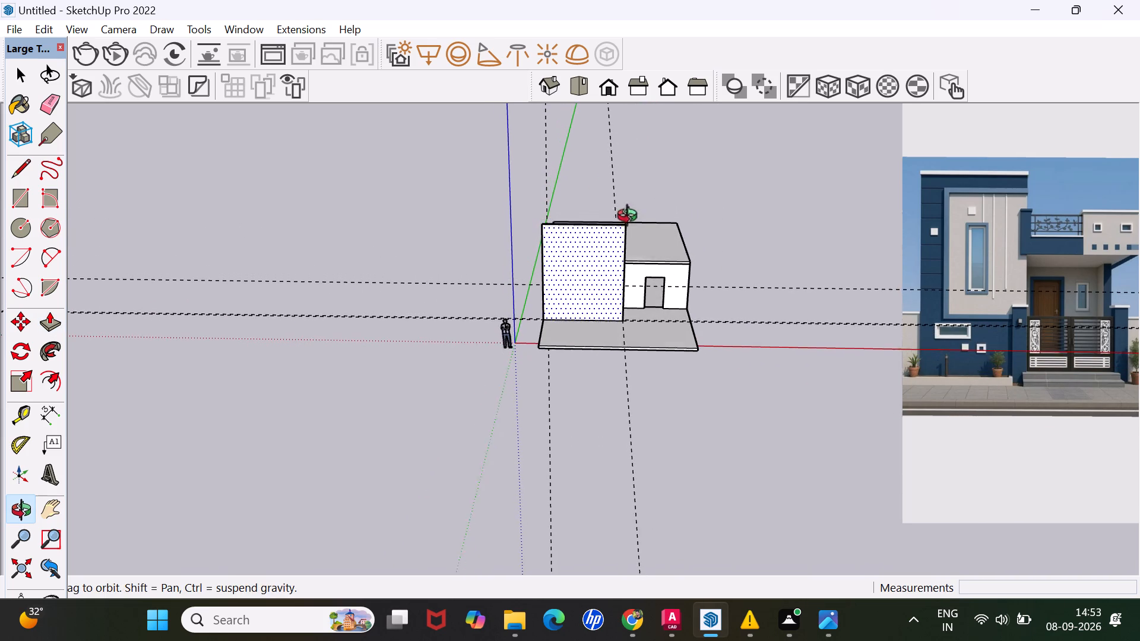
{"action": "middle_click_drag", "start_coordinate": [631, 218], "coordinate": [630, 211]}
{"action": "scroll", "coordinate": [572, 241], "scroll_direction": "up", "scroll_amount": 8}
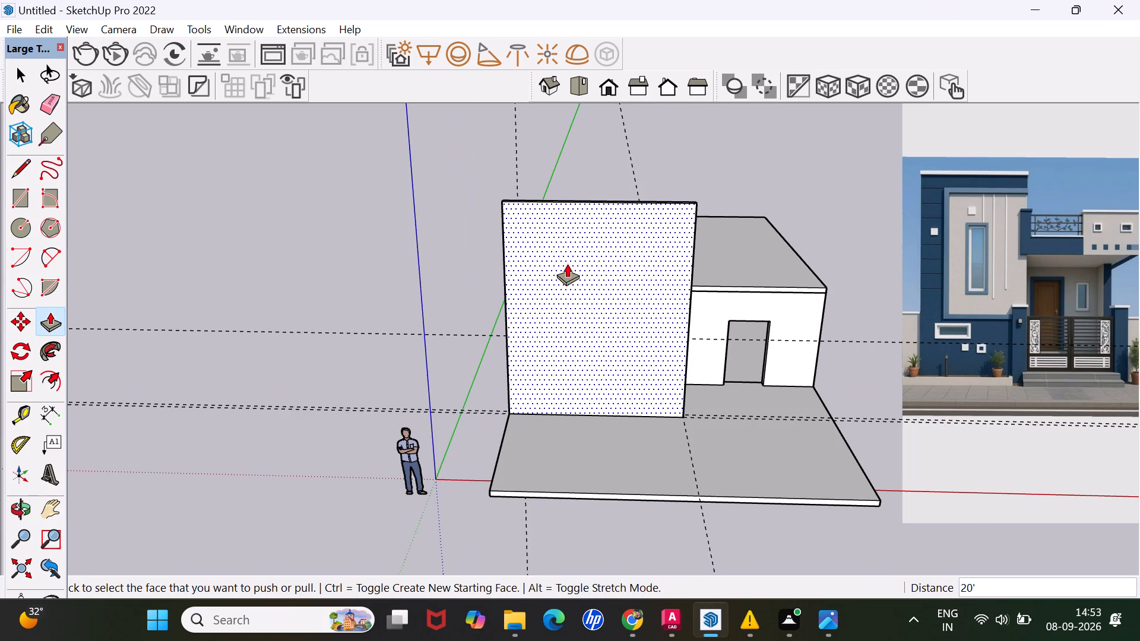
{"action": "key", "text": "space"}
{"action": "triple_click", "coordinate": [600, 280]}
{"action": "left_click", "coordinate": [601, 280]}
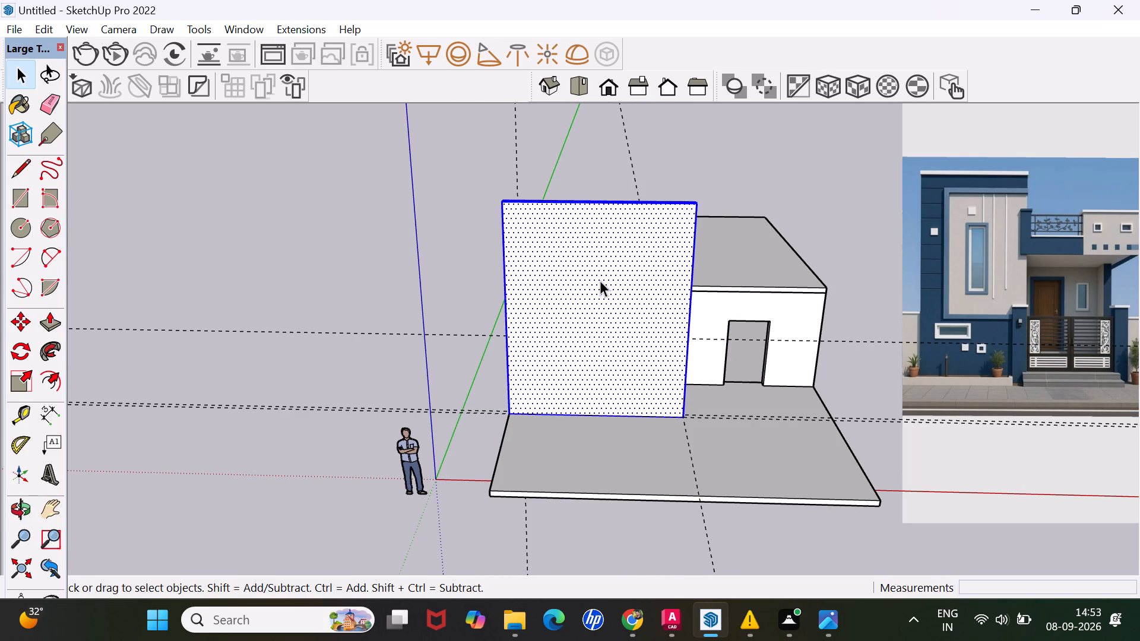
{"action": "right_click", "coordinate": [557, 303]}
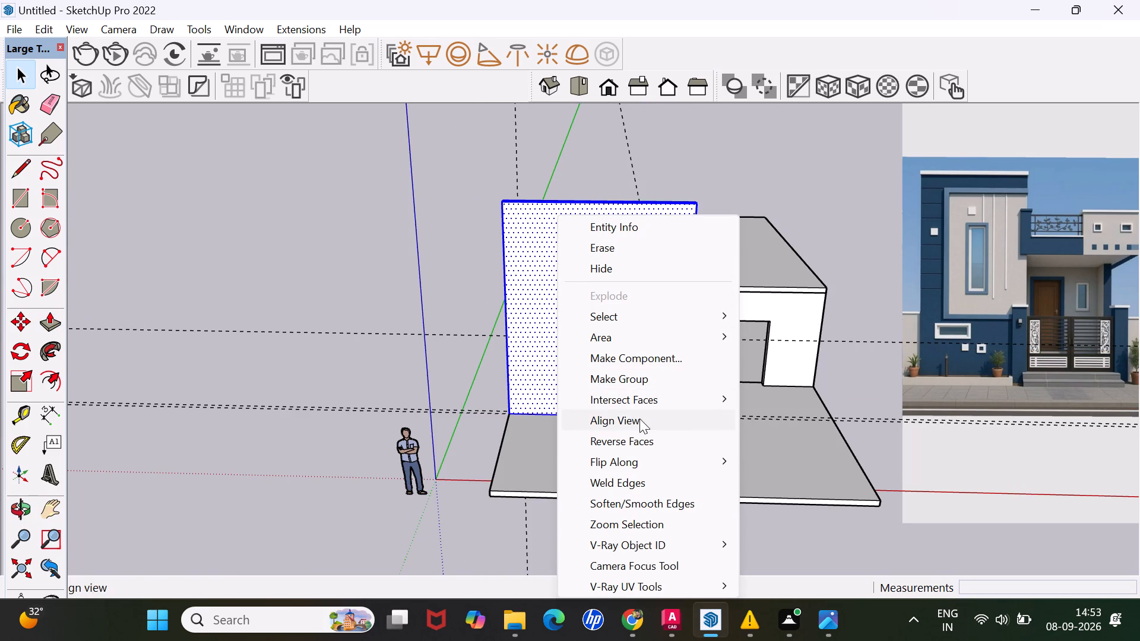
{"action": "left_click", "coordinate": [639, 380]}
{"action": "left_click", "coordinate": [470, 287]}
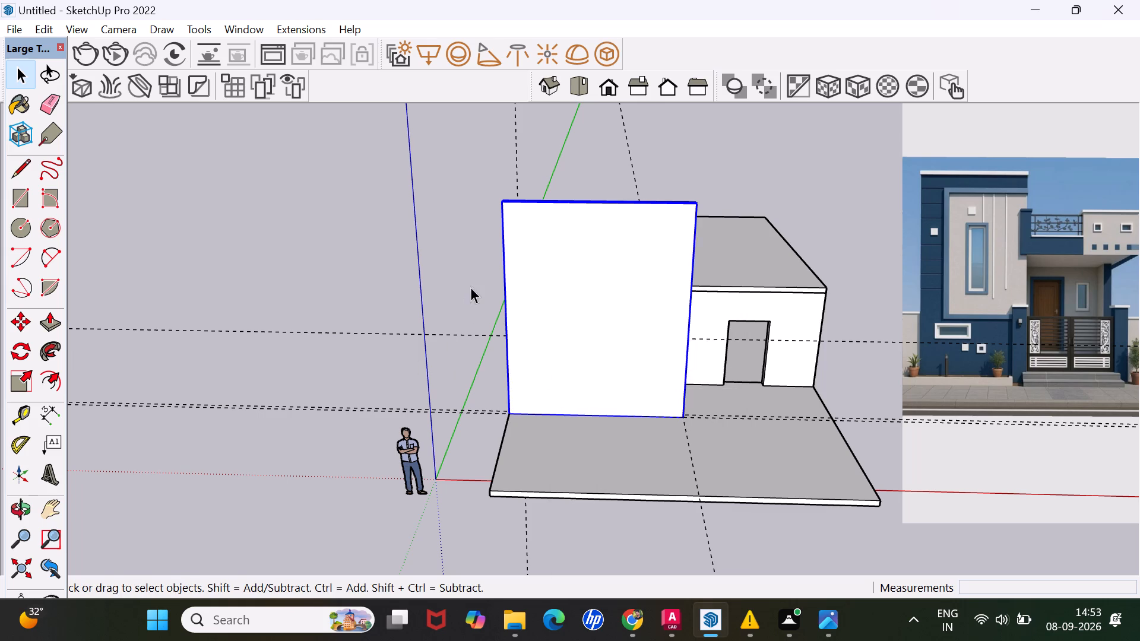
Place a vertical guide on the tall wall's face, 1' in from its side edge farthest from the door.
{"action": "scroll", "coordinate": [565, 305], "scroll_direction": "down", "scroll_amount": 2}
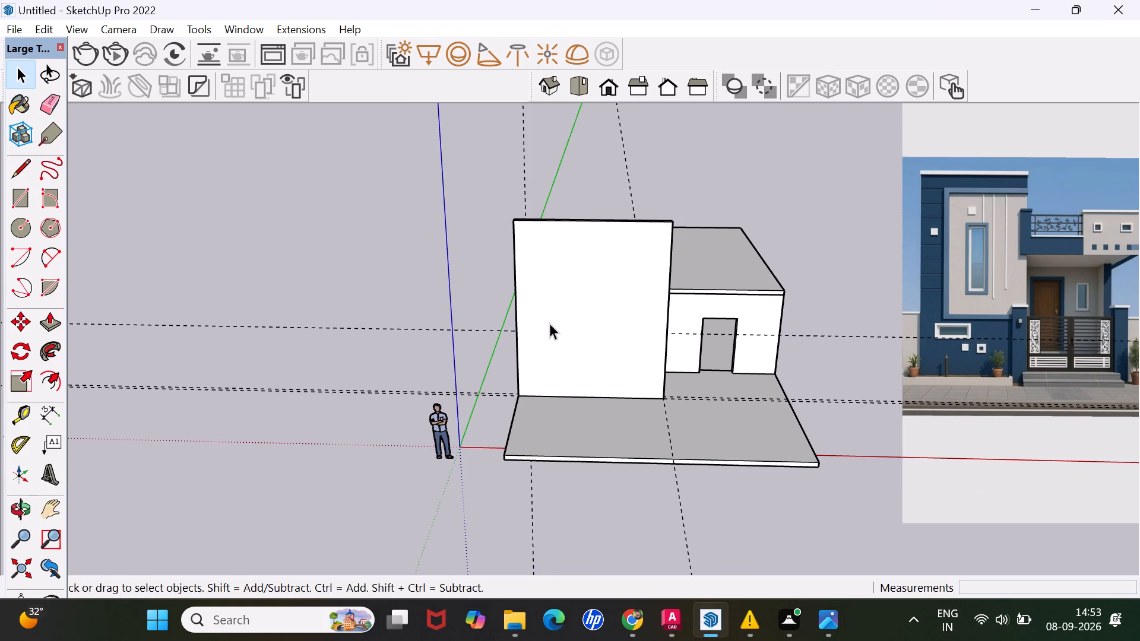
{"action": "middle_click_drag", "start_coordinate": [563, 317], "coordinate": [576, 260]}
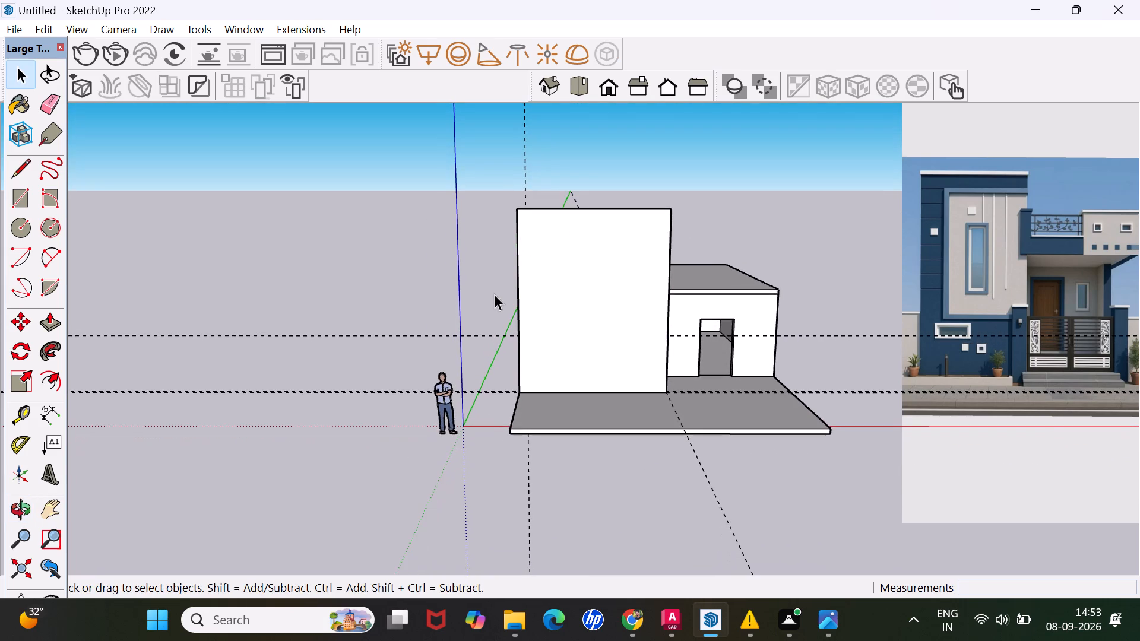
{"action": "scroll", "coordinate": [555, 275], "scroll_direction": "up", "scroll_amount": 1}
{"action": "scroll", "coordinate": [565, 296], "scroll_direction": "down", "scroll_amount": 2}
{"action": "scroll", "coordinate": [602, 299], "scroll_direction": "up", "scroll_amount": 2}
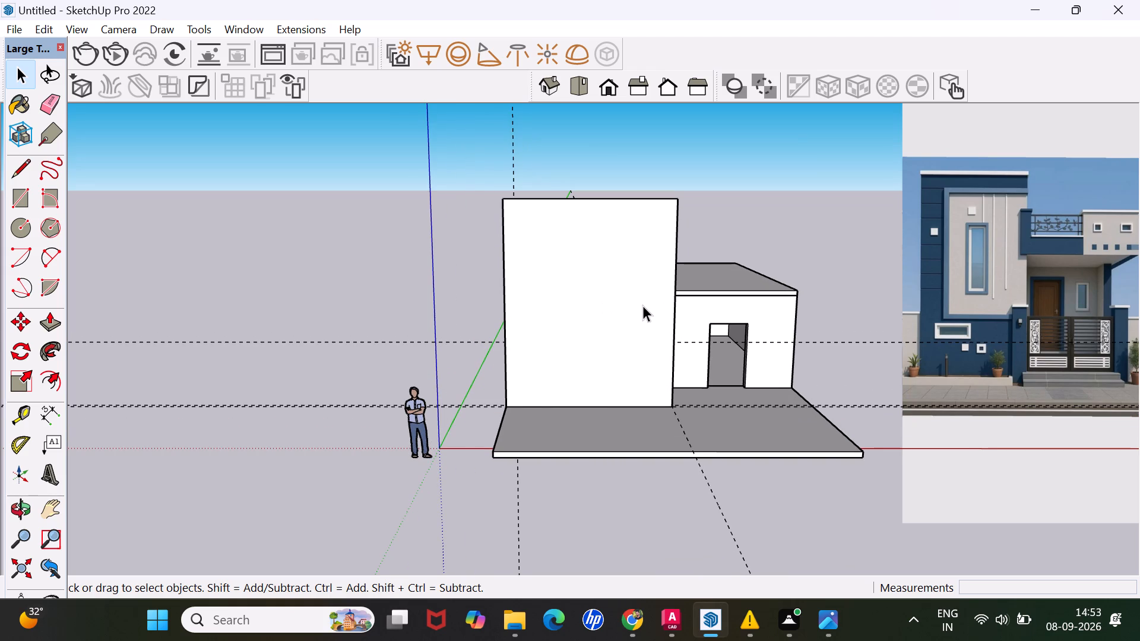
{"action": "scroll", "coordinate": [587, 292], "scroll_direction": "up", "scroll_amount": 1}
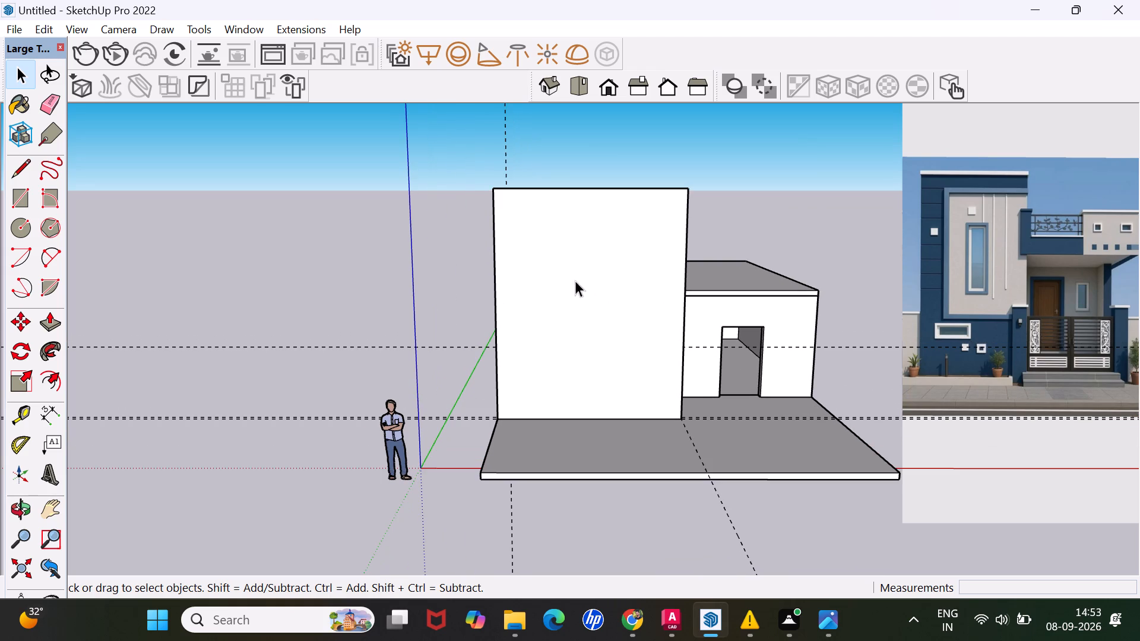
{"action": "scroll", "coordinate": [606, 296], "scroll_direction": "up", "scroll_amount": 1}
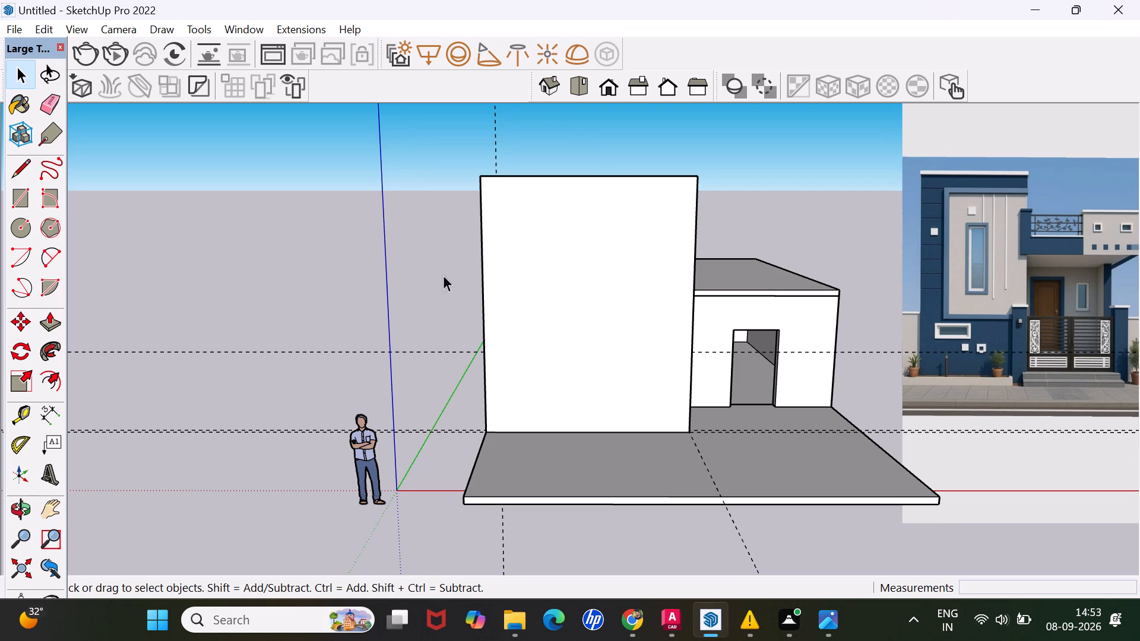
{"action": "key", "text": "t"}
{"action": "key", "text": "Return"}
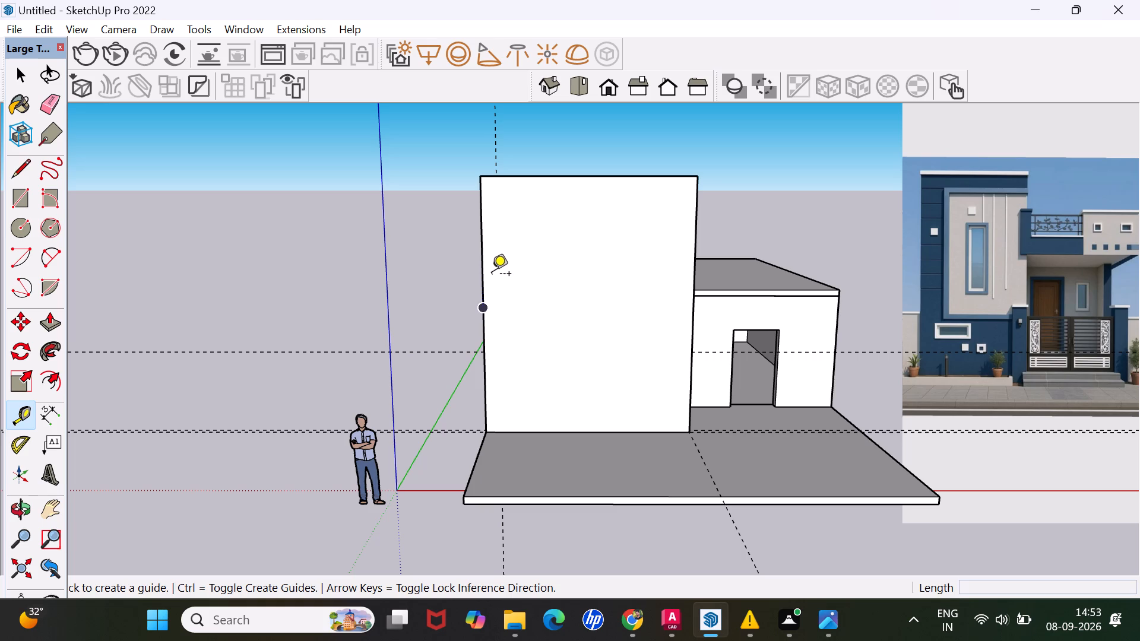
{"action": "left_click", "coordinate": [482, 266]}
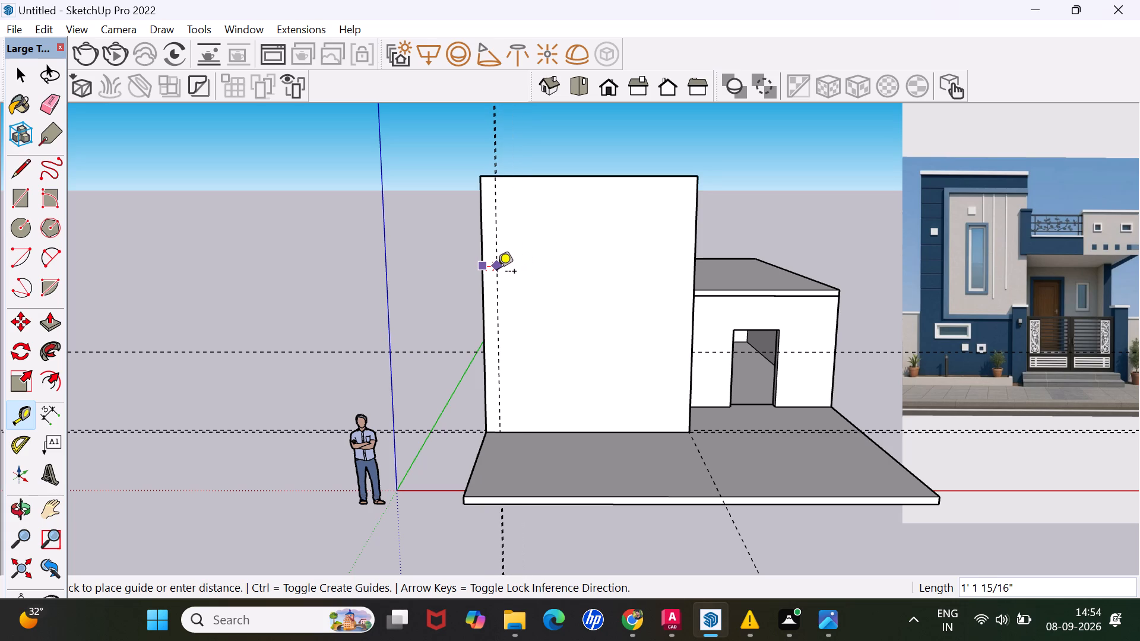
{"action": "key", "text": "1"}
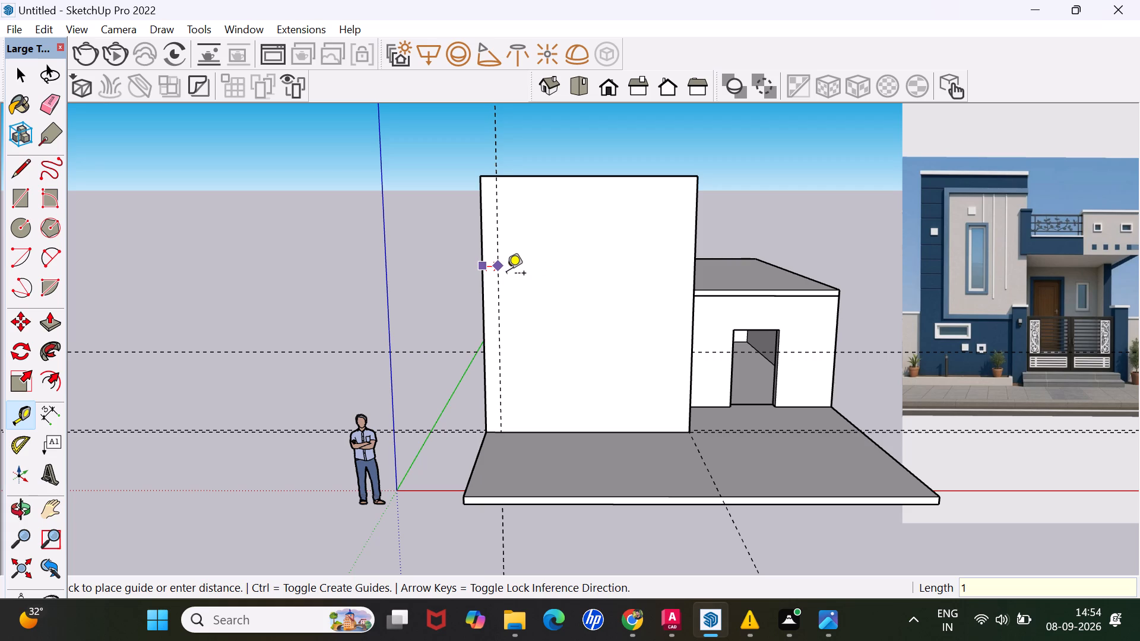
{"action": "key", "text": "apostrophe"}
{"action": "key", "text": "Return"}
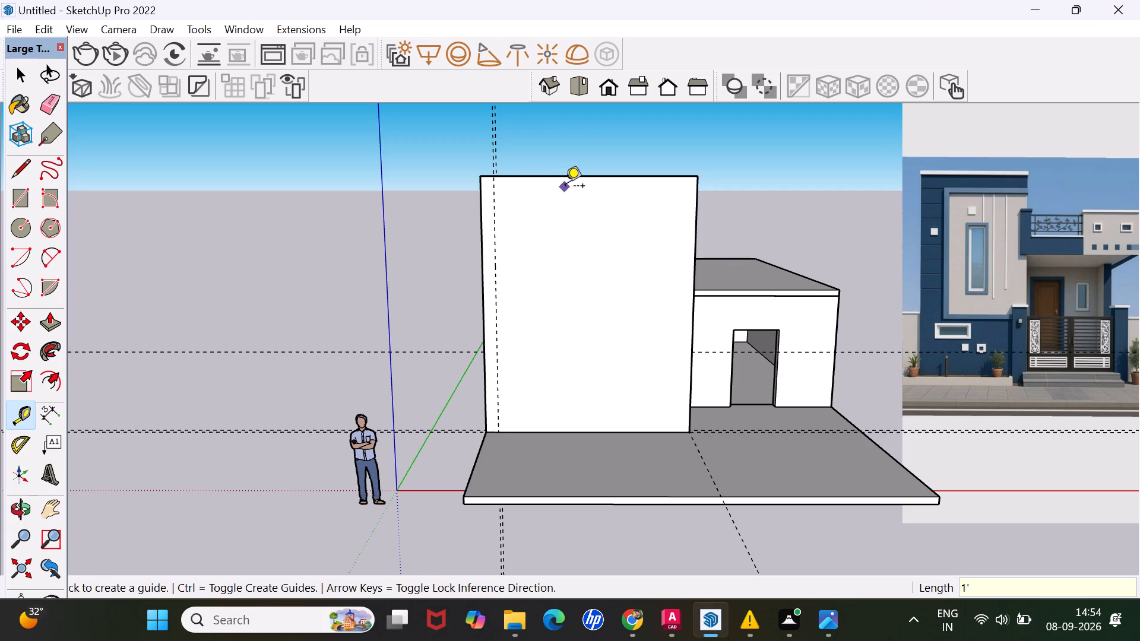
Place a horizontal guide on the tall wall's face, 1' below its top edge.
{"action": "left_click", "coordinate": [569, 179]}
{"action": "key", "text": "1"}
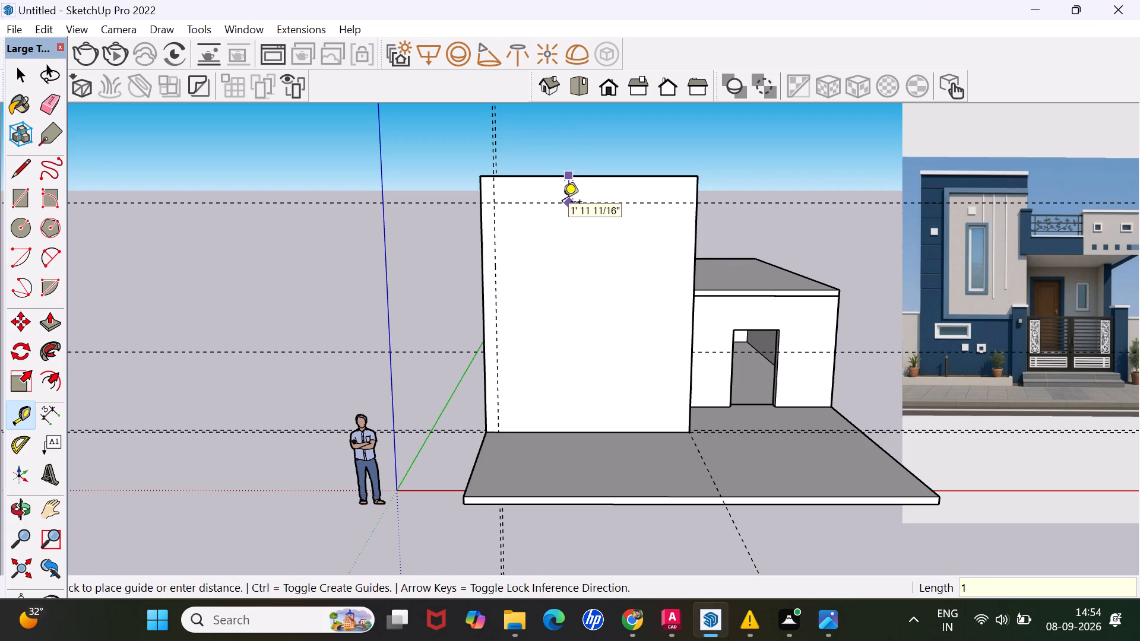
{"action": "key", "text": "apostrophe"}
{"action": "key", "text": "Return"}
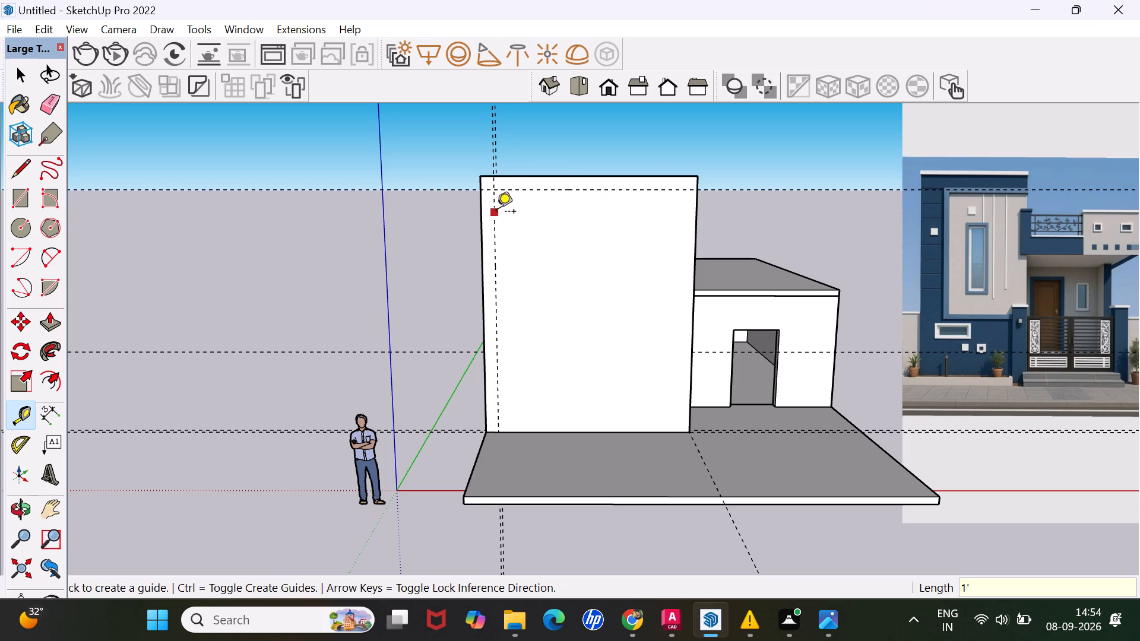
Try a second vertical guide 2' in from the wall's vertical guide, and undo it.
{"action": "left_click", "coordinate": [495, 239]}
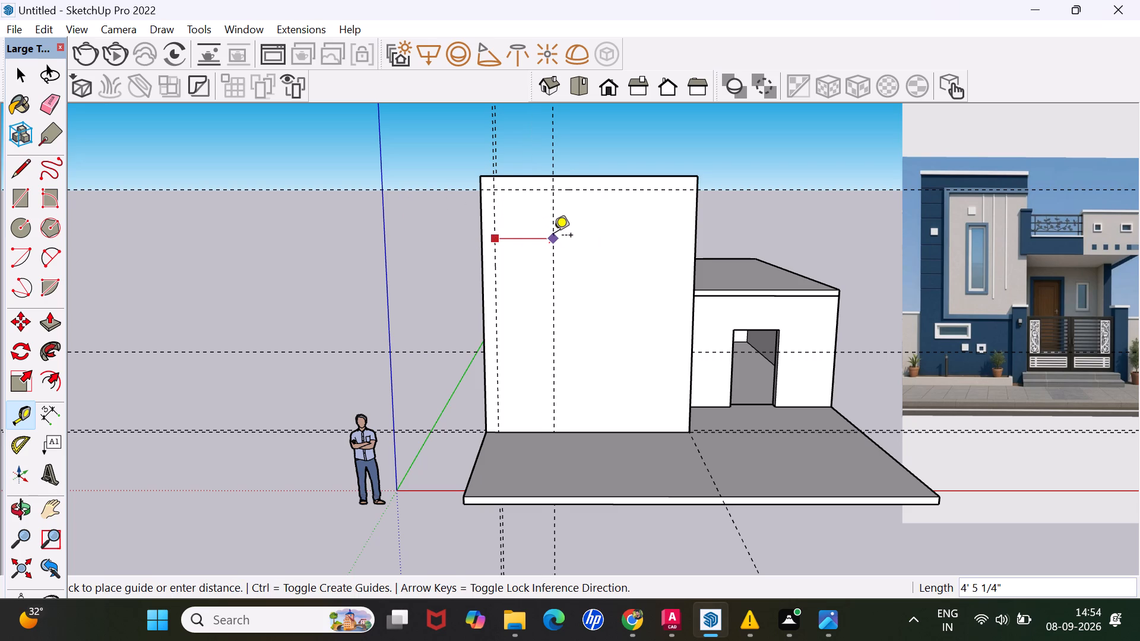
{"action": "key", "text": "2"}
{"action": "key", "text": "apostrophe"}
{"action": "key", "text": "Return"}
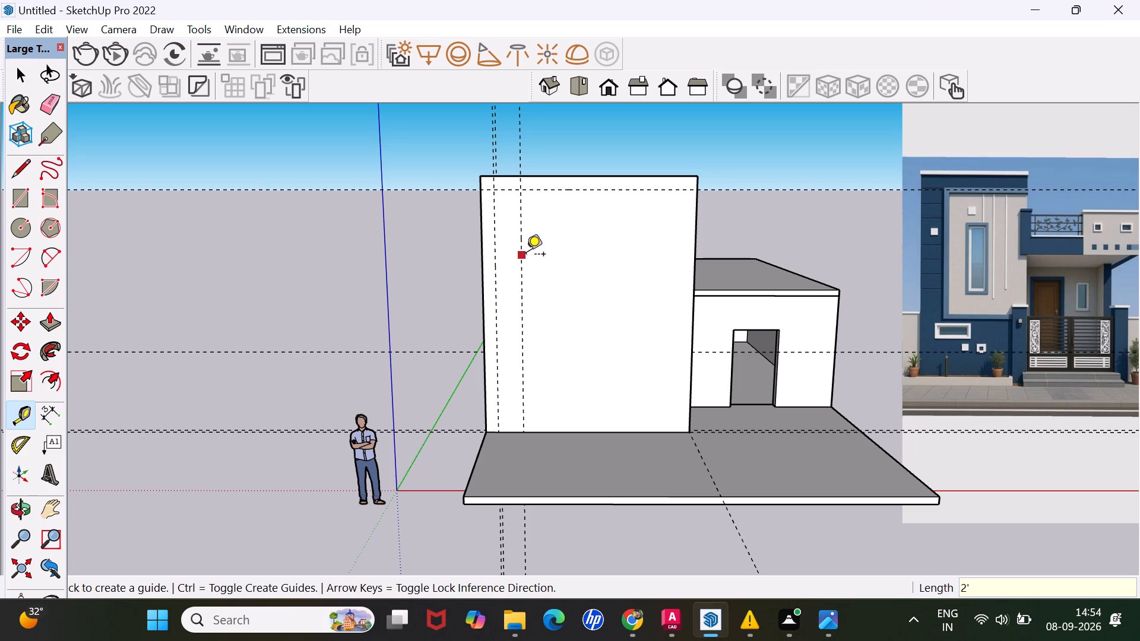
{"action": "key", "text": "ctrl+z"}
Place a second vertical guide on the tall wall, 3' in from the first vertical guide toward the door side.
{"action": "left_click", "coordinate": [493, 257]}
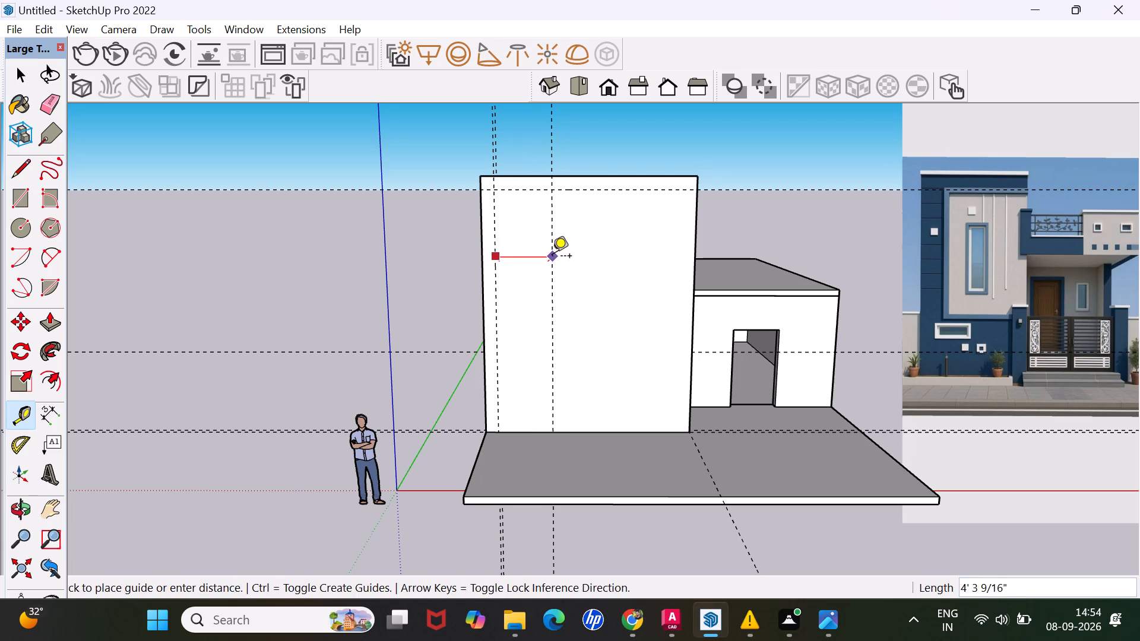
{"action": "type", "text": "3'"}
{"action": "key", "text": "Return"}
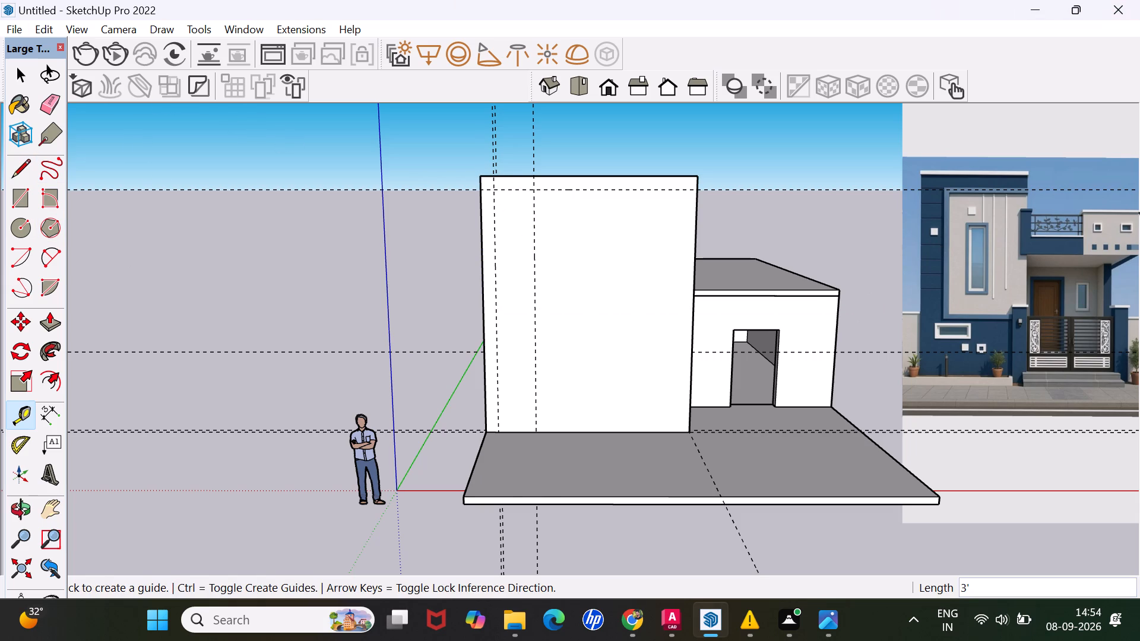
Draw a 1' high rectangle along the tall wall's top edge, spanning its full width down to the horizontal guide.
{"action": "left_click", "coordinate": [15, 193]}
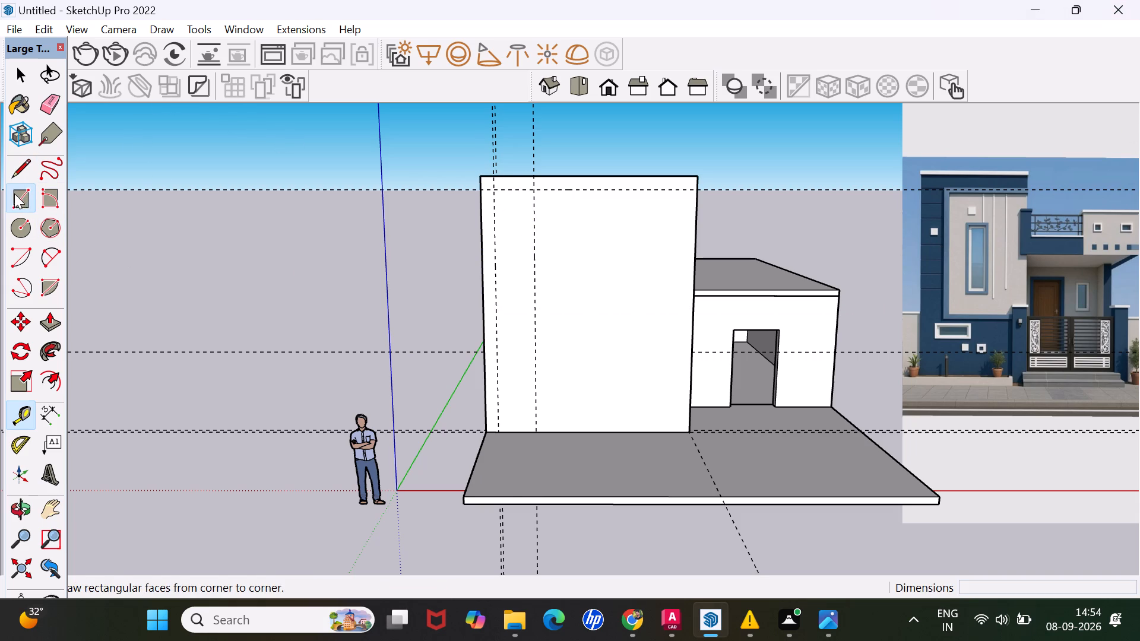
{"action": "left_click", "coordinate": [480, 173]}
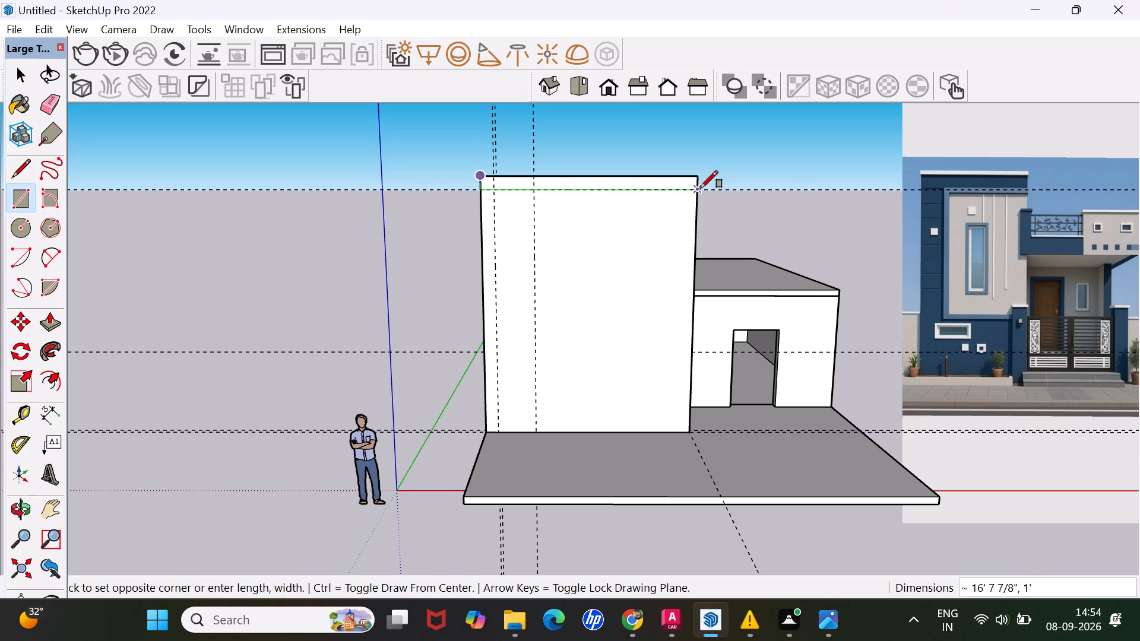
{"action": "left_click", "coordinate": [698, 189]}
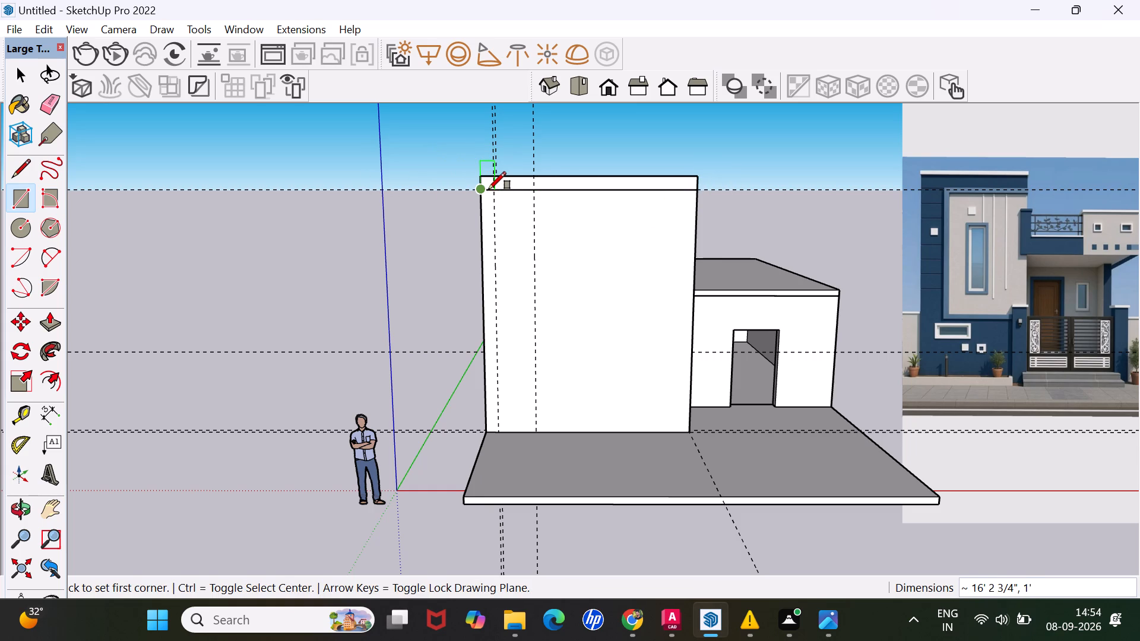
Draw a 1' by 19' vertical rectangle below the top band, between the wall's side edge and the first vertical guide.
{"action": "left_click", "coordinate": [488, 189]}
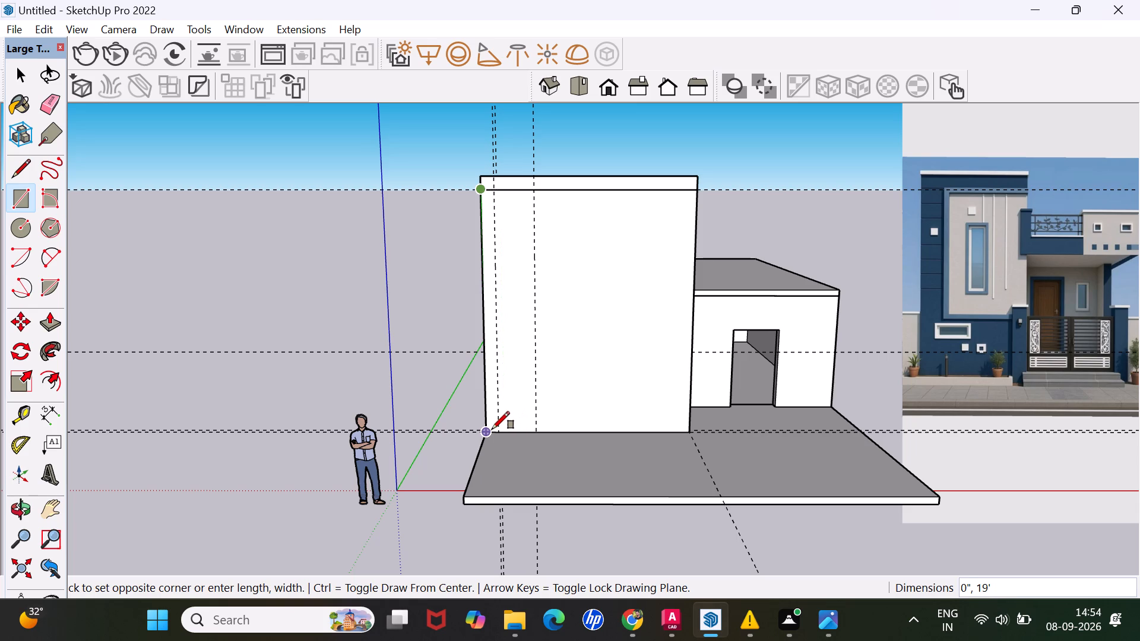
{"action": "scroll", "coordinate": [492, 429], "scroll_direction": "up", "scroll_amount": 8}
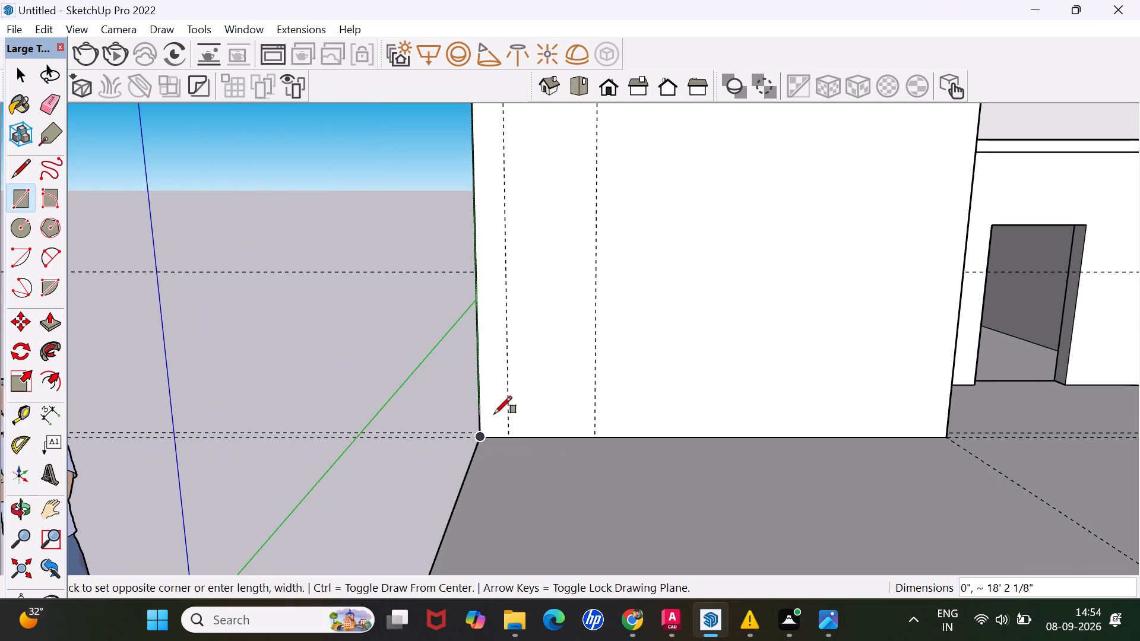
{"action": "left_click", "coordinate": [508, 431]}
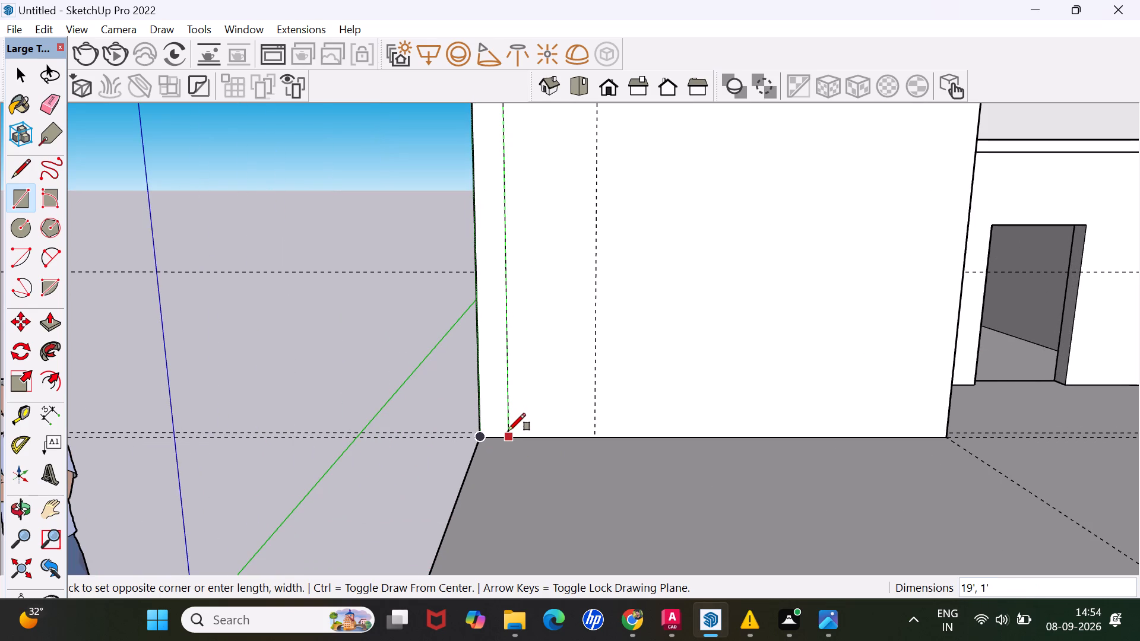
Erase the short edge dividing the top and side bands, along with the horizontal guide there, forming one L-shaped face.
{"action": "scroll", "coordinate": [528, 373], "scroll_direction": "down", "scroll_amount": 12}
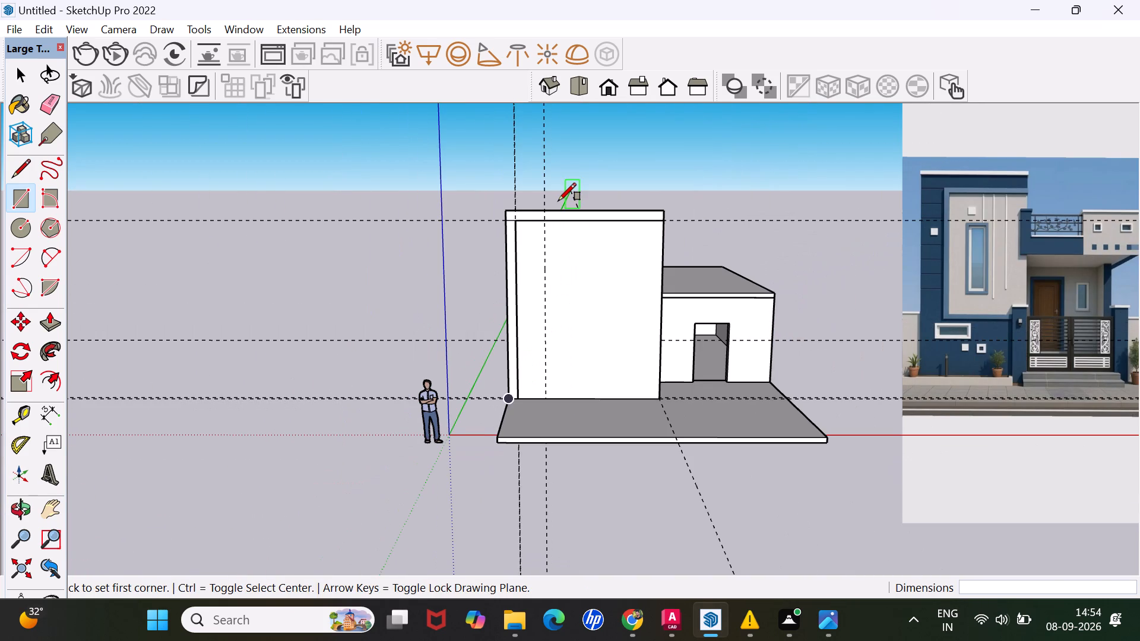
{"action": "scroll", "coordinate": [558, 201], "scroll_direction": "up", "scroll_amount": 5}
{"action": "scroll", "coordinate": [482, 215], "scroll_direction": "up", "scroll_amount": 8}
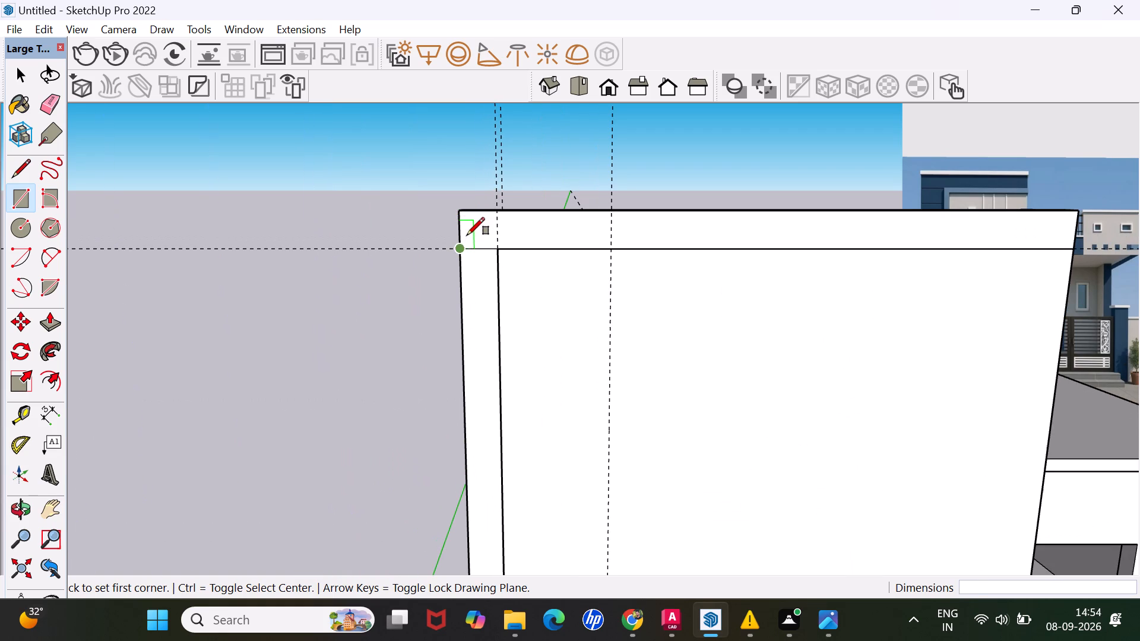
{"action": "key", "text": "e"}
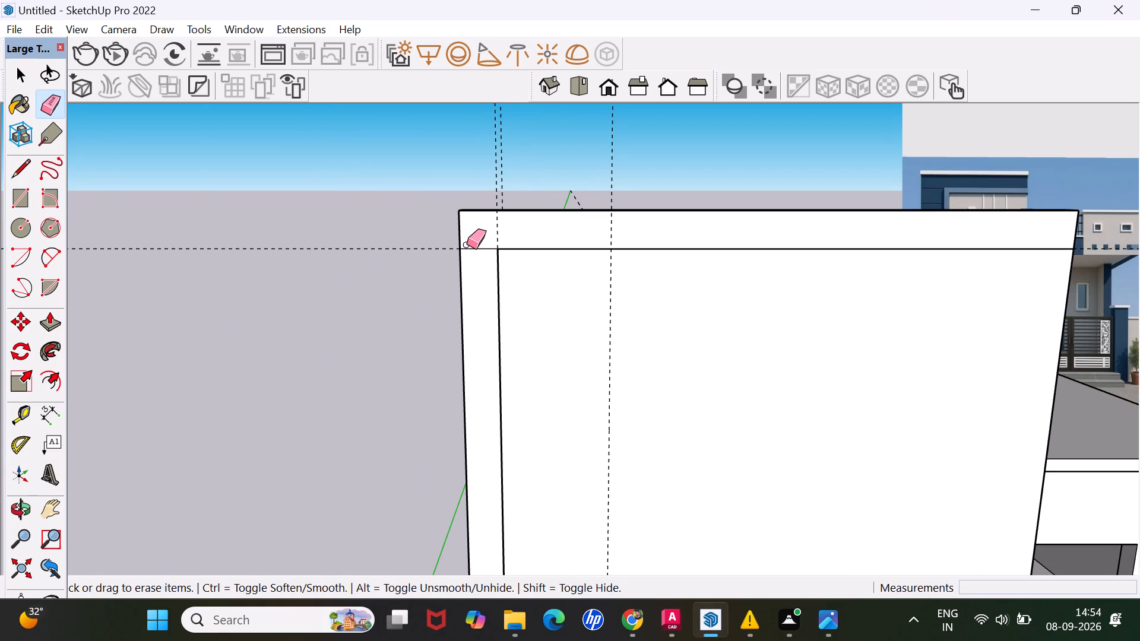
{"action": "left_click", "coordinate": [476, 250]}
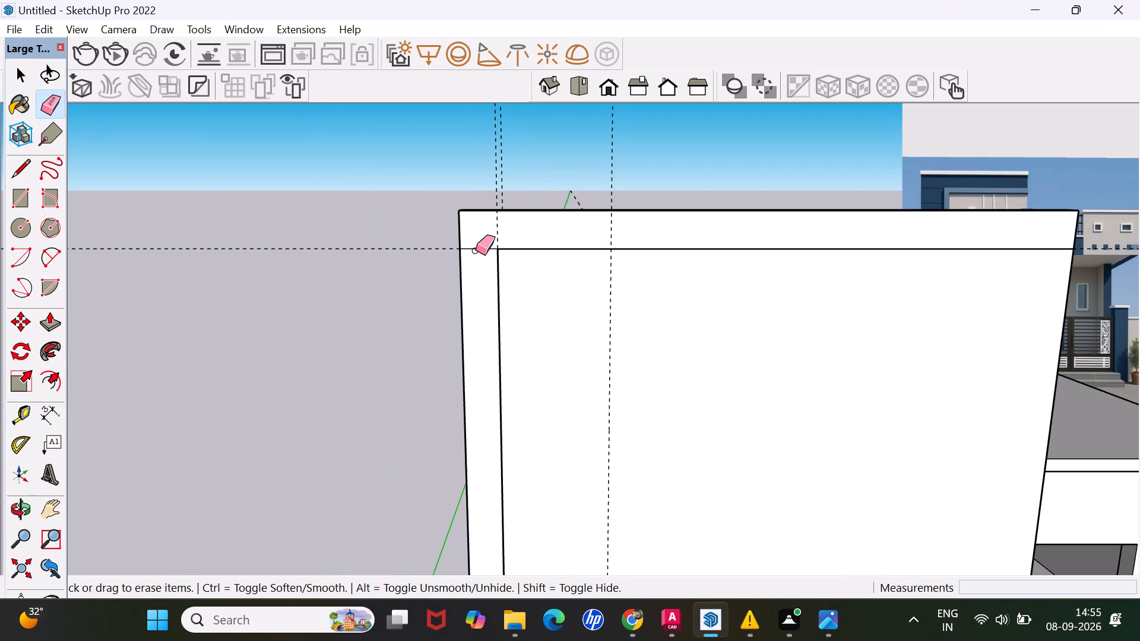
{"action": "left_click", "coordinate": [476, 248]}
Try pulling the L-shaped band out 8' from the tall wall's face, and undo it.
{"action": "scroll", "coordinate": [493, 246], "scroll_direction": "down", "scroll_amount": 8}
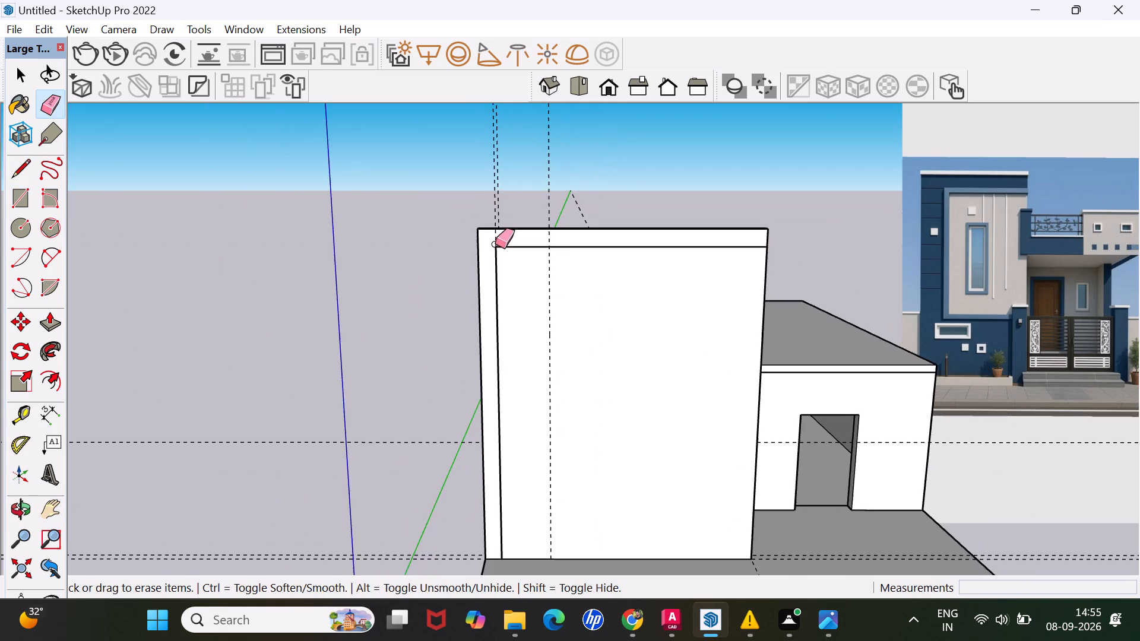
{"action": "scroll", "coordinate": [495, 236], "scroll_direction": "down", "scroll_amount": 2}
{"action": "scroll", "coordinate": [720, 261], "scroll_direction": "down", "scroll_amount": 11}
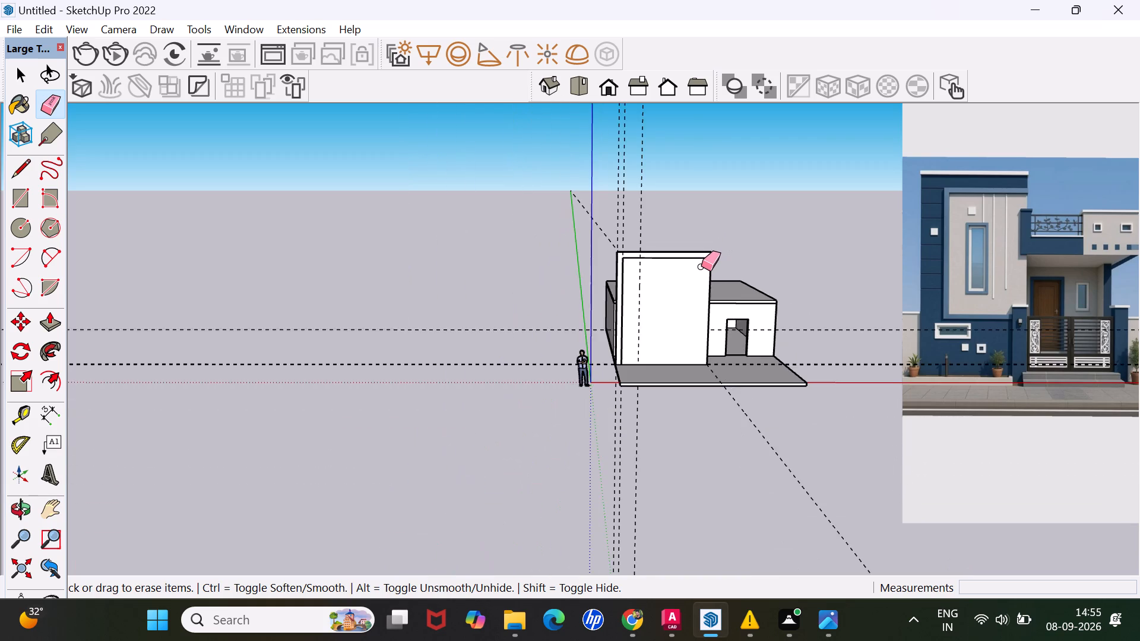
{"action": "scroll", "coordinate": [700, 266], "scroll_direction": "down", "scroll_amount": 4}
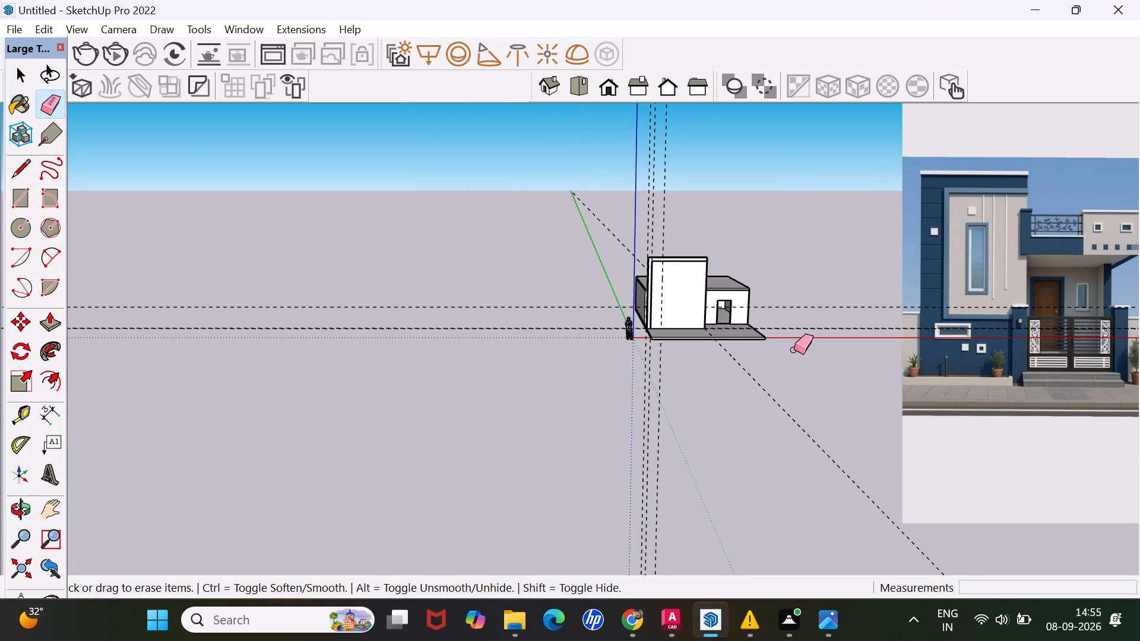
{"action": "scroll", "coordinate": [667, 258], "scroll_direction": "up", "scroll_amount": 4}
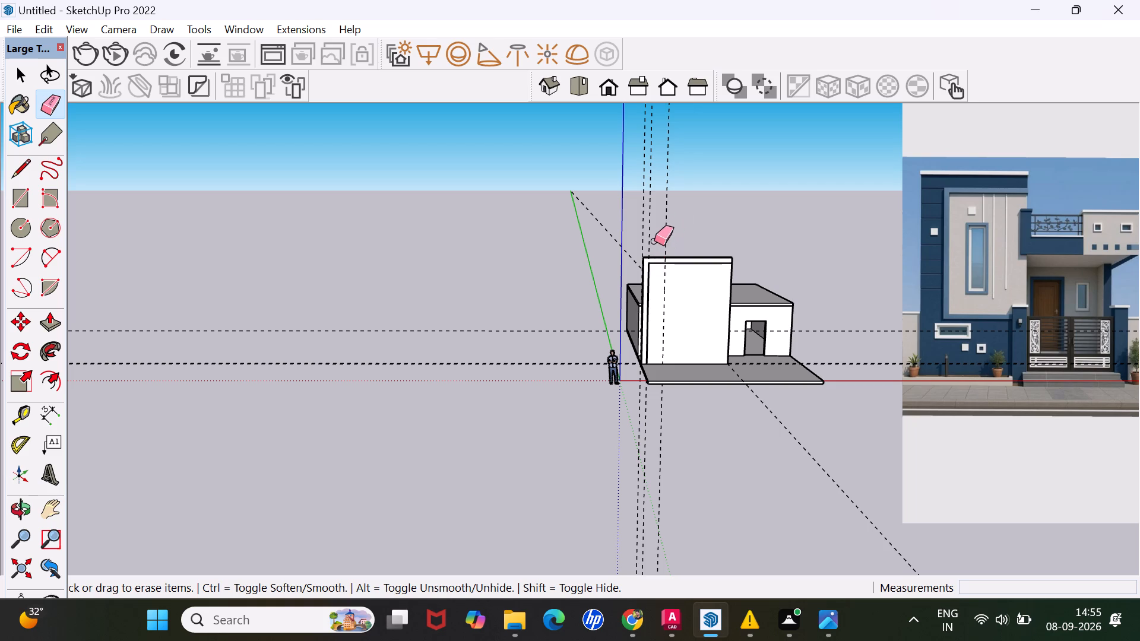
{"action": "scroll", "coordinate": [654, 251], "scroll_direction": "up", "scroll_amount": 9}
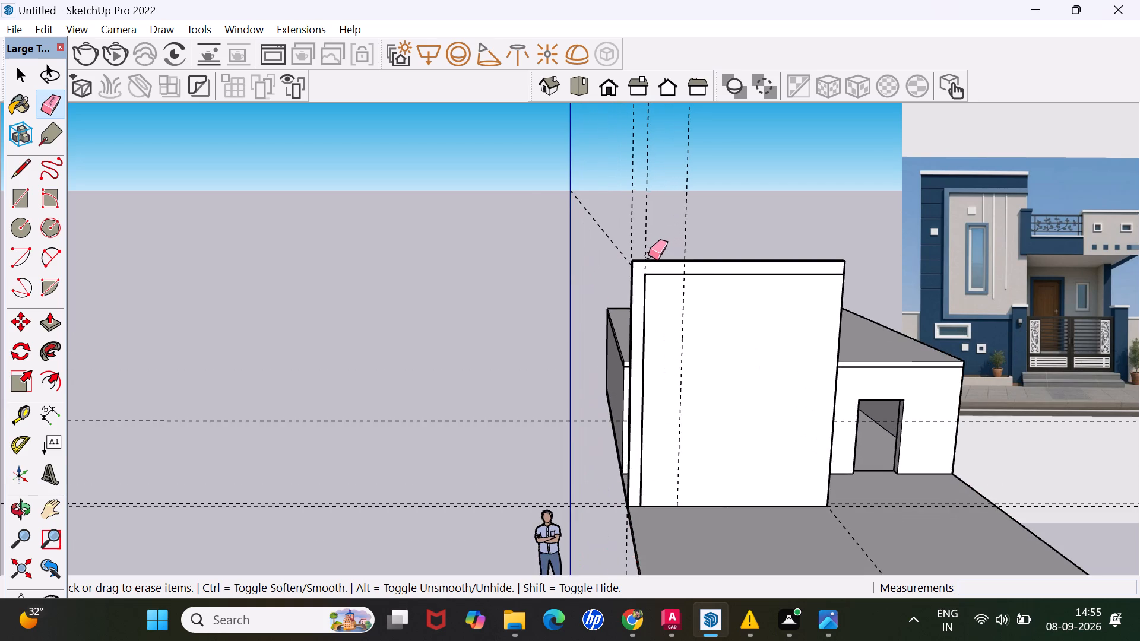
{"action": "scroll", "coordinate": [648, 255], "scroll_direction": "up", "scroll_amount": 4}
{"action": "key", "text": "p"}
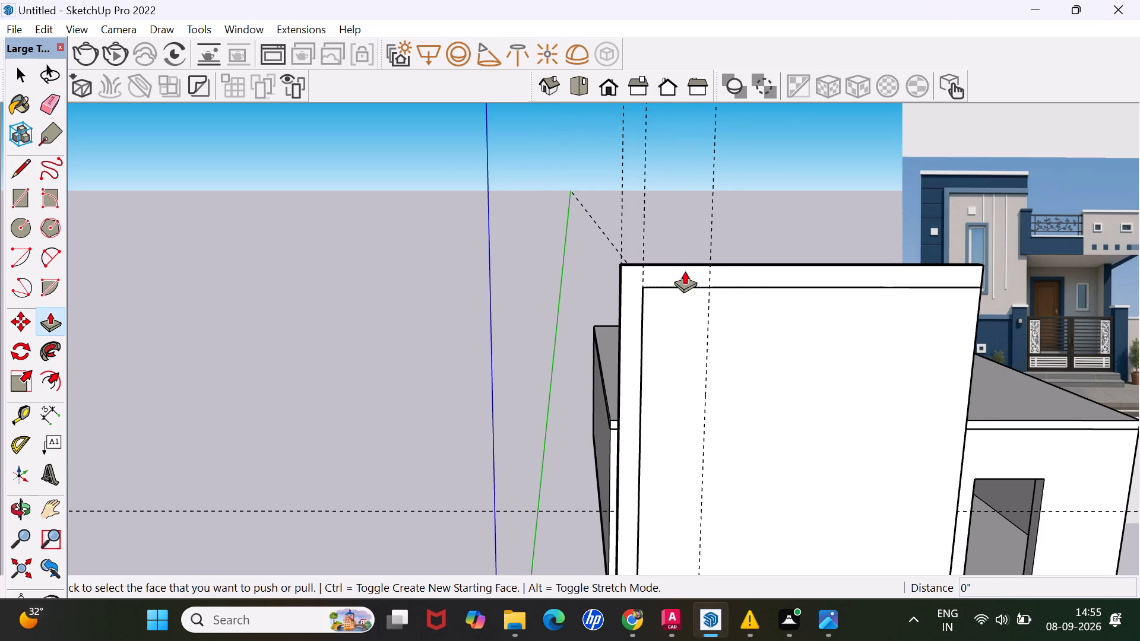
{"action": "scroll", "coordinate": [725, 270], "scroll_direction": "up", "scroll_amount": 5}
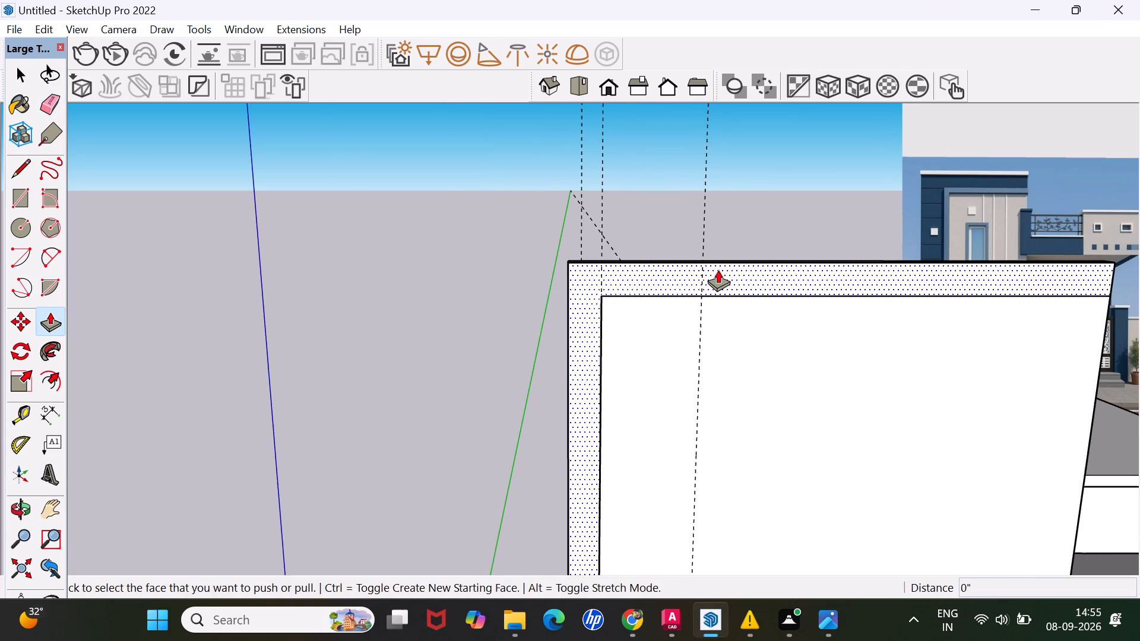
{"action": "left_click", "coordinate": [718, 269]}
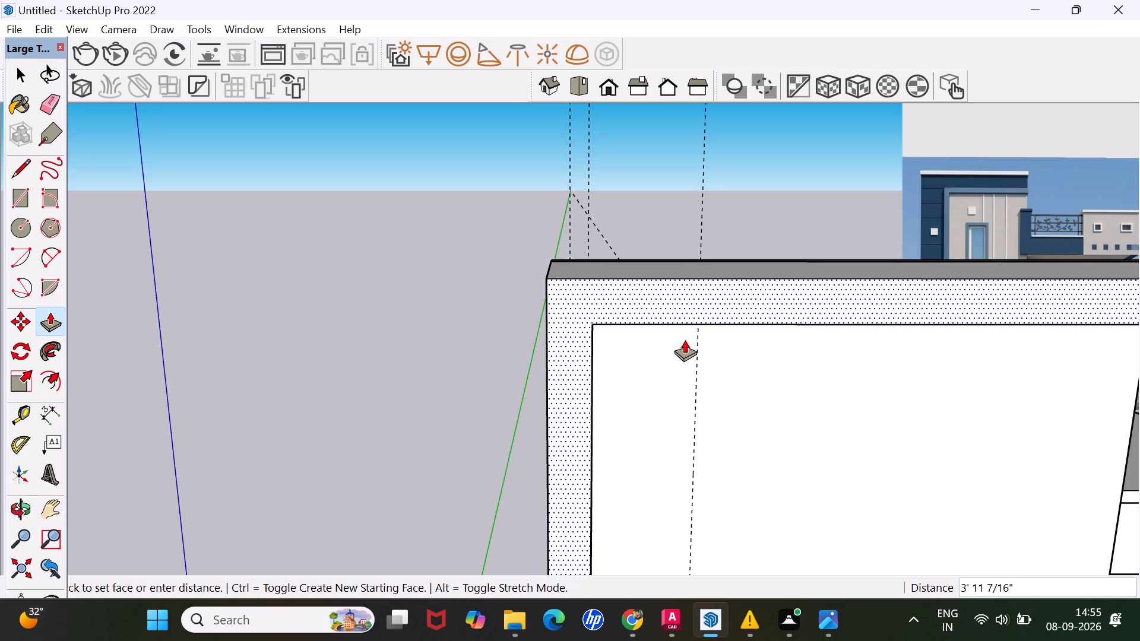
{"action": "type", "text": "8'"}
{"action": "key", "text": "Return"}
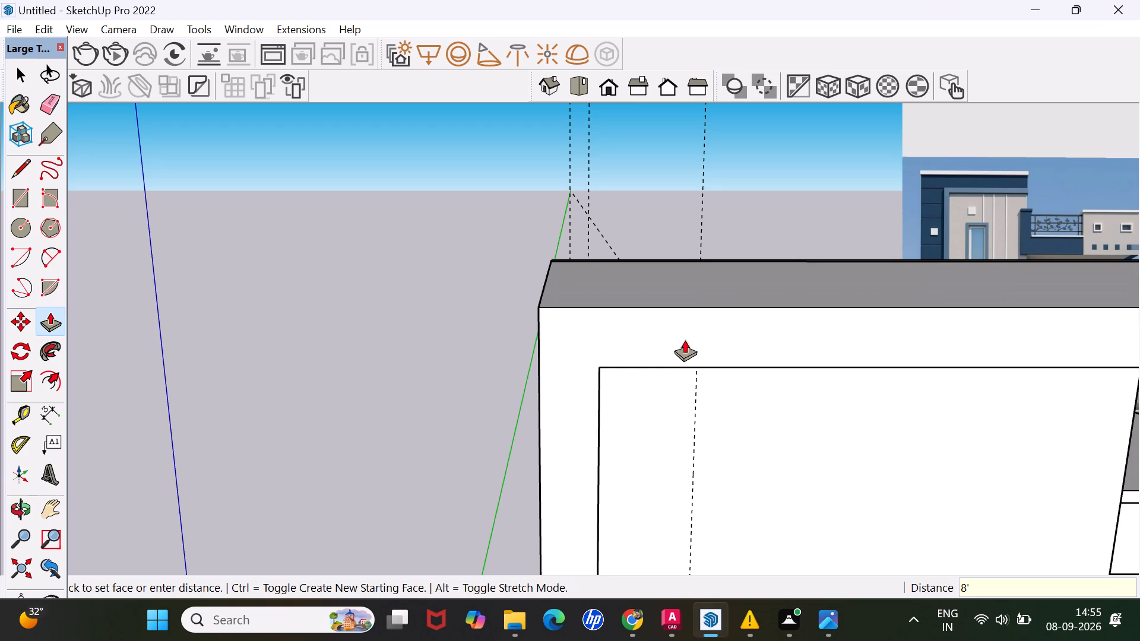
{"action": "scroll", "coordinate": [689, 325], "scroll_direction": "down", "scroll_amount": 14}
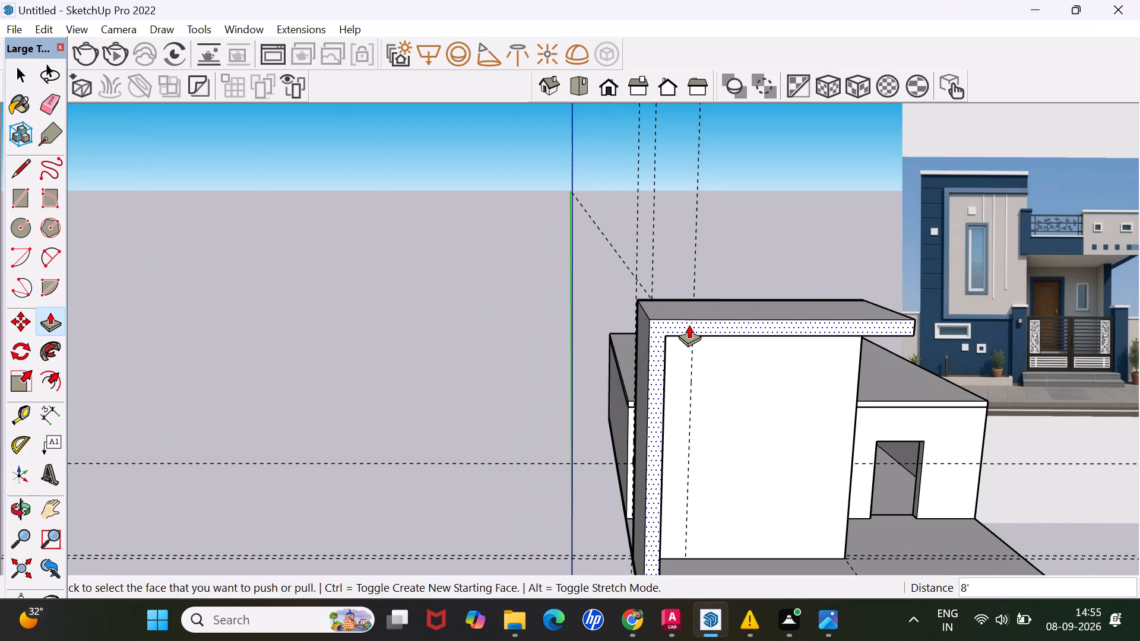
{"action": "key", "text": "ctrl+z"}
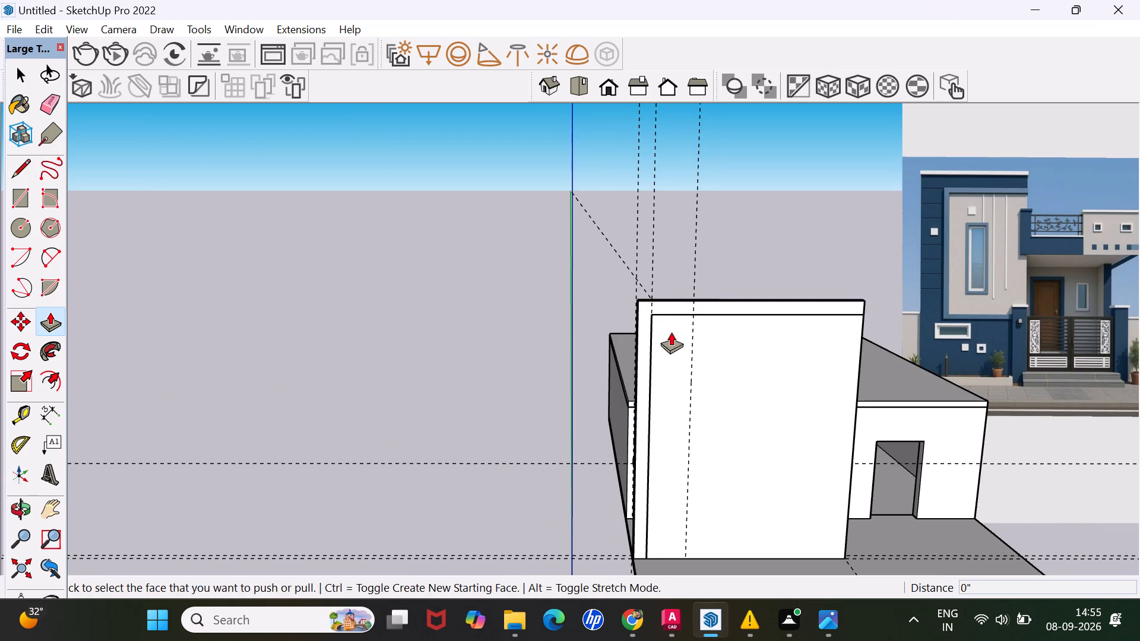
Push/Pull the L-shaped band 8" outward from the tall wall's face.
{"action": "left_click", "coordinate": [722, 302]}
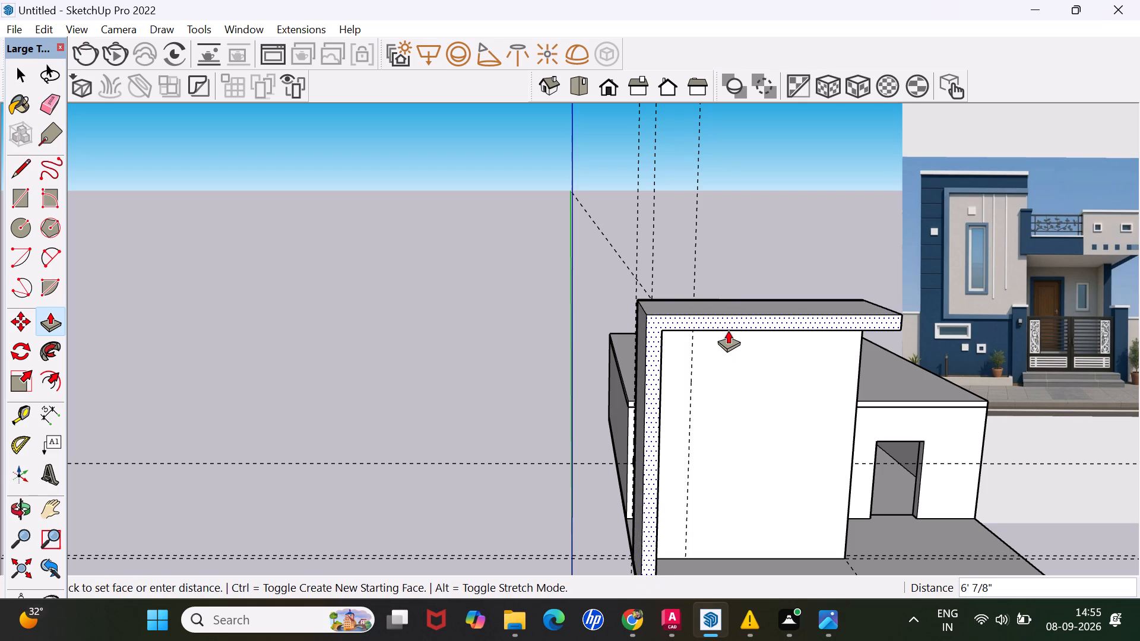
{"action": "key", "text": "8"}
{"action": "key", "text": "Return"}
{"action": "scroll", "coordinate": [717, 349], "scroll_direction": "down", "scroll_amount": 4}
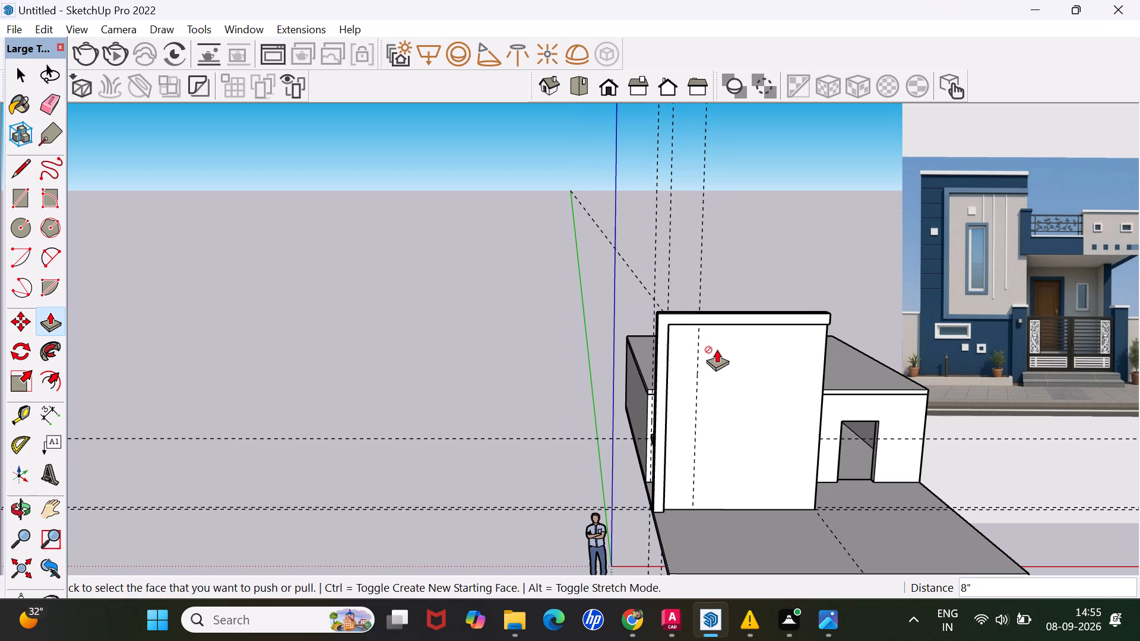
{"action": "middle_click_drag", "start_coordinate": [725, 376], "coordinate": [670, 318]}
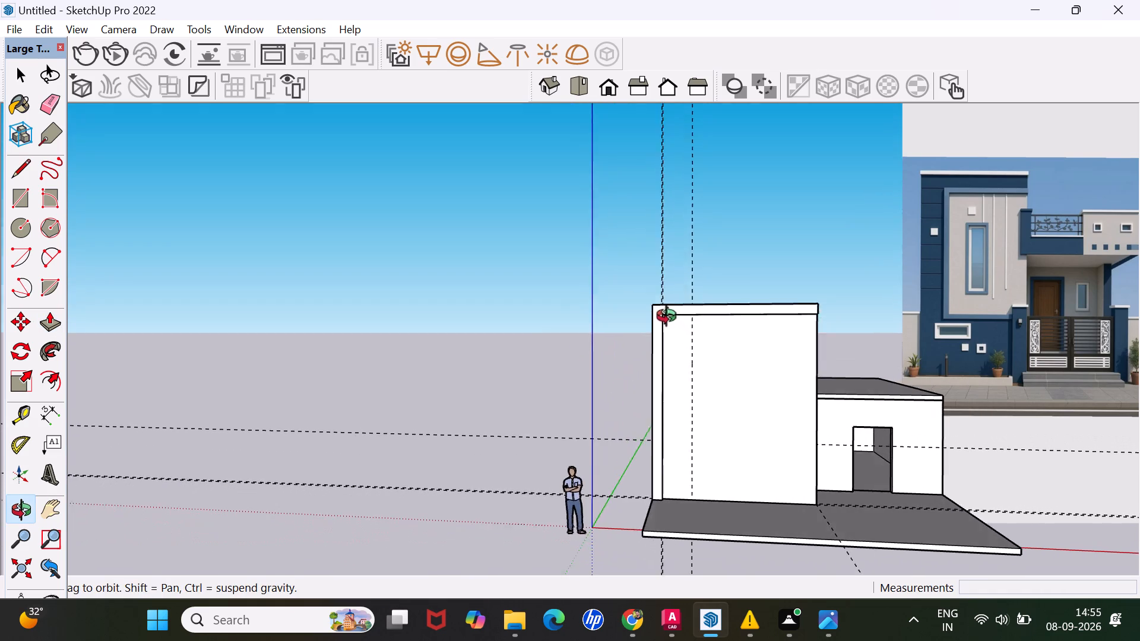
{"action": "middle_click_drag", "start_coordinate": [670, 318], "coordinate": [661, 312]}
{"action": "scroll", "coordinate": [719, 362], "scroll_direction": "up", "scroll_amount": 3}
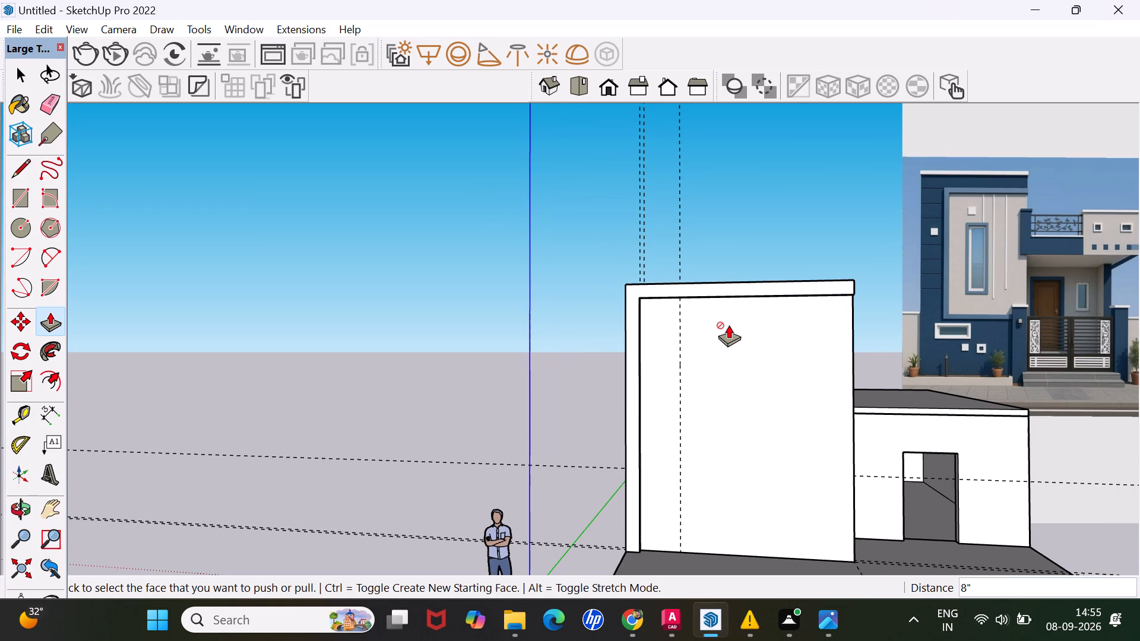
{"action": "scroll", "coordinate": [727, 325], "scroll_direction": "up", "scroll_amount": 5}
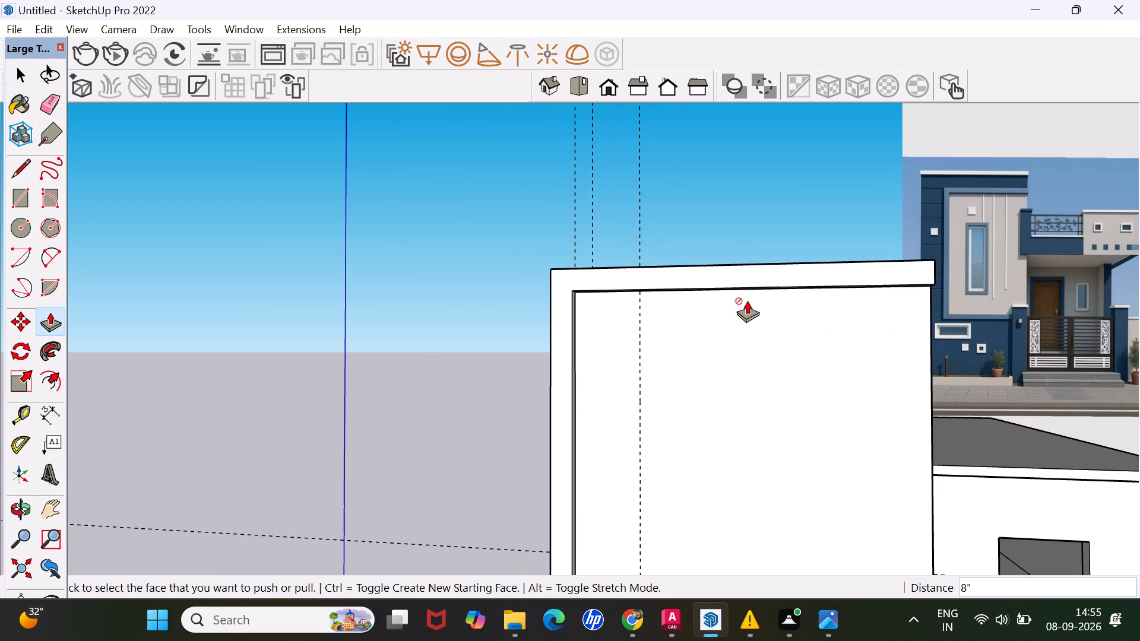
{"action": "key", "text": "space"}
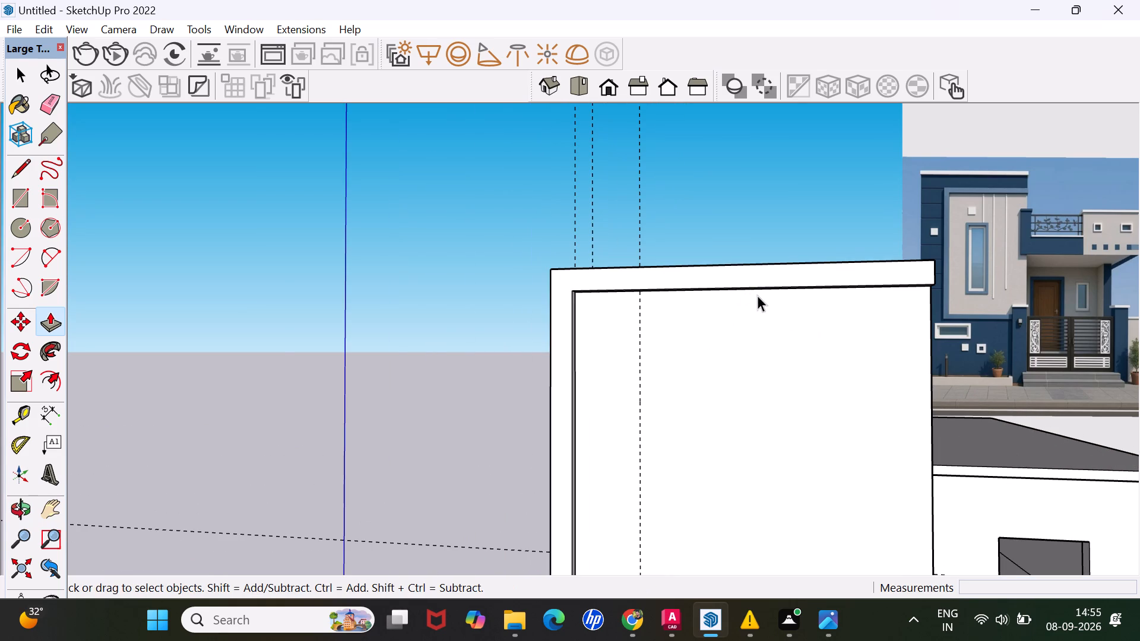
Place a horizontal guide on the tall wall's recessed face, 3' below the lower edge of the top band.
{"action": "scroll", "coordinate": [777, 297], "scroll_direction": "up", "scroll_amount": 2}
{"action": "middle_click_drag", "start_coordinate": [764, 290], "coordinate": [764, 280]}
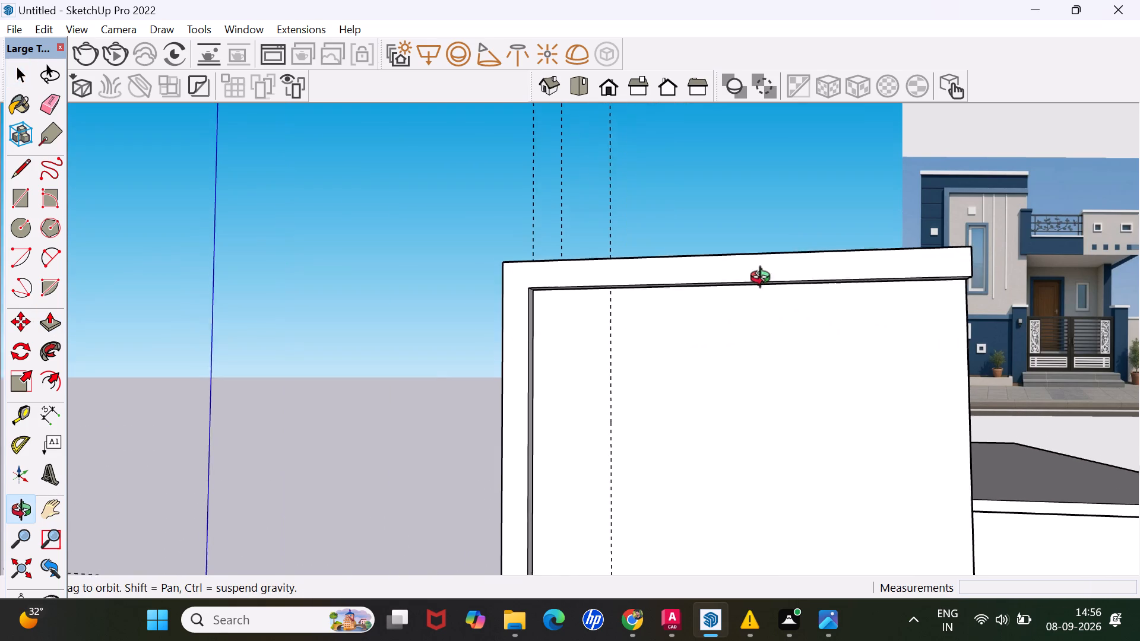
{"action": "middle_click_drag", "start_coordinate": [764, 280], "coordinate": [752, 213]}
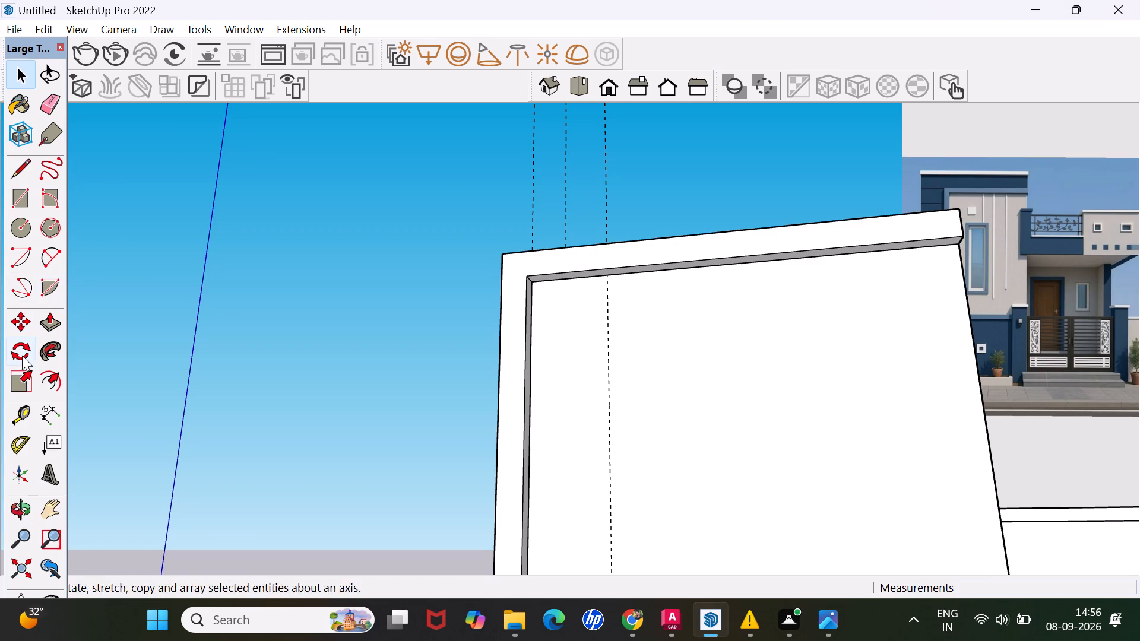
{"action": "left_click", "coordinate": [17, 419]}
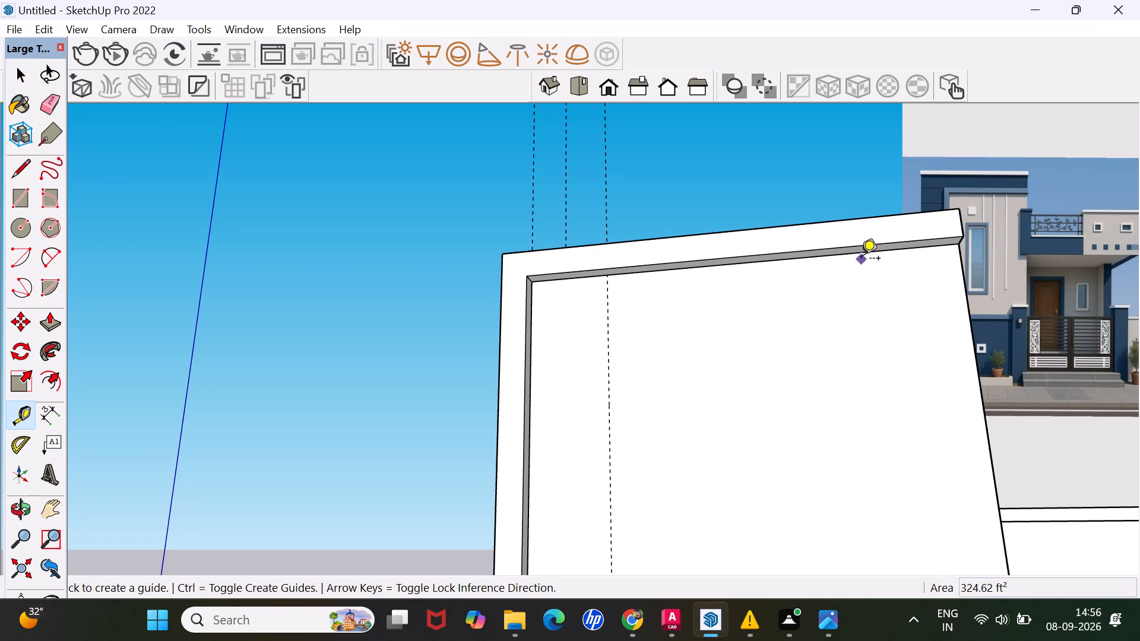
{"action": "scroll", "coordinate": [861, 258], "scroll_direction": "up", "scroll_amount": 6}
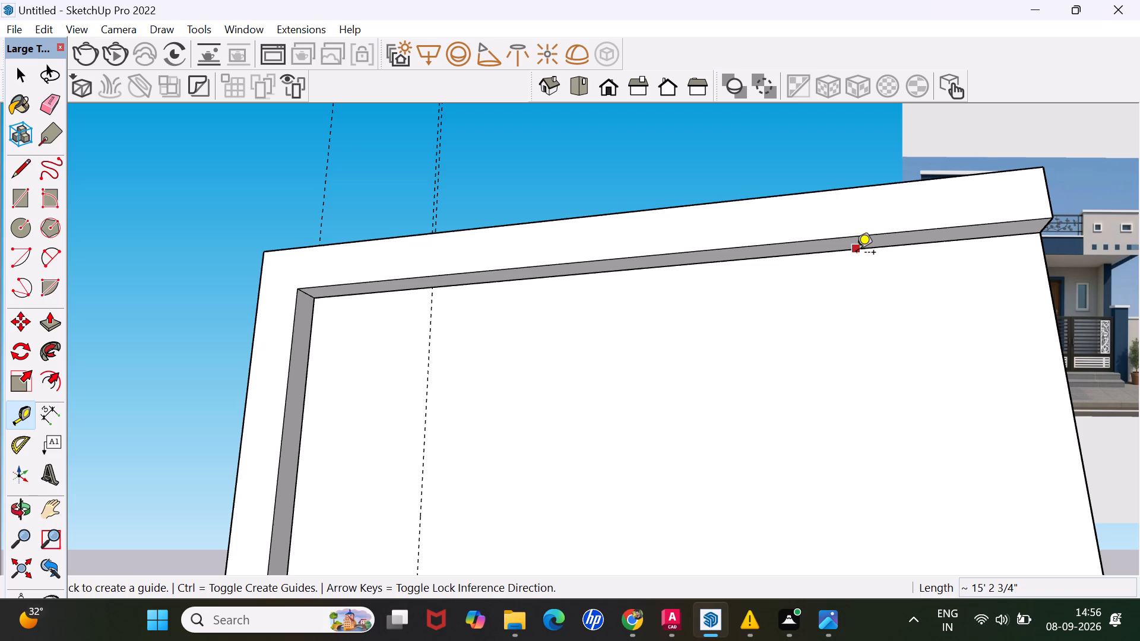
{"action": "left_click", "coordinate": [856, 253]}
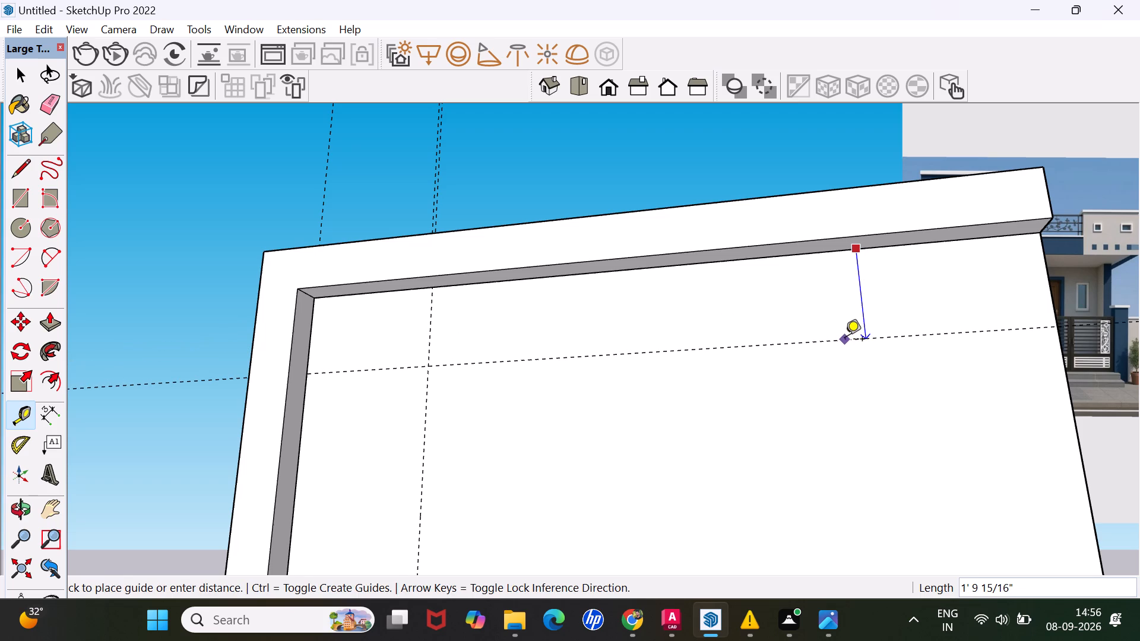
{"action": "key", "text": "2"}
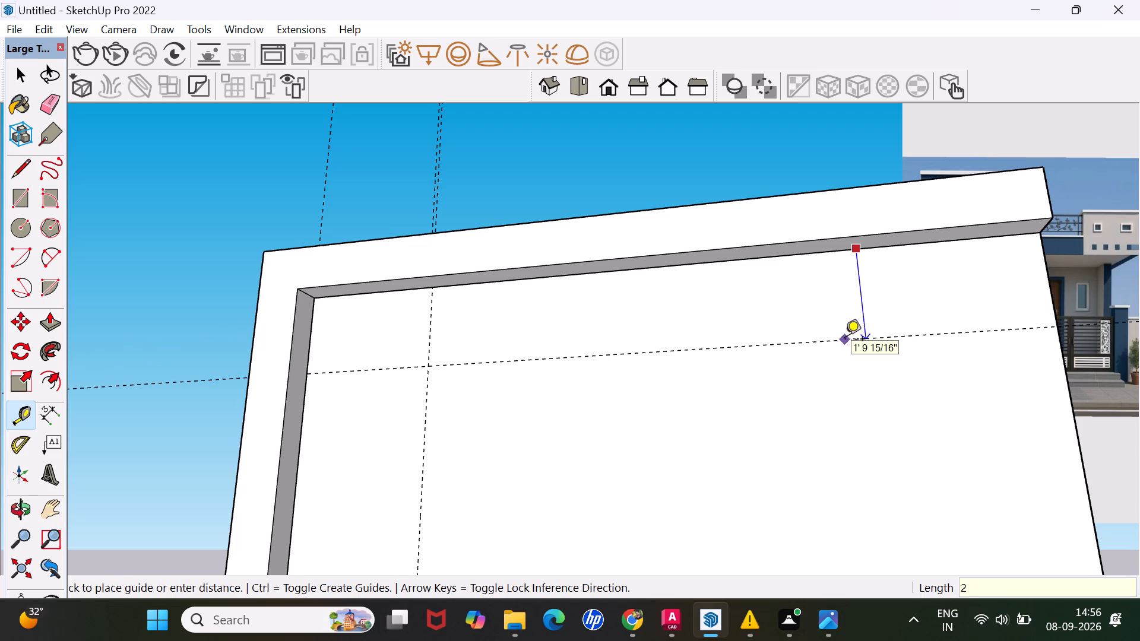
{"action": "key", "text": "BackSpace"}
{"action": "key", "text": "3"}
{"action": "key", "text": "apostrophe"}
{"action": "key", "text": "Return"}
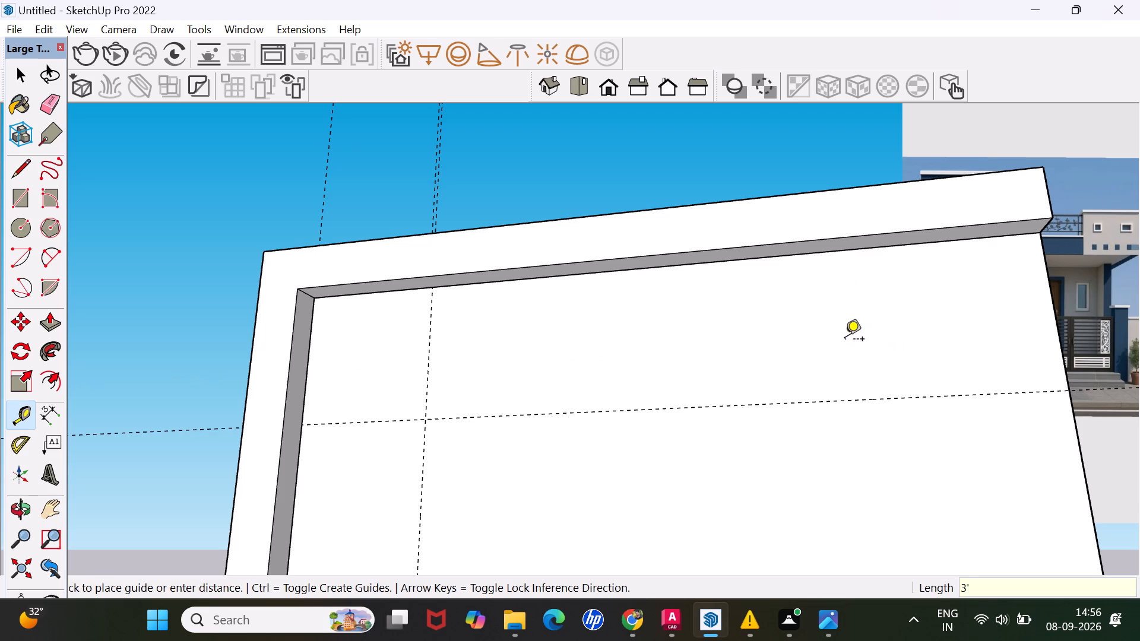
Place a vertical guide on the tall wall's recessed face, 2' farther from the side band than the existing vertical guide.
{"action": "scroll", "coordinate": [845, 340], "scroll_direction": "down", "scroll_amount": 9}
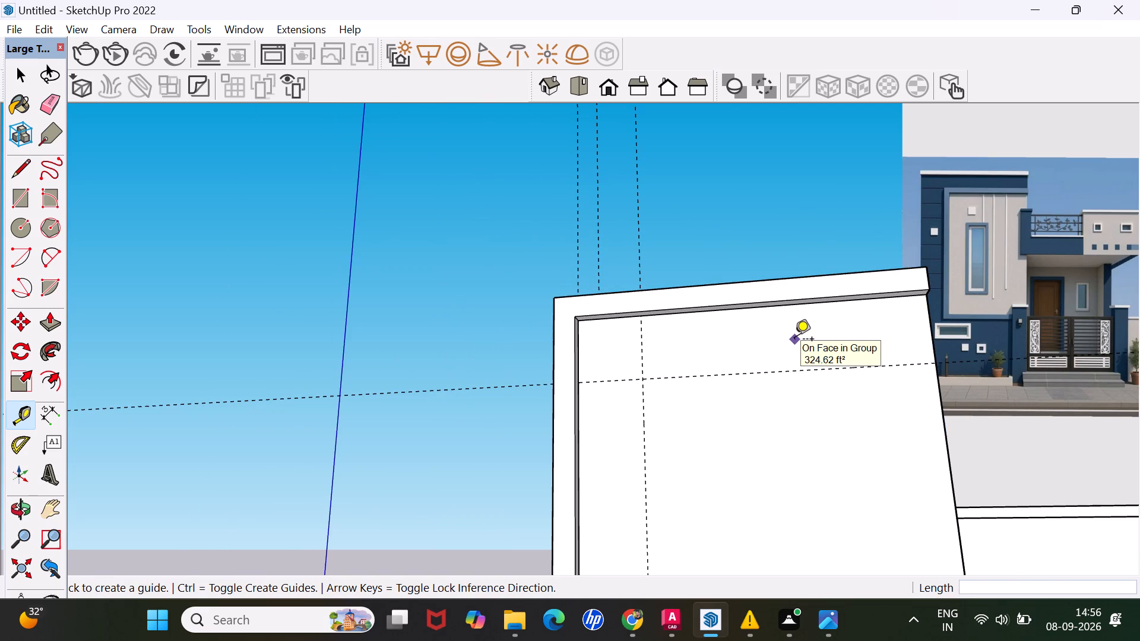
{"action": "scroll", "coordinate": [798, 332], "scroll_direction": "down", "scroll_amount": 8}
{"action": "scroll", "coordinate": [764, 329], "scroll_direction": "up", "scroll_amount": 1}
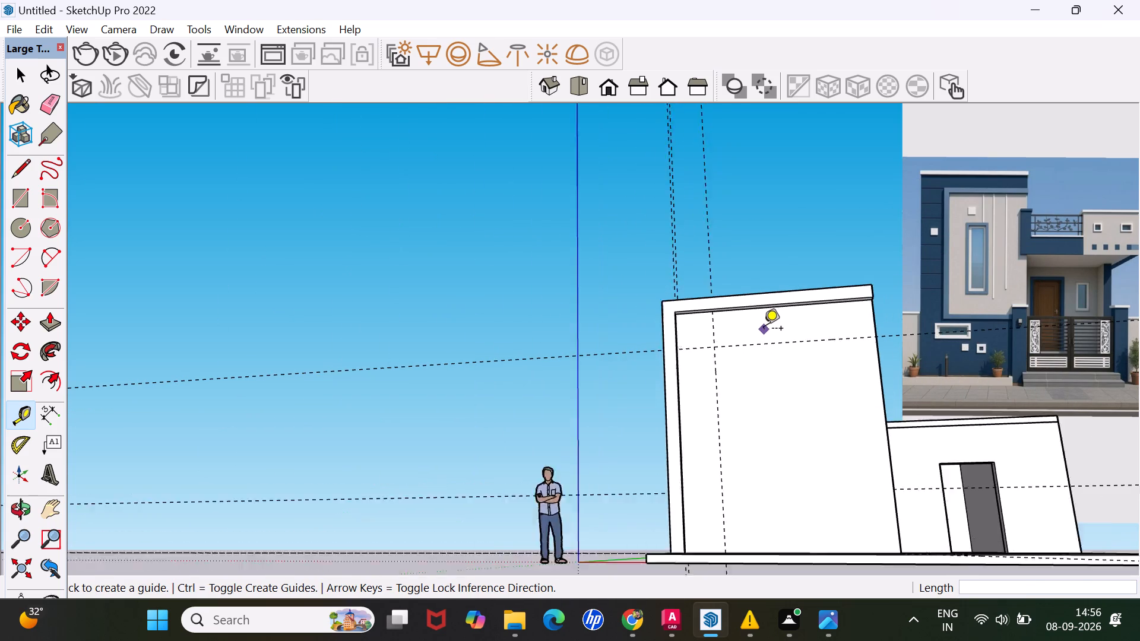
{"action": "scroll", "coordinate": [764, 329], "scroll_direction": "up", "scroll_amount": 1}
{"action": "middle_click_drag", "start_coordinate": [765, 329], "coordinate": [731, 417]}
{"action": "scroll", "coordinate": [750, 345], "scroll_direction": "down", "scroll_amount": 1}
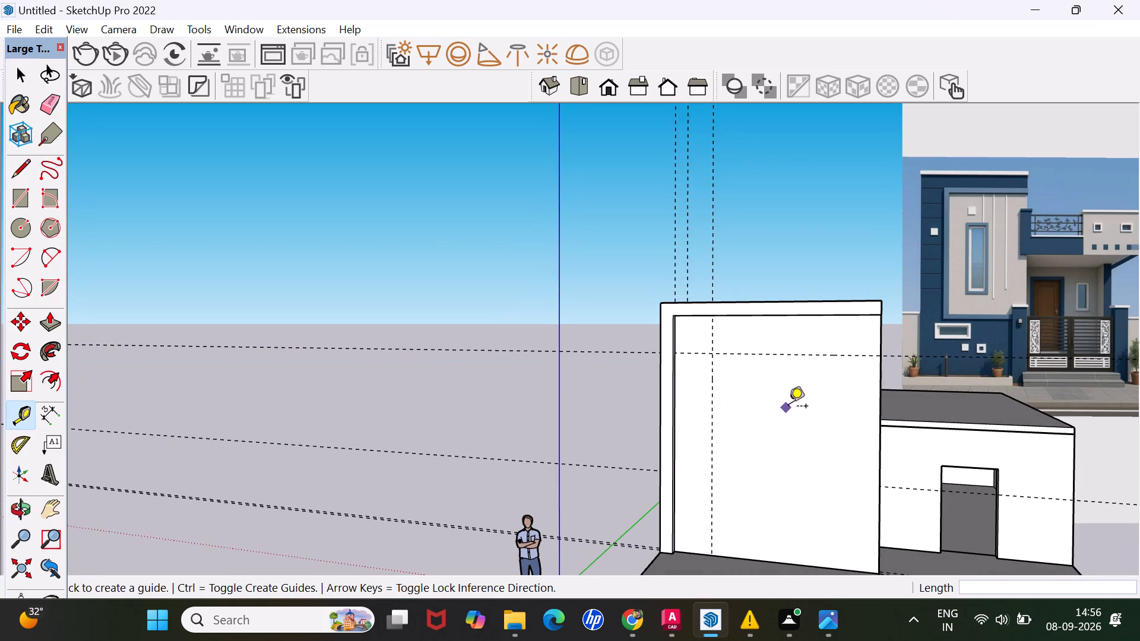
{"action": "scroll", "coordinate": [791, 401], "scroll_direction": "up", "scroll_amount": 1}
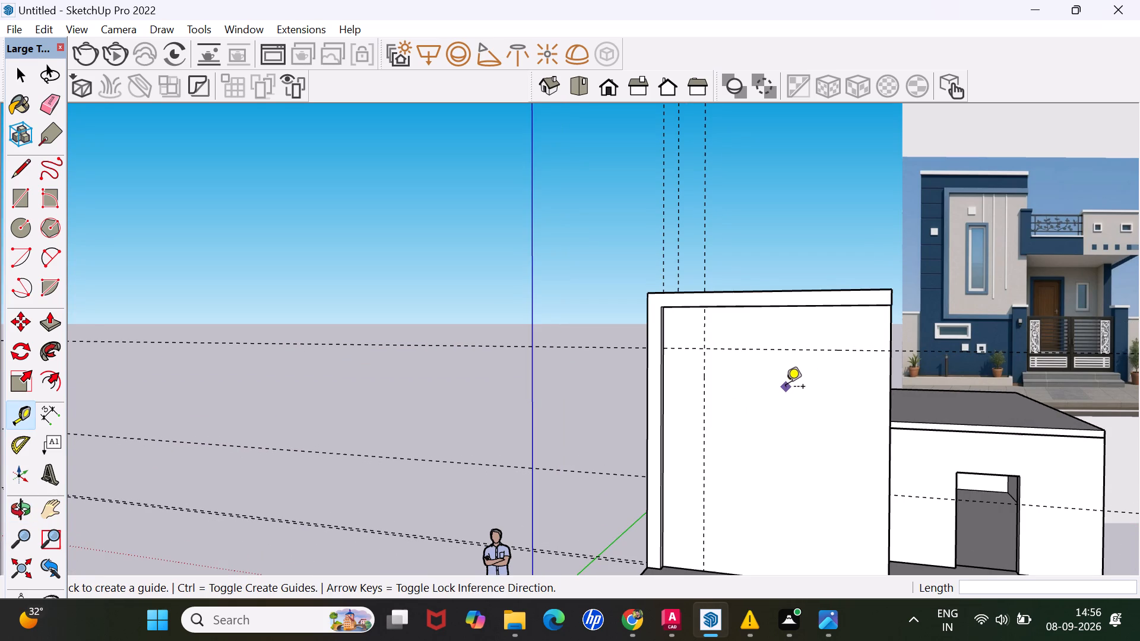
{"action": "scroll", "coordinate": [752, 386], "scroll_direction": "up", "scroll_amount": 3}
{"action": "scroll", "coordinate": [752, 372], "scroll_direction": "down", "scroll_amount": 5}
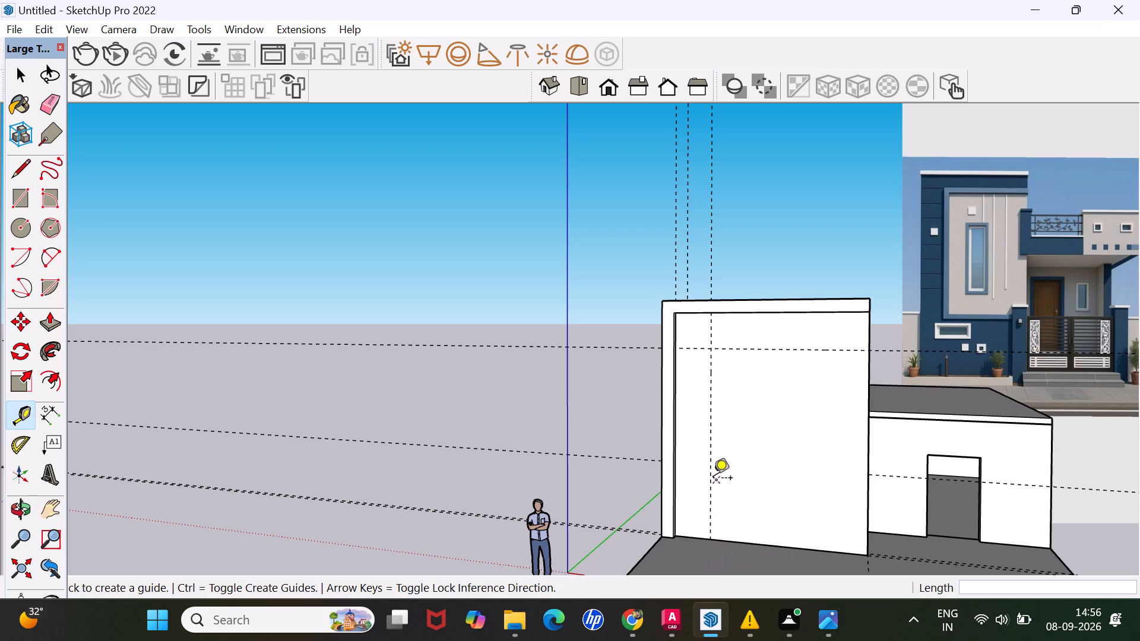
{"action": "left_click", "coordinate": [712, 405]}
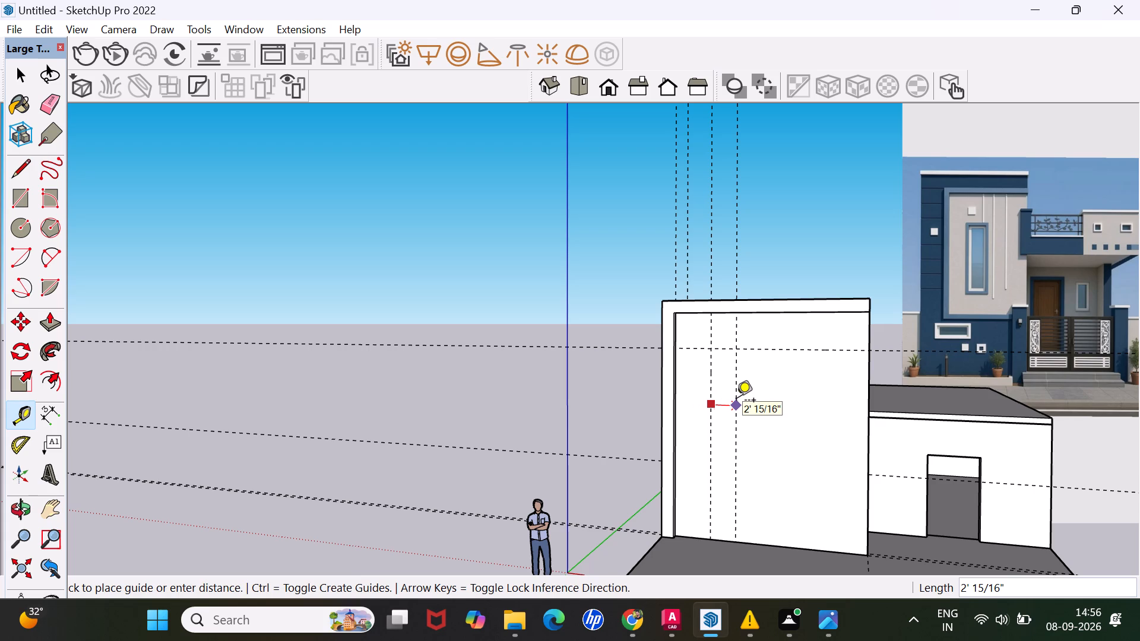
{"action": "key", "text": "2"}
{"action": "key", "text": "apostrophe"}
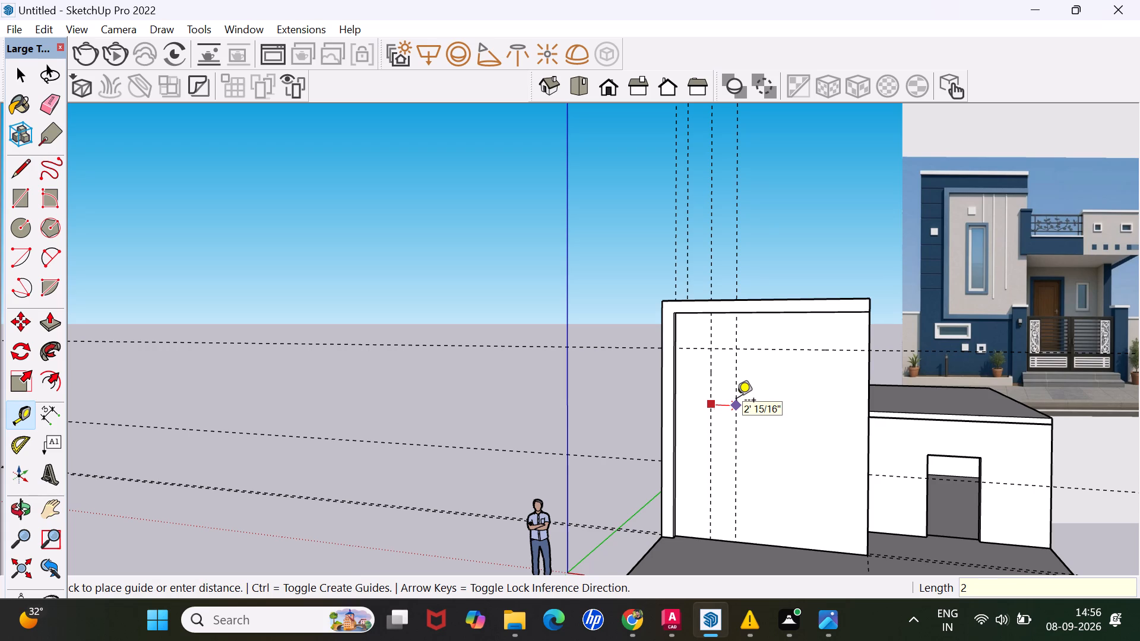
{"action": "key", "text": "Return"}
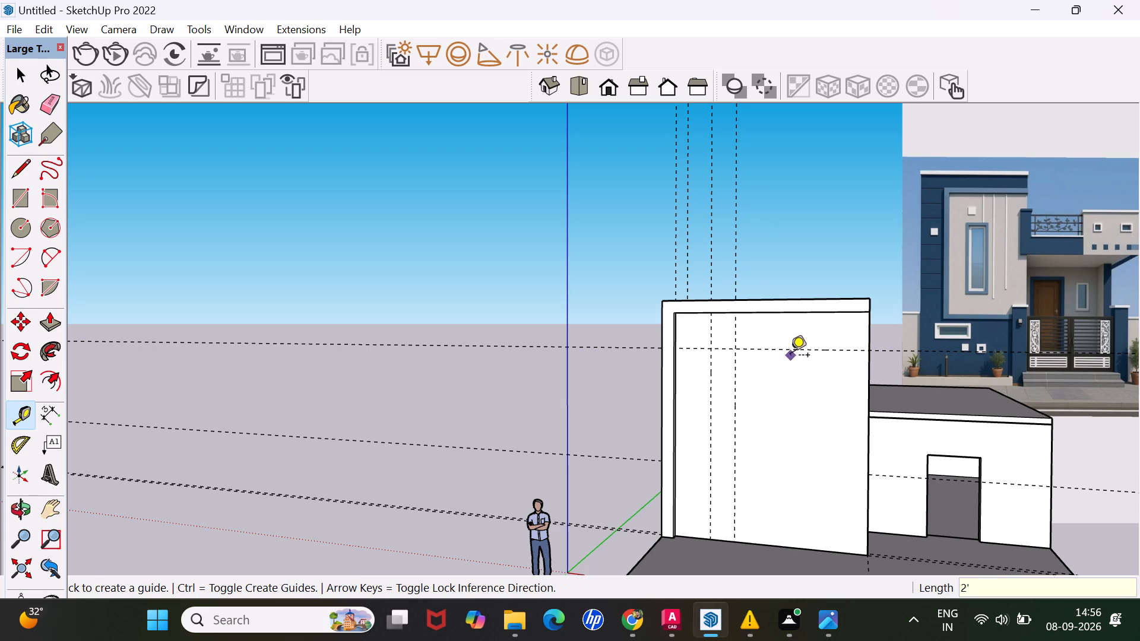
Place another horizontal guide on the recessed face, 1' below the existing horizontal guide.
{"action": "left_click", "coordinate": [791, 352]}
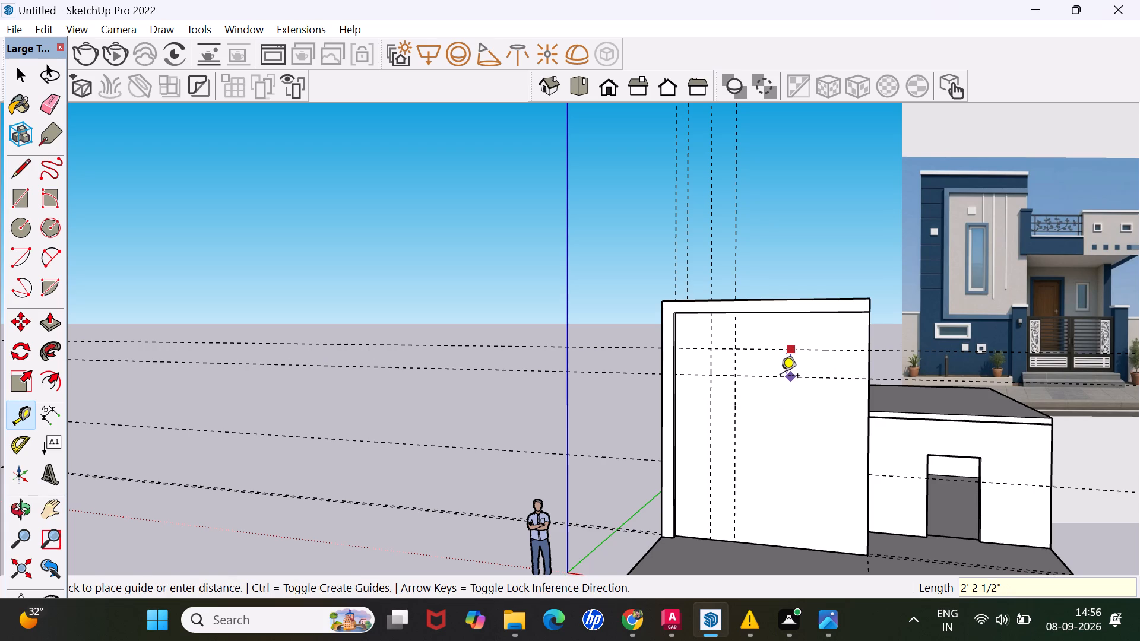
{"action": "type", "text": "1'"}
{"action": "key", "text": "Return"}
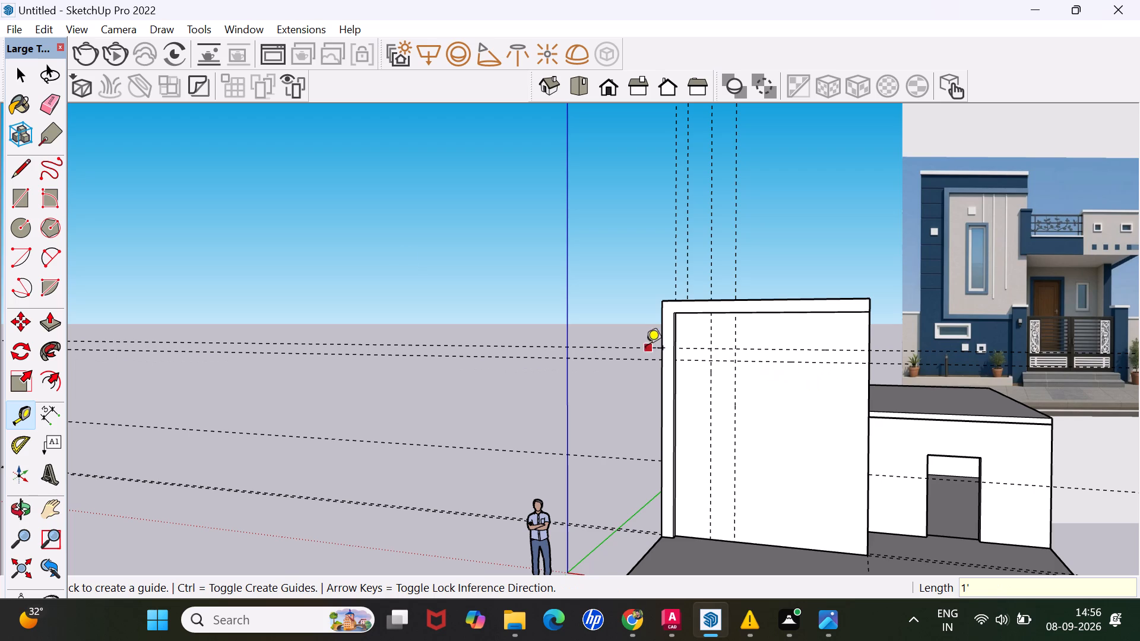
Draw two rectangles along the guides: a top strip about 12' 2 3/4" by 1' and a vertical strip 15' by 2' down to the base.
{"action": "left_click", "coordinate": [24, 195]}
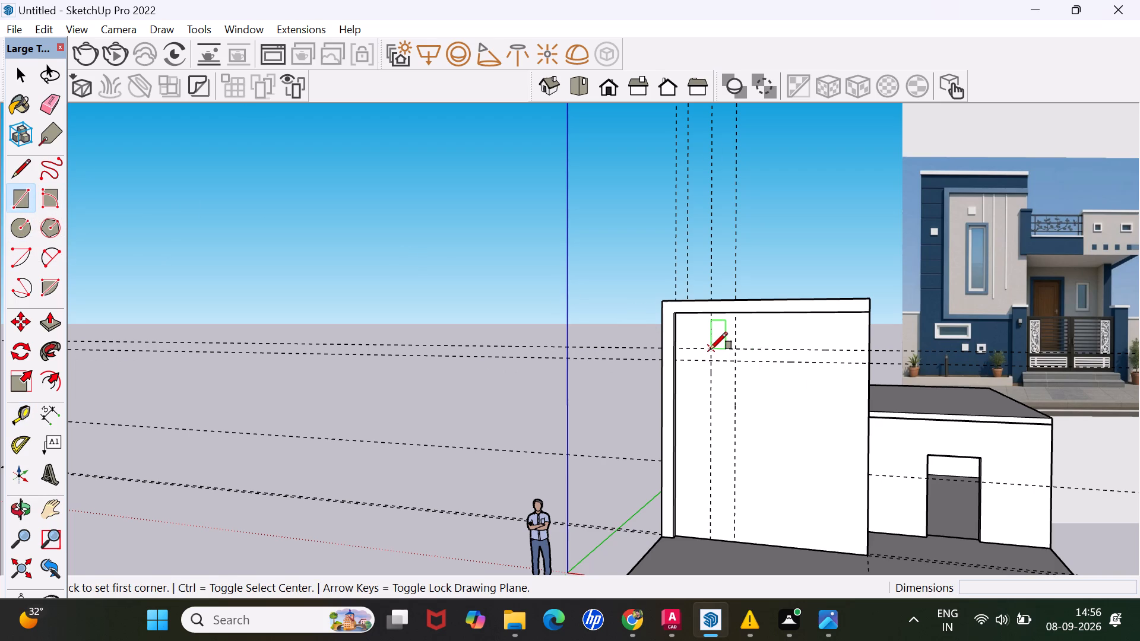
{"action": "left_click", "coordinate": [710, 348]}
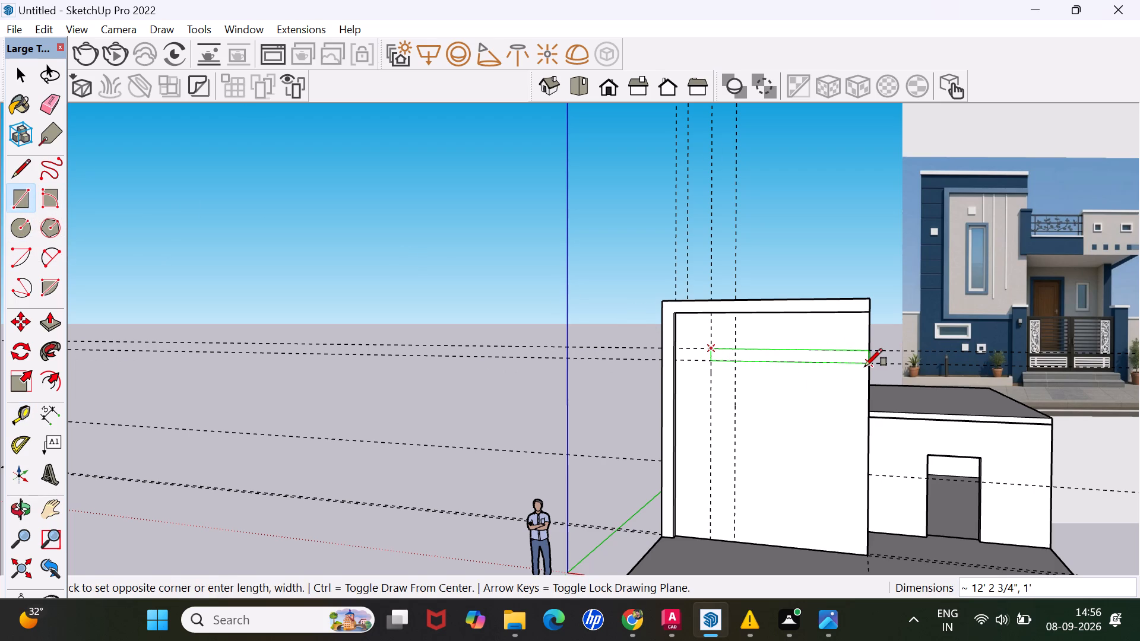
{"action": "left_click", "coordinate": [869, 363]}
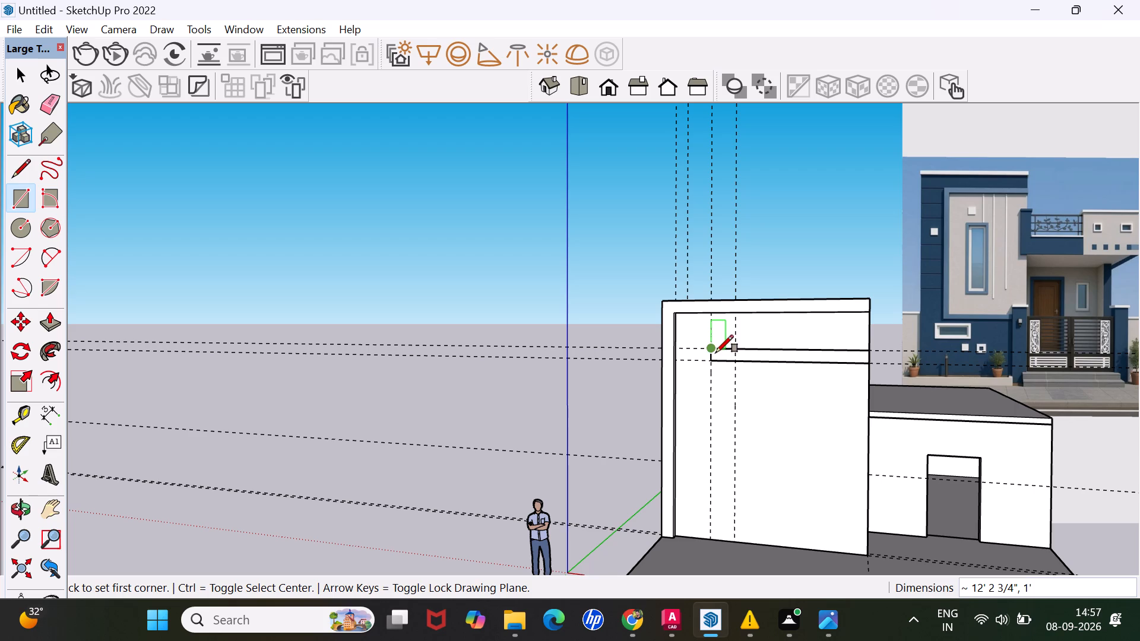
{"action": "left_click", "coordinate": [713, 360]}
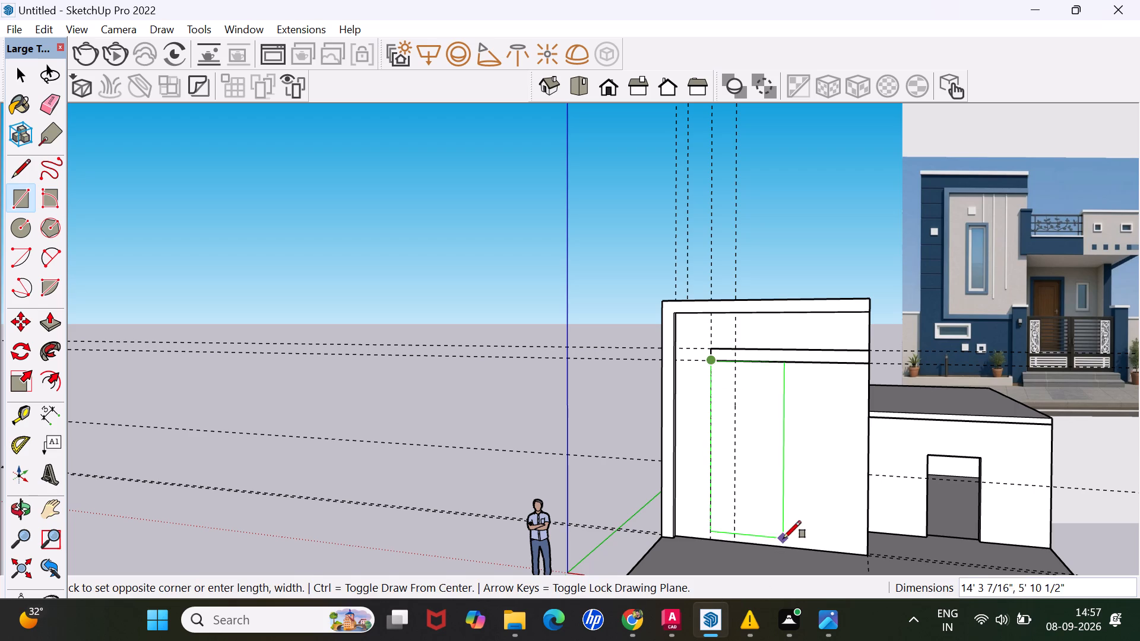
{"action": "left_click", "coordinate": [735, 544]}
Erase the short edge dividing the two inner strips, along with the lower horizontal guide, forming one inner L-shaped face.
{"action": "scroll", "coordinate": [720, 369], "scroll_direction": "up", "scroll_amount": 8}
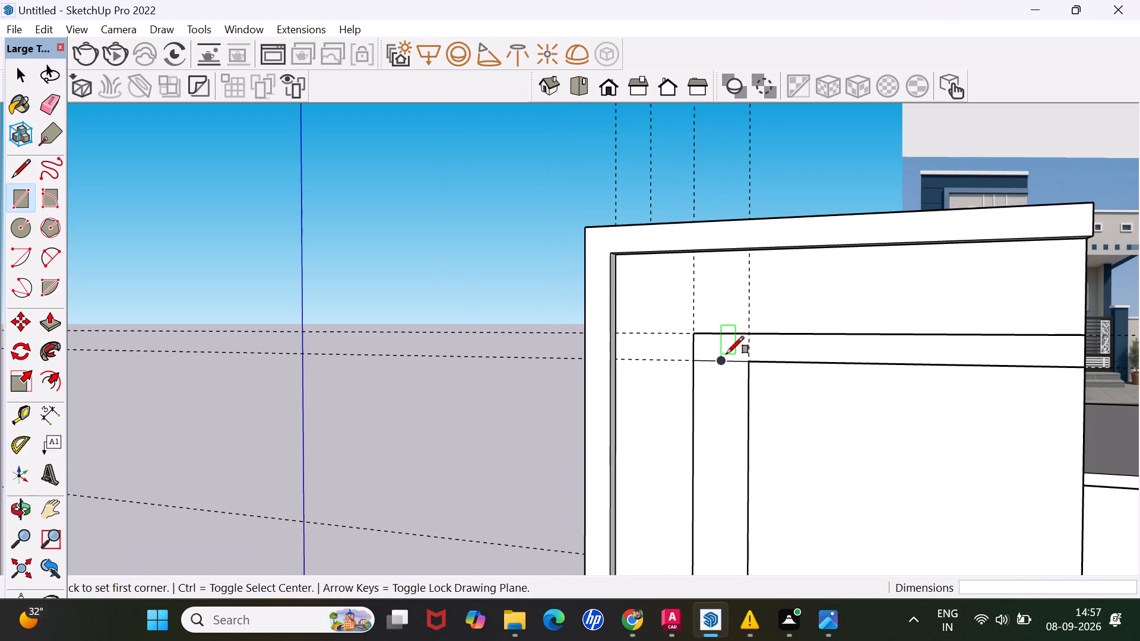
{"action": "key", "text": "e"}
{"action": "left_click_drag", "start_coordinate": [714, 351], "coordinate": [714, 382]}
{"action": "left_click_drag", "start_coordinate": [725, 357], "coordinate": [719, 369]}
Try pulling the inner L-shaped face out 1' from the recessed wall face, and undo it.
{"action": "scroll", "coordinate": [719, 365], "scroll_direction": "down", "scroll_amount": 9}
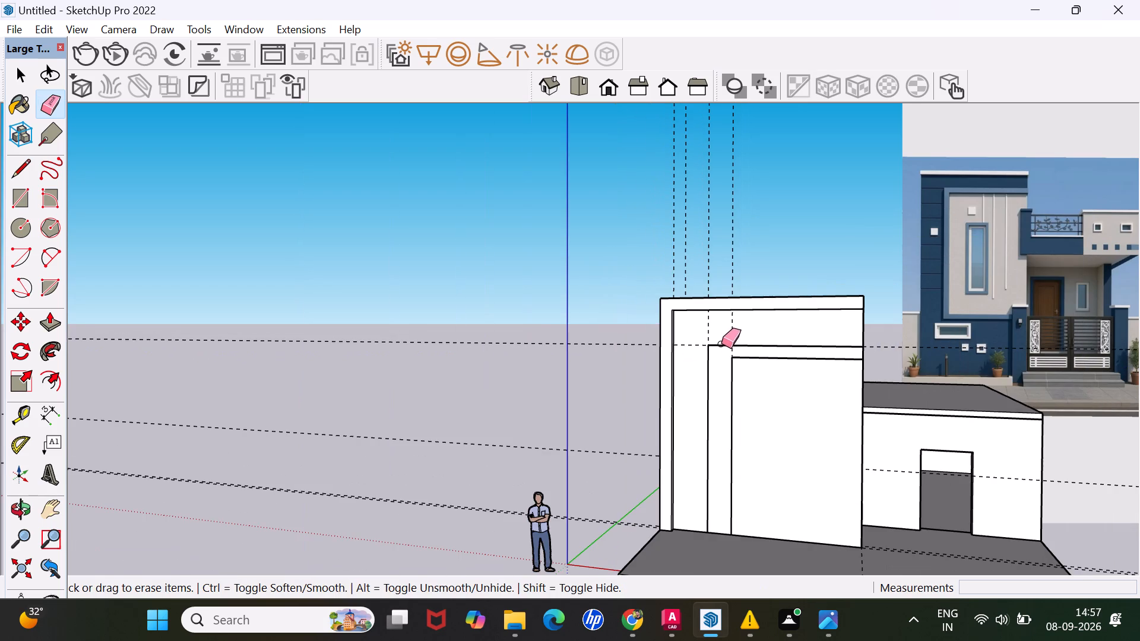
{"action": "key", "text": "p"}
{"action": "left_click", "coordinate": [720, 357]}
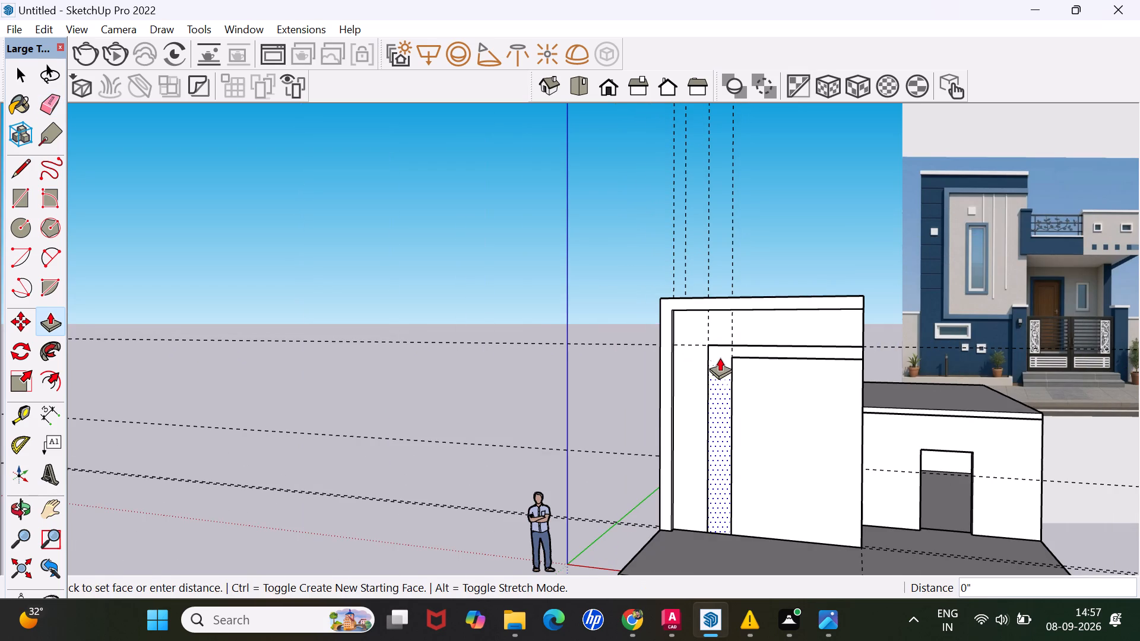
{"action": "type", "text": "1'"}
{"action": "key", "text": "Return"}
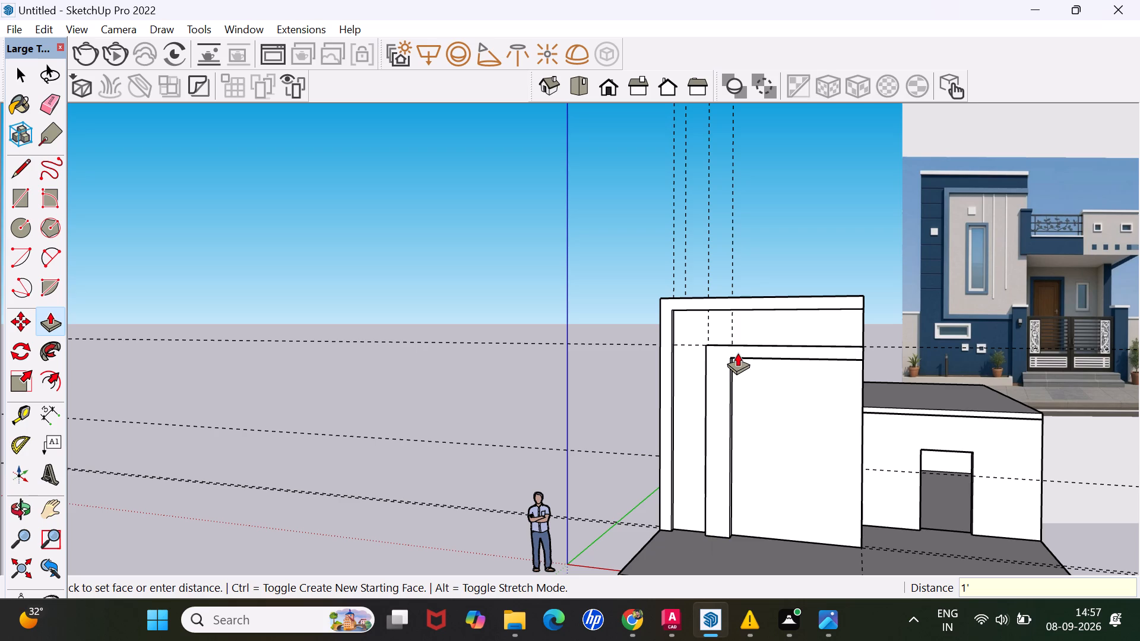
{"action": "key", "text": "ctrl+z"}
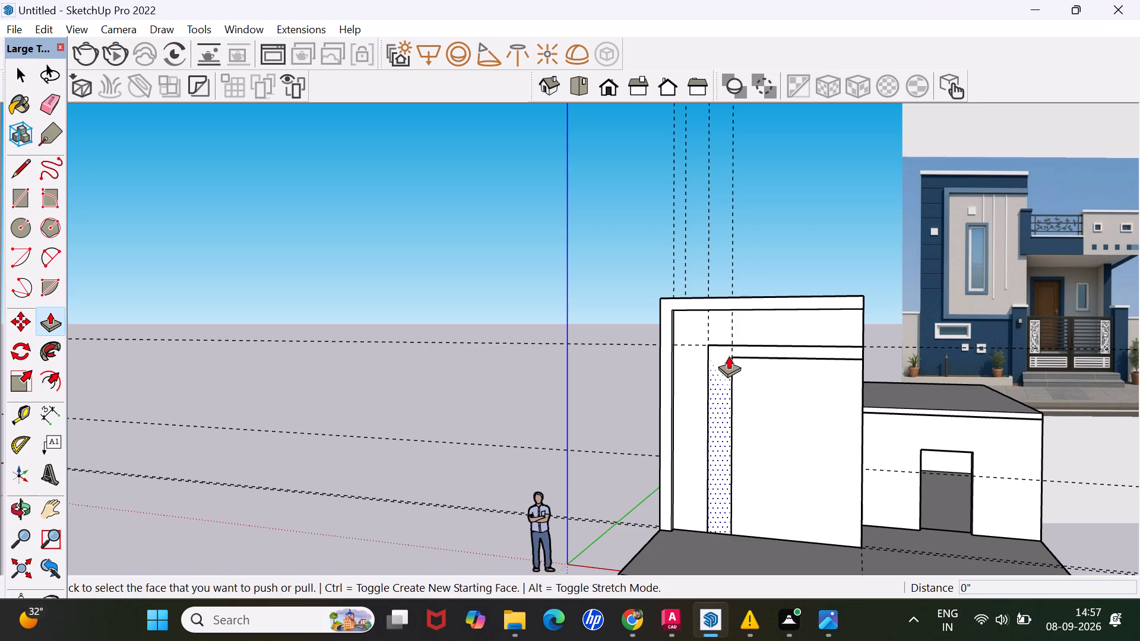
Push/Pull the inner L-shaped face 8" outward, matching the outer band's face.
{"action": "left_click", "coordinate": [725, 360]}
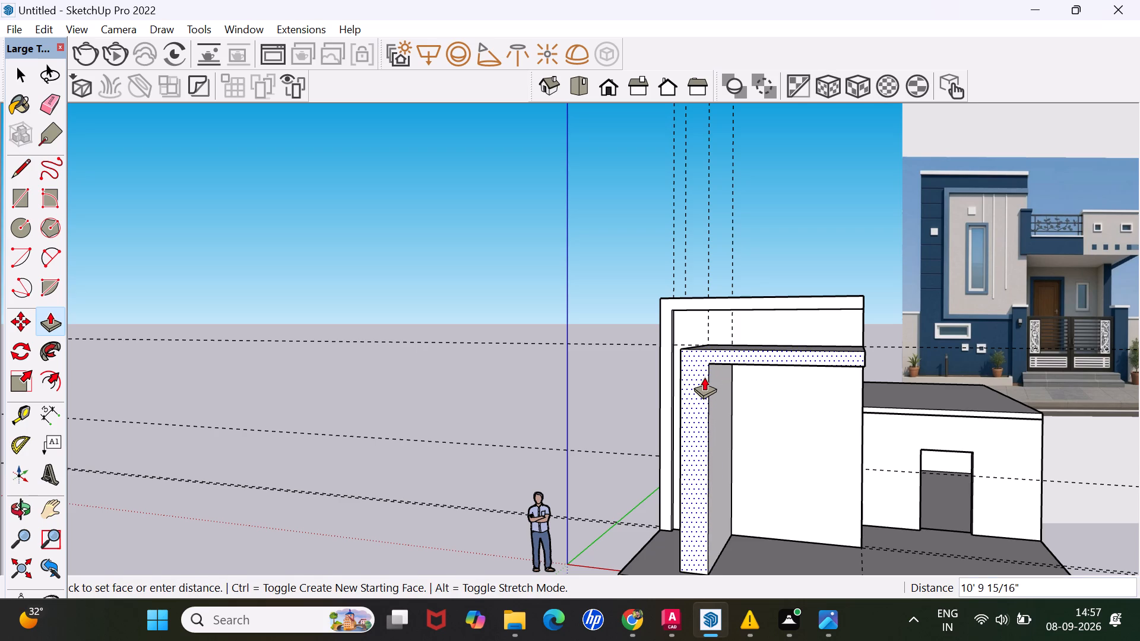
{"action": "left_click", "coordinate": [695, 294]}
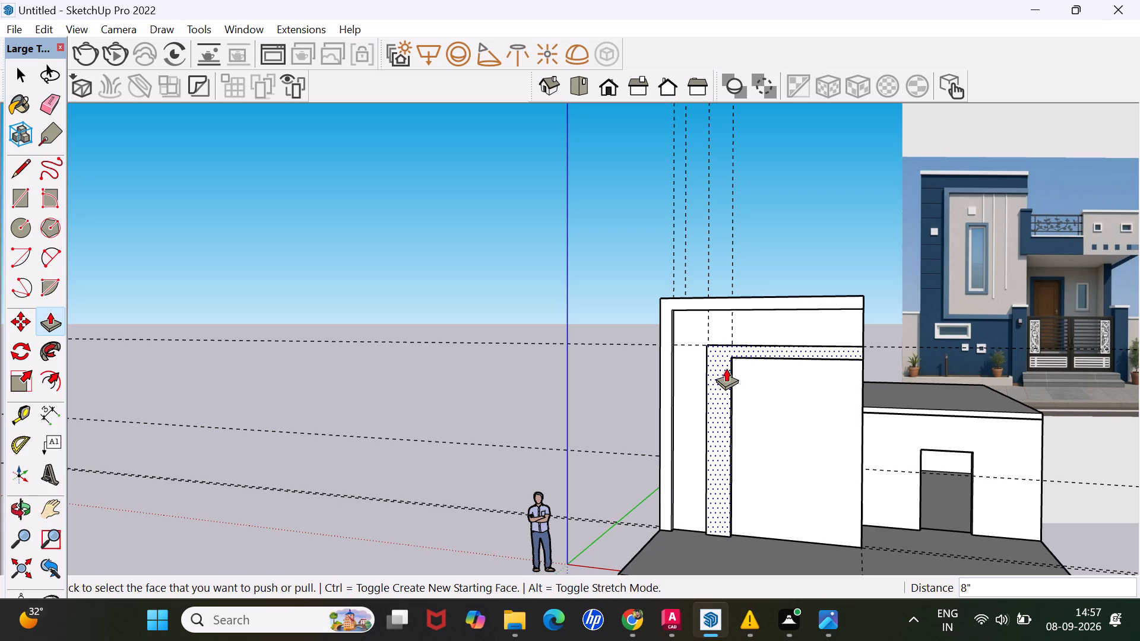
Examine the two nested L-shaped bands on the tall wall from several angles.
{"action": "middle_click", "coordinate": [731, 367]}
{"action": "middle_click", "coordinate": [734, 367]}
{"action": "scroll", "coordinate": [799, 354], "scroll_direction": "down", "scroll_amount": 1}
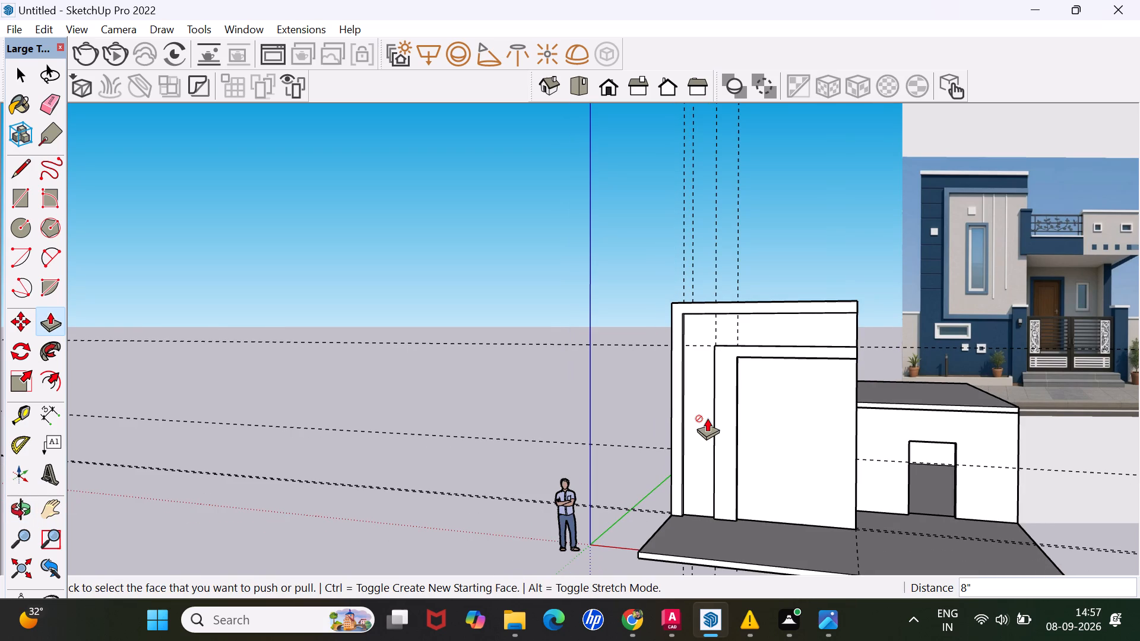
{"action": "middle_click_drag", "start_coordinate": [710, 418], "coordinate": [774, 410]}
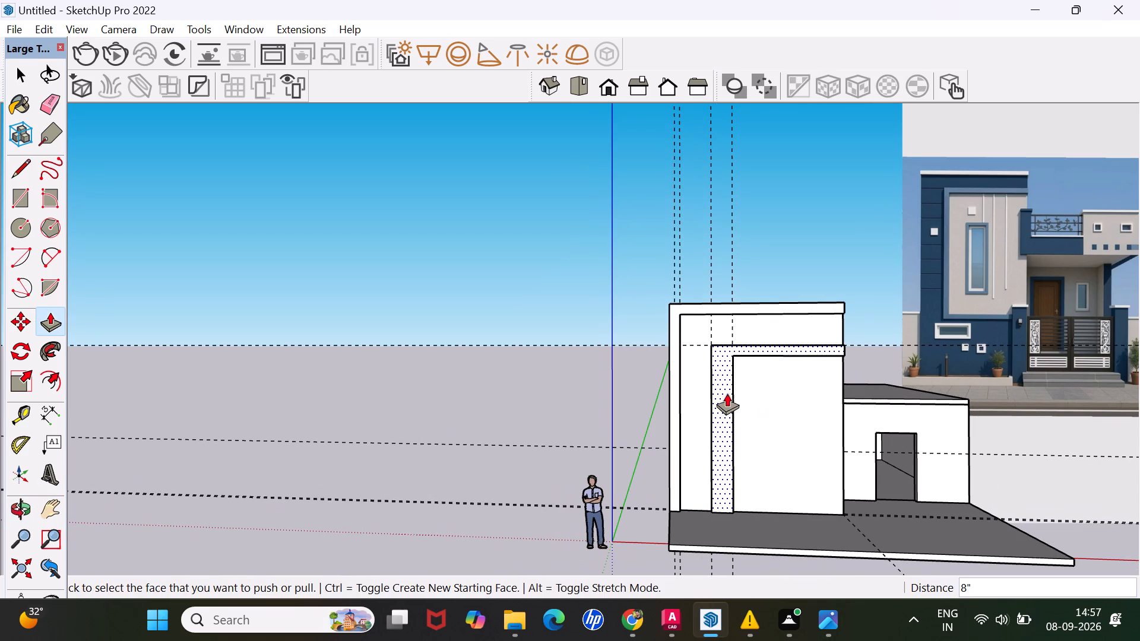
{"action": "scroll", "coordinate": [725, 386], "scroll_direction": "up", "scroll_amount": 3}
{"action": "scroll", "coordinate": [699, 345], "scroll_direction": "up", "scroll_amount": 3}
{"action": "scroll", "coordinate": [699, 345], "scroll_direction": "down", "scroll_amount": 4}
{"action": "scroll", "coordinate": [703, 316], "scroll_direction": "up", "scroll_amount": 2}
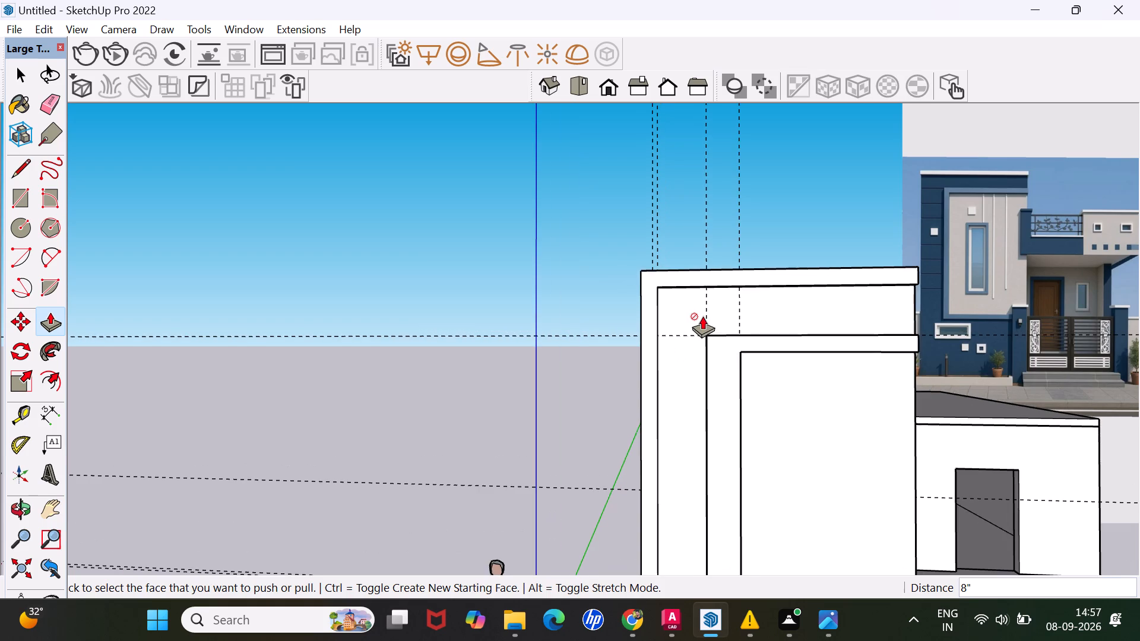
{"action": "scroll", "coordinate": [692, 316], "scroll_direction": "up", "scroll_amount": 4}
{"action": "key", "text": "space"}
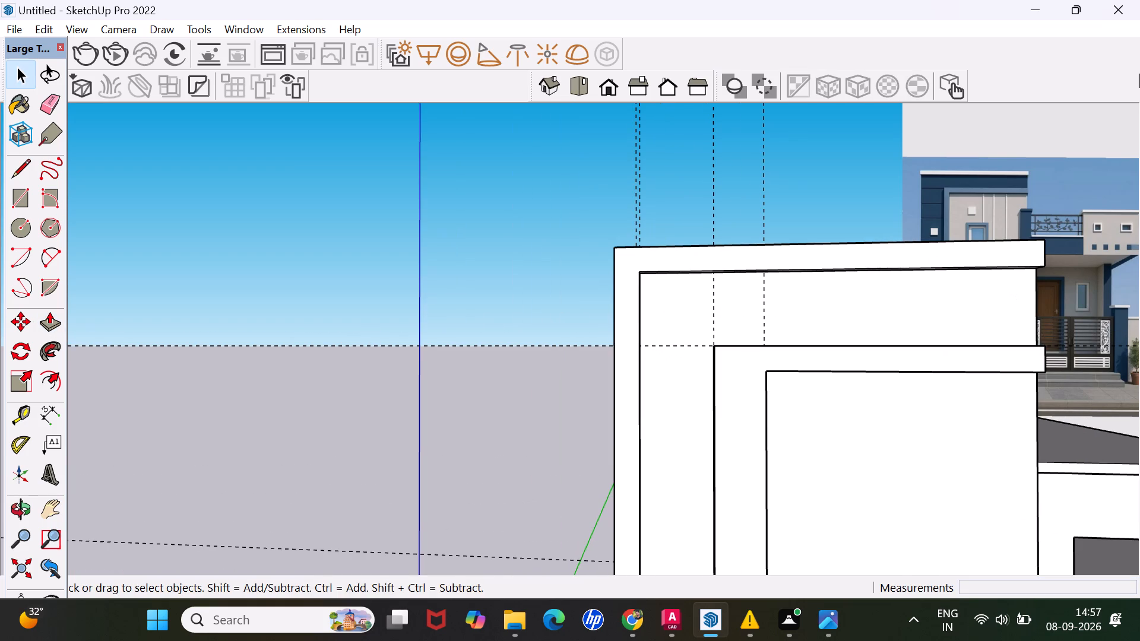
{"action": "scroll", "coordinate": [545, 240], "scroll_direction": "down", "scroll_amount": 3}
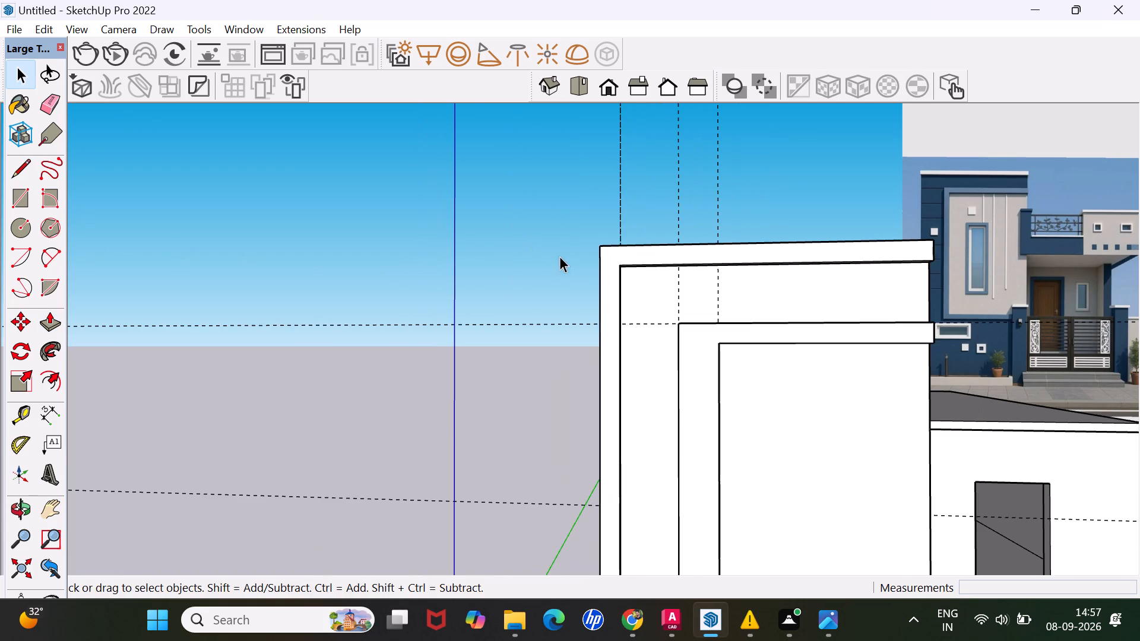
{"action": "middle_click_drag", "start_coordinate": [632, 371], "coordinate": [743, 354]}
{"action": "scroll", "coordinate": [736, 363], "scroll_direction": "up", "scroll_amount": 3}
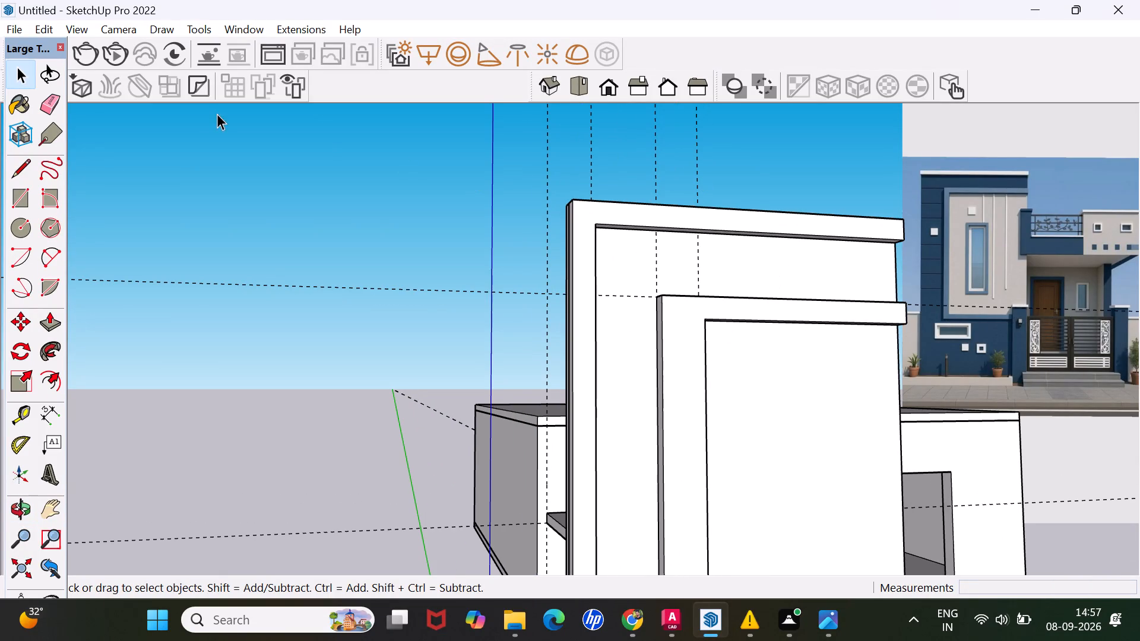
Draw a 3' horizontal edge on the recessed face, from the outer side band to the inner band's top corner.
{"action": "left_click", "coordinate": [16, 175]}
{"action": "middle_click_drag", "start_coordinate": [653, 296], "coordinate": [518, 337]}
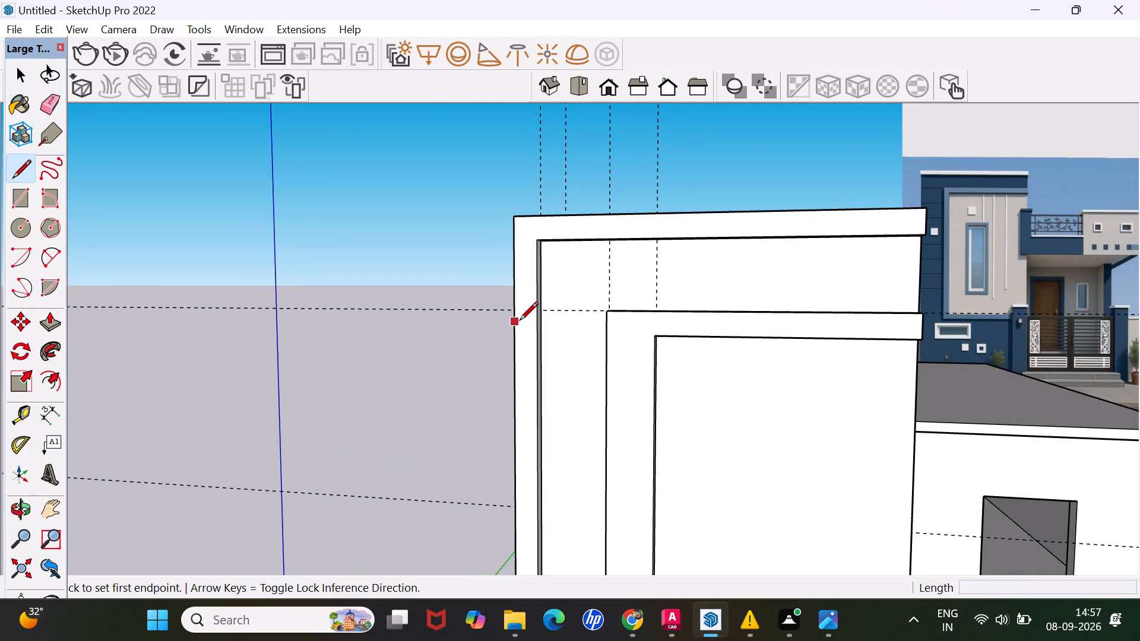
{"action": "scroll", "coordinate": [520, 321], "scroll_direction": "up", "scroll_amount": 7}
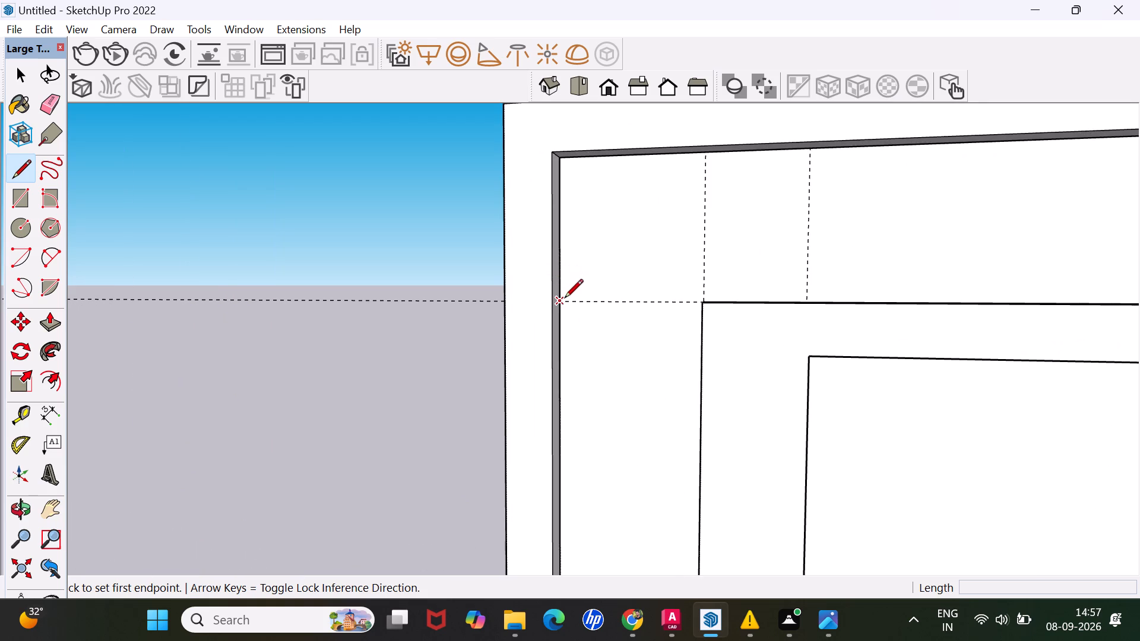
{"action": "left_click", "coordinate": [564, 299]}
{"action": "middle_click_drag", "start_coordinate": [693, 296], "coordinate": [693, 296]}
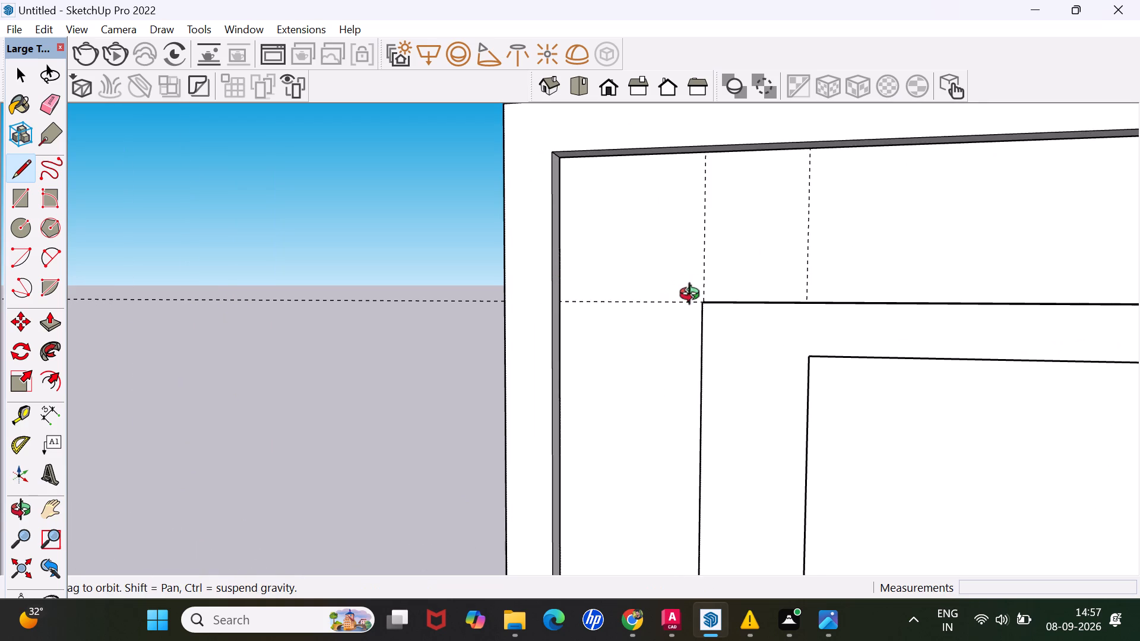
{"action": "middle_click_drag", "start_coordinate": [693, 296], "coordinate": [784, 300]}
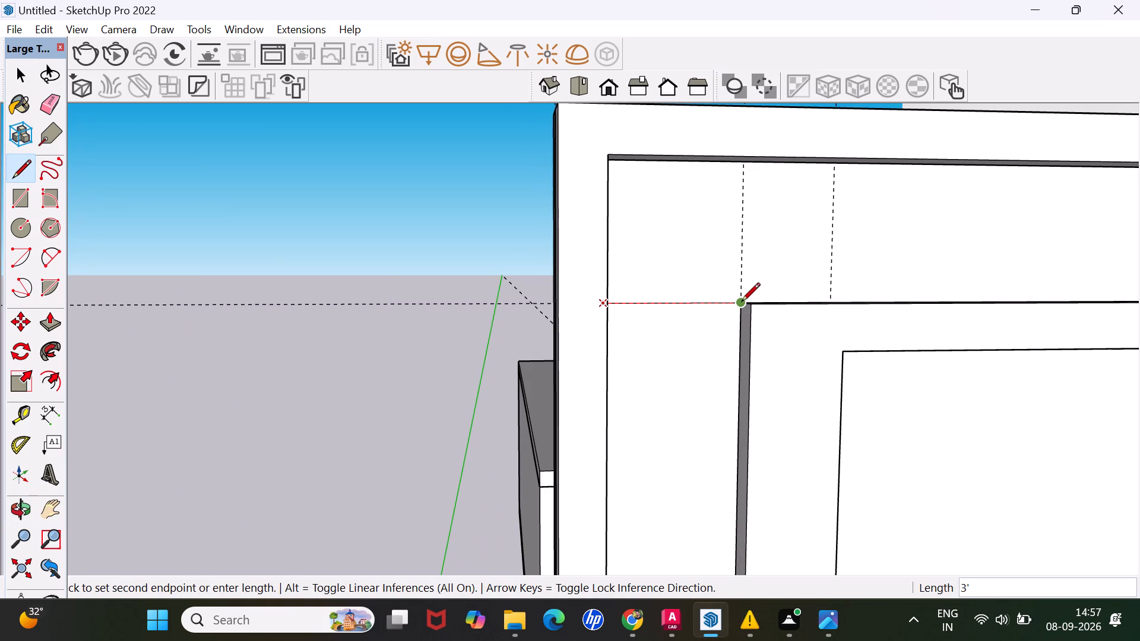
{"action": "left_click", "coordinate": [740, 303]}
Copy the 3' horizontal edge straight down the recessed strip by about 14' 10 11/16", to just above the floor.
{"action": "scroll", "coordinate": [675, 302], "scroll_direction": "down", "scroll_amount": 6}
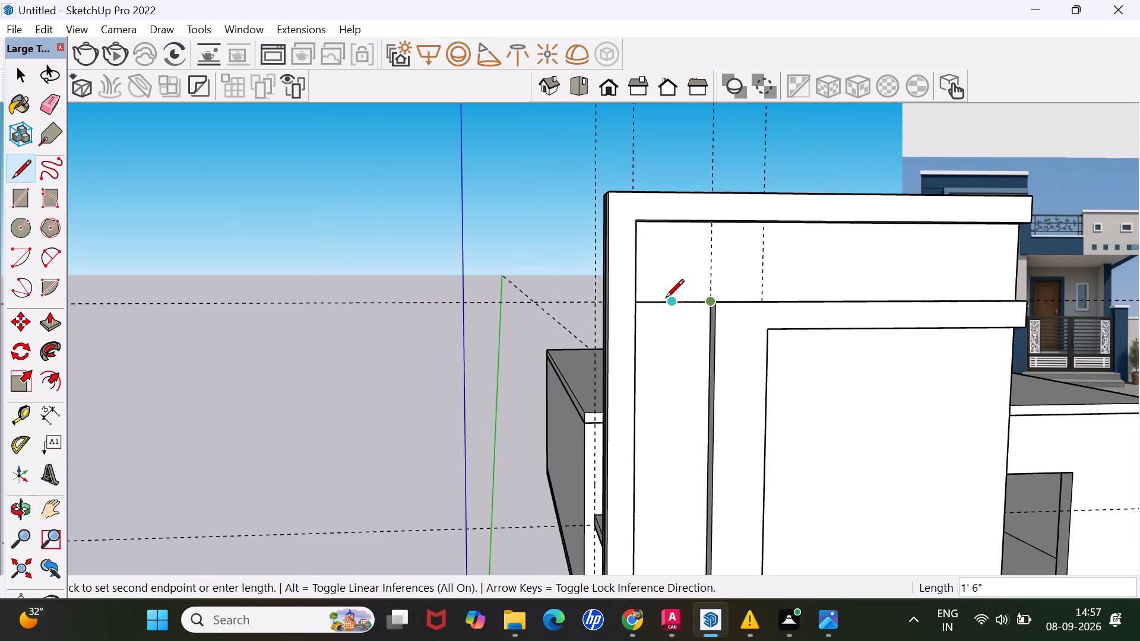
{"action": "key", "text": "space"}
{"action": "left_click", "coordinate": [668, 300]}
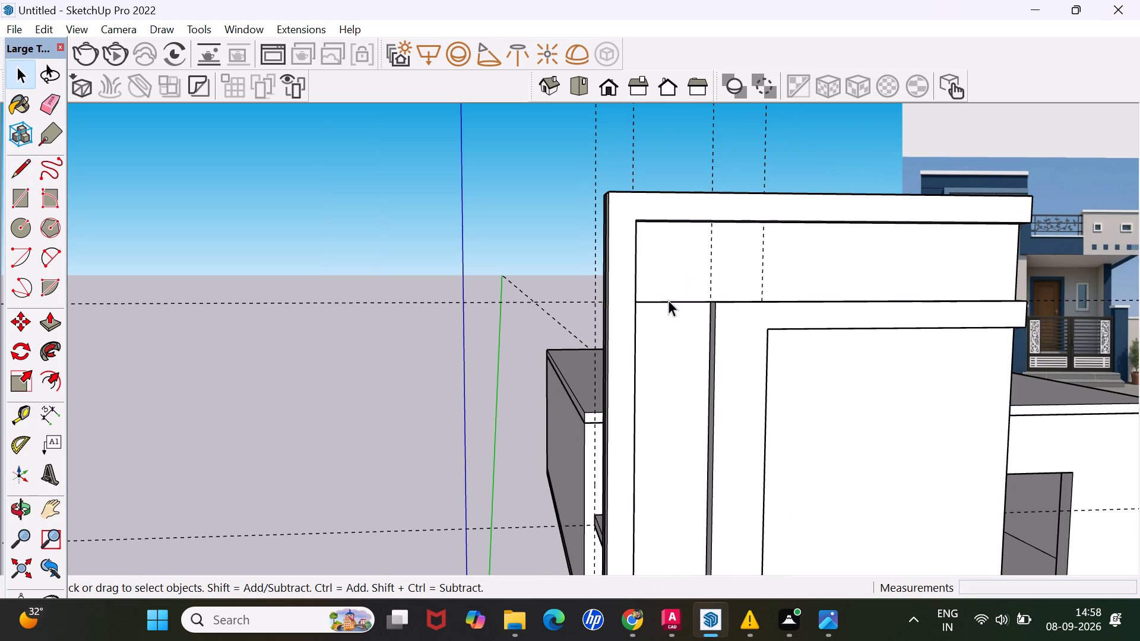
{"action": "key", "text": "m"}
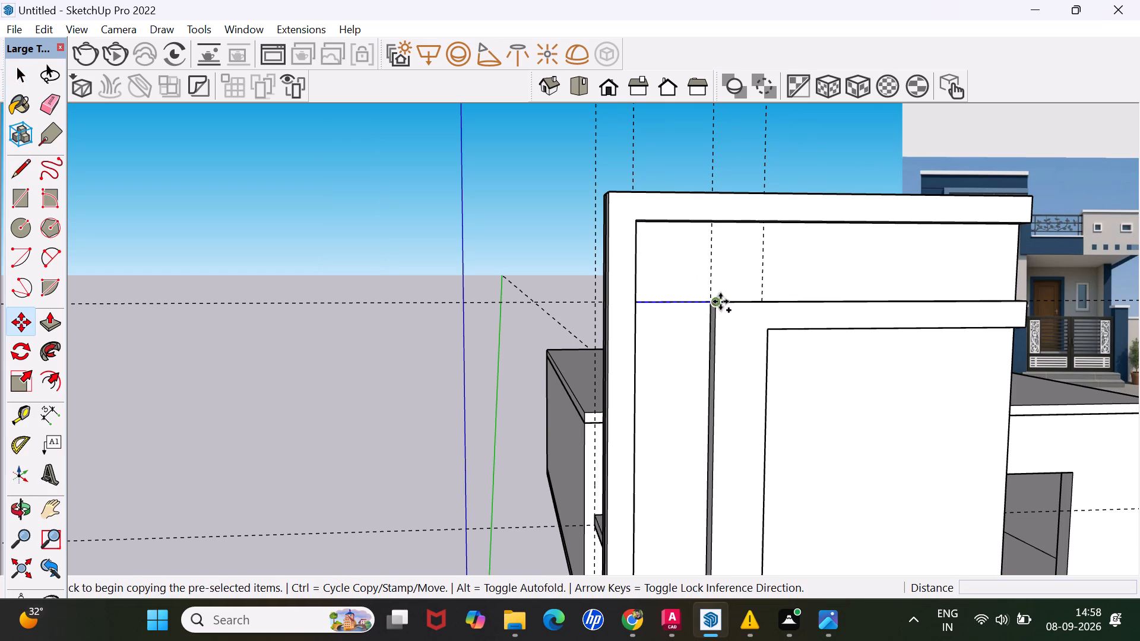
{"action": "scroll", "coordinate": [710, 302], "scroll_direction": "up", "scroll_amount": 5}
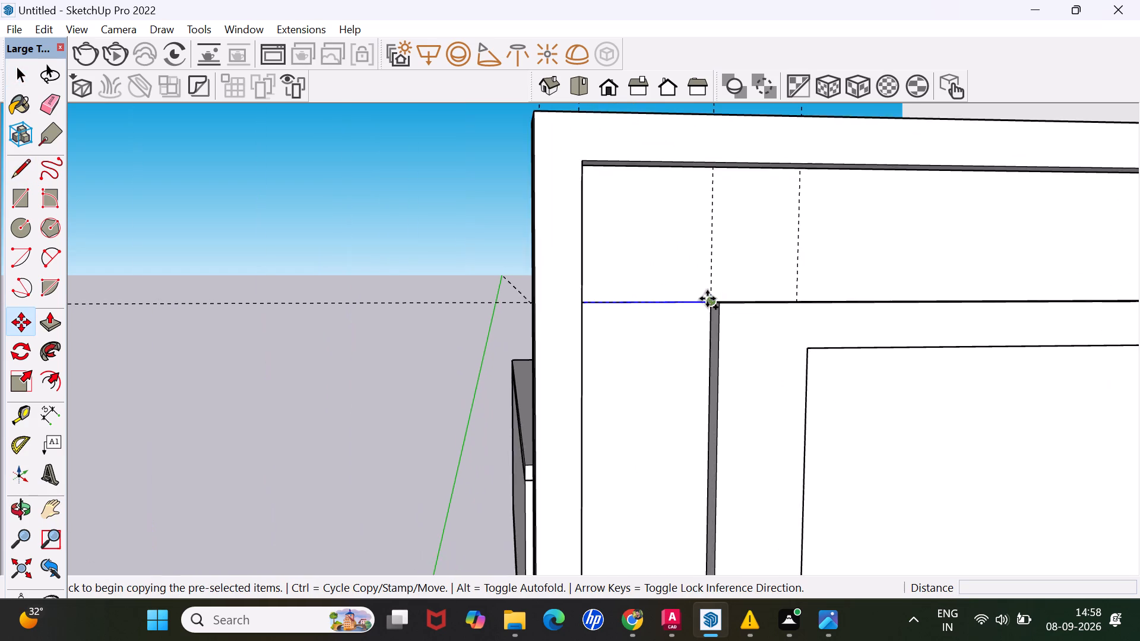
{"action": "scroll", "coordinate": [707, 299], "scroll_direction": "up", "scroll_amount": 7}
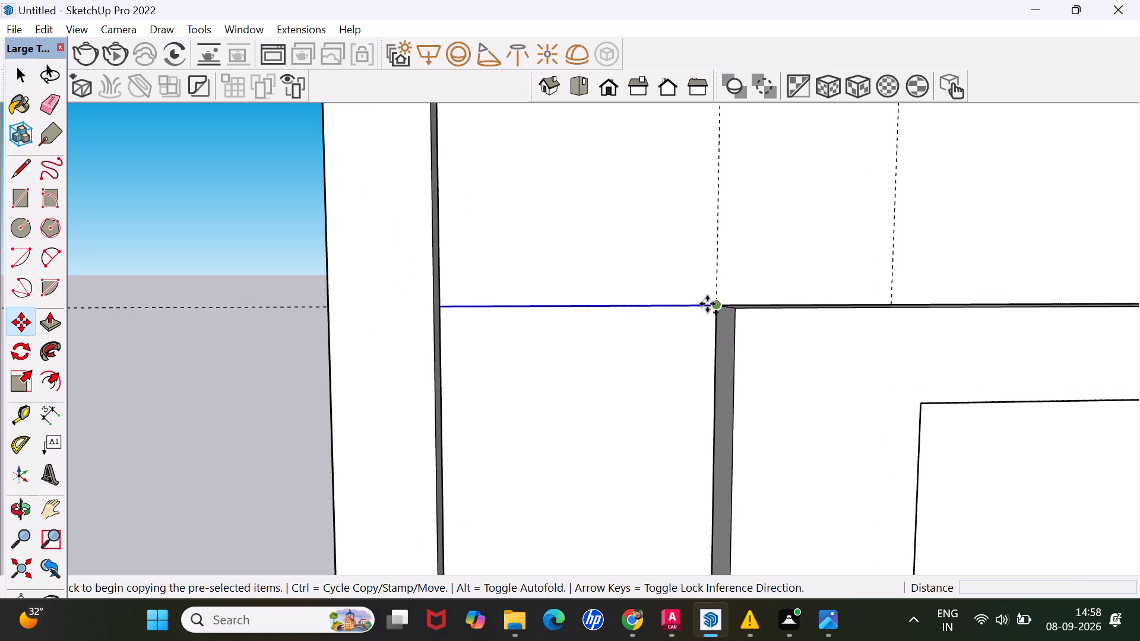
{"action": "left_click", "coordinate": [717, 304]}
{"action": "scroll", "coordinate": [649, 344], "scroll_direction": "down", "scroll_amount": 17}
{"action": "scroll", "coordinate": [607, 326], "scroll_direction": "down", "scroll_amount": 9}
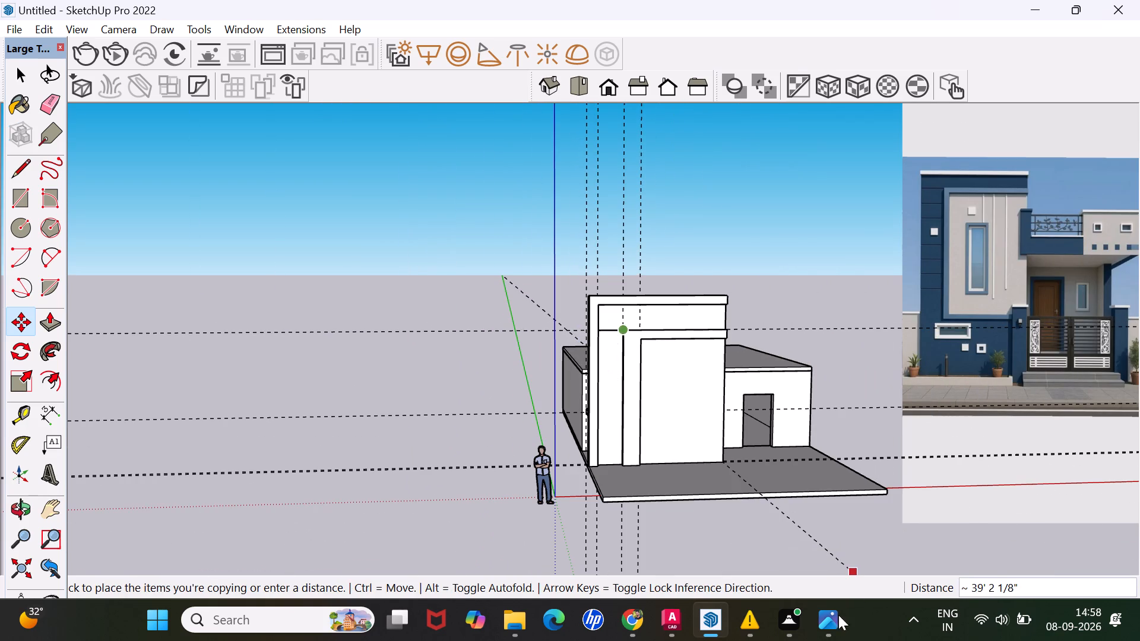
{"action": "scroll", "coordinate": [616, 458], "scroll_direction": "up", "scroll_amount": 17}
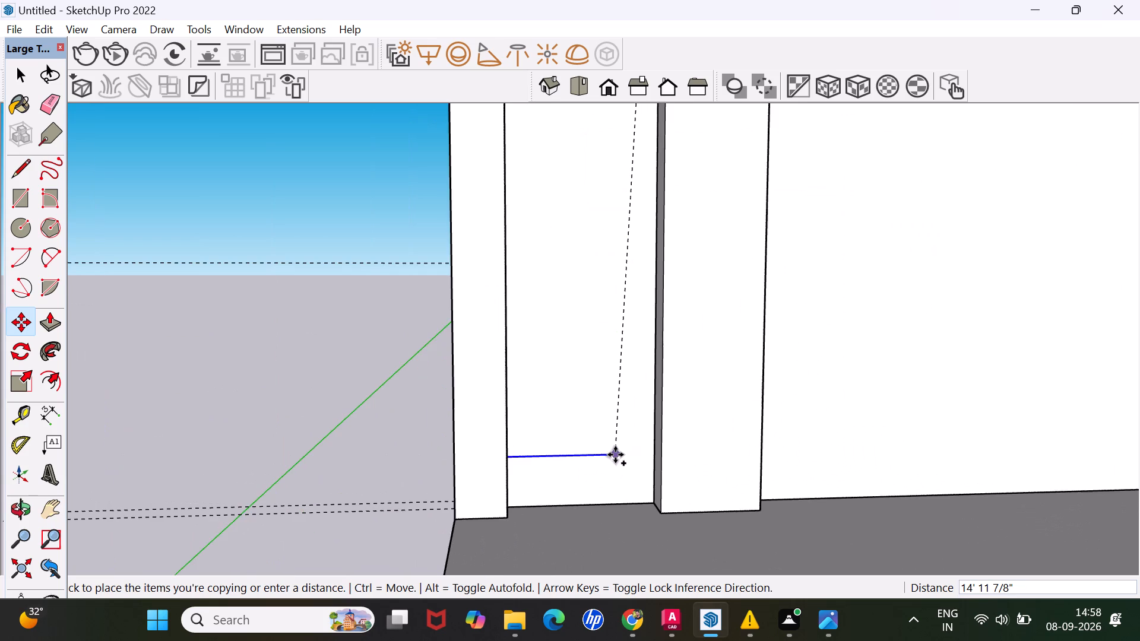
{"action": "scroll", "coordinate": [615, 455], "scroll_direction": "up", "scroll_amount": 2}
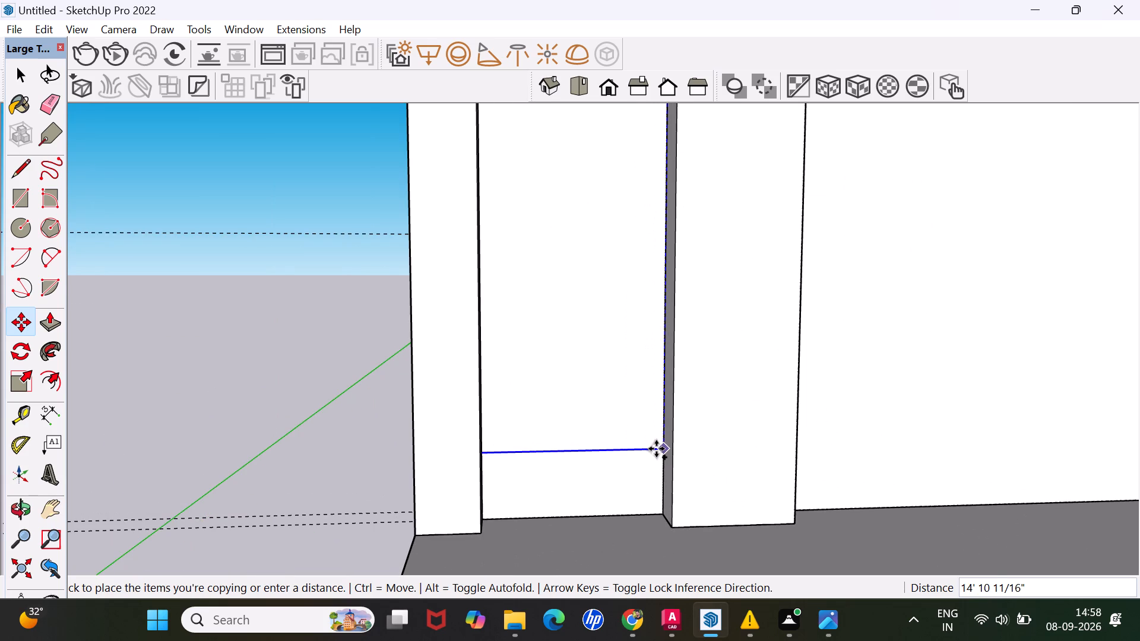
{"action": "left_click", "coordinate": [656, 449]}
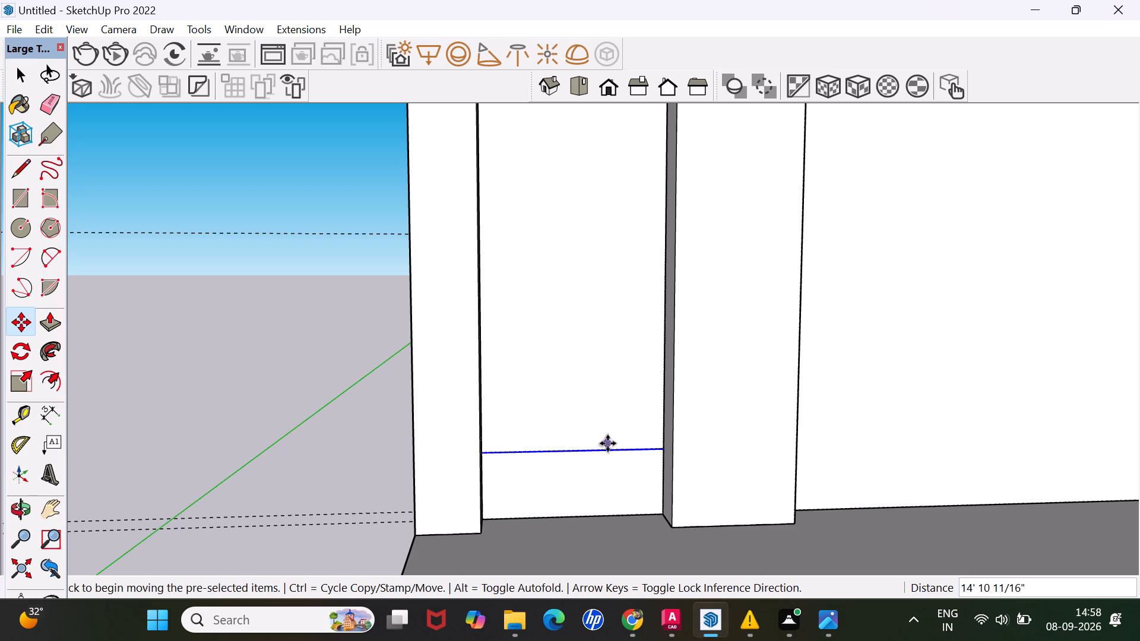
Divide the copy distance by 10 to fill the recessed strip with evenly spaced horizontal edges.
{"action": "key", "text": "slash"}
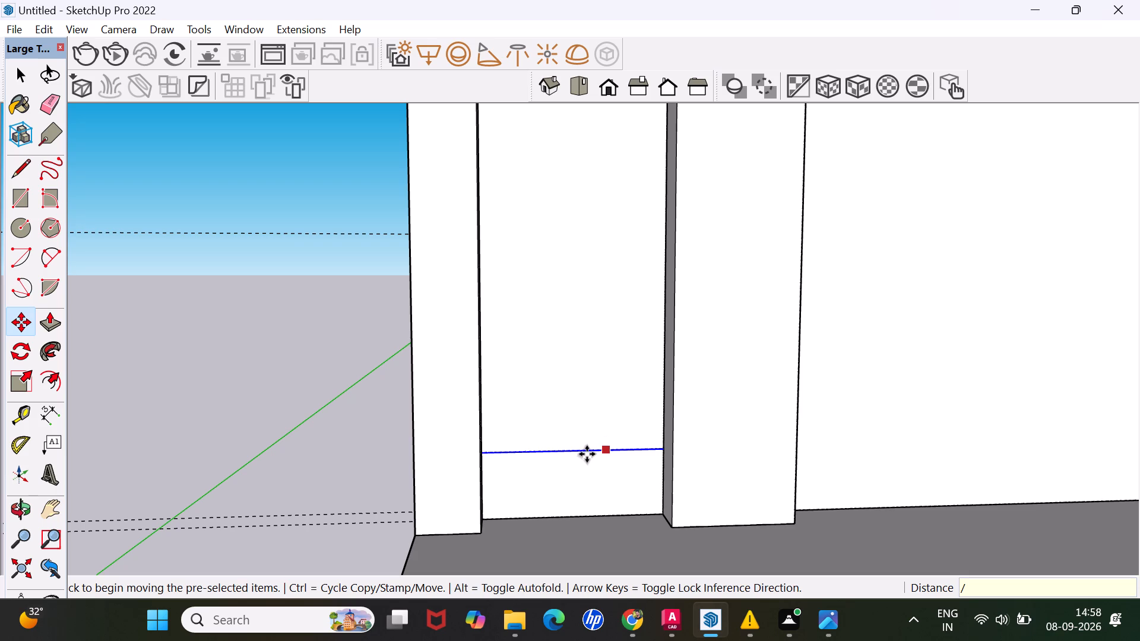
{"action": "key", "text": "1"}
{"action": "key", "text": "0"}
{"action": "key", "text": "Return"}
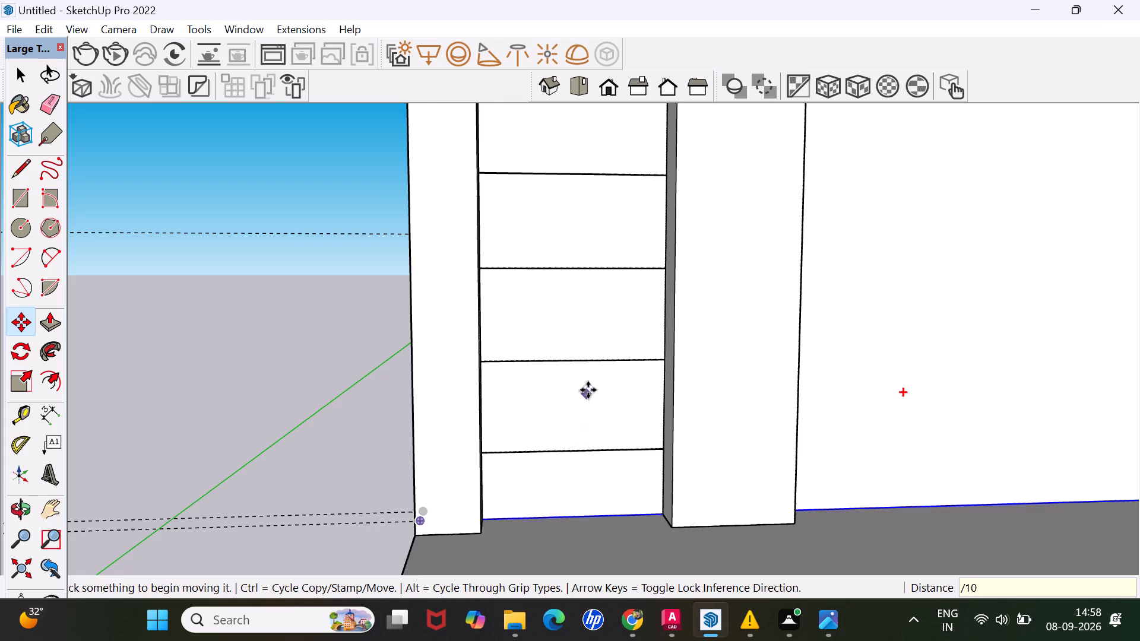
Copy the topmost horizontal edge of the recessed strip 1" downward to outline a thin groove.
{"action": "scroll", "coordinate": [594, 380], "scroll_direction": "down", "scroll_amount": 19}
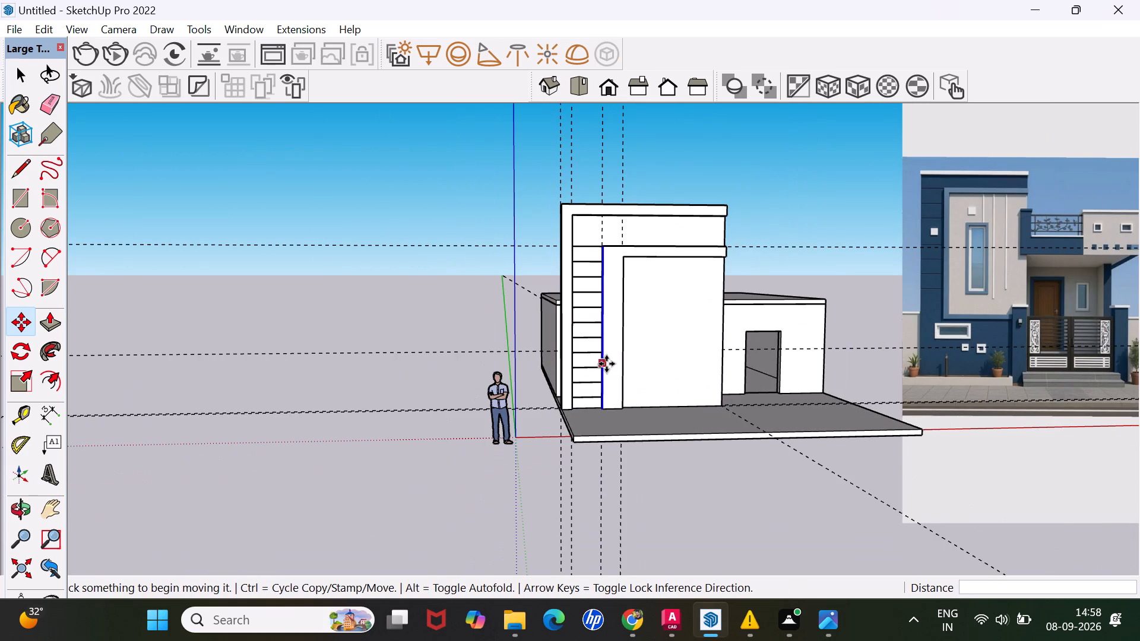
{"action": "scroll", "coordinate": [603, 269], "scroll_direction": "up", "scroll_amount": 7}
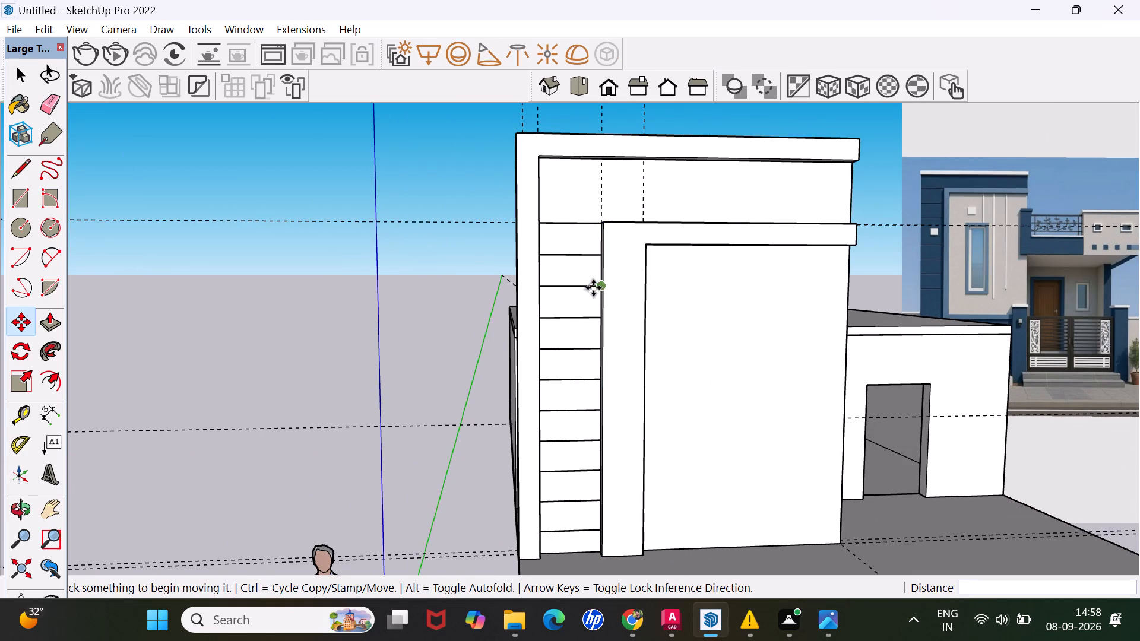
{"action": "scroll", "coordinate": [590, 290], "scroll_direction": "up", "scroll_amount": 1}
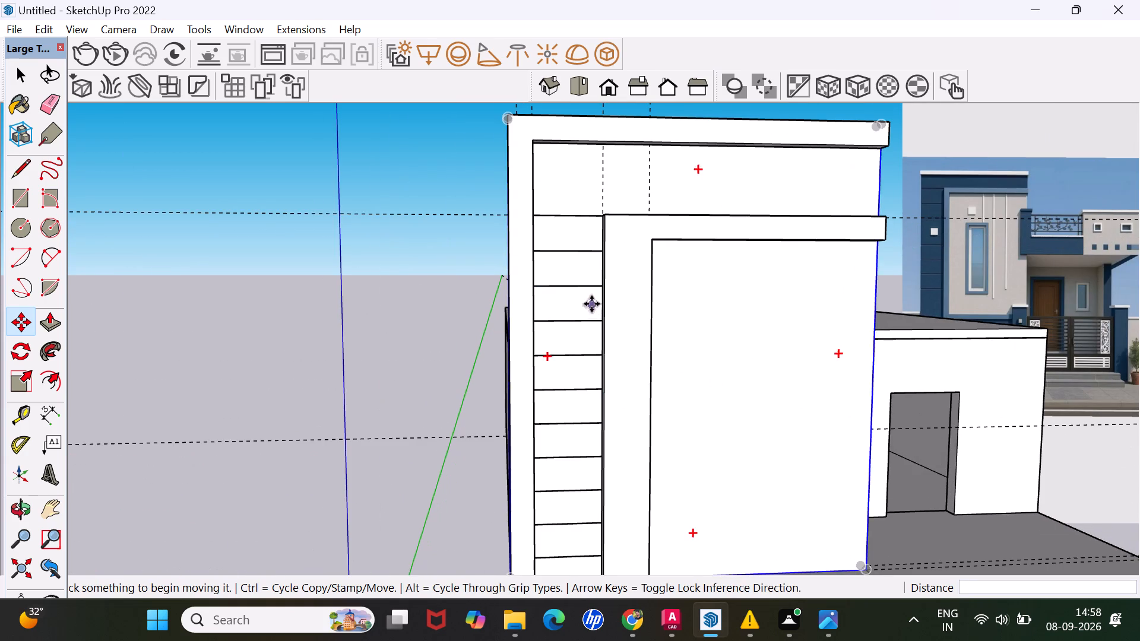
{"action": "scroll", "coordinate": [591, 303], "scroll_direction": "down", "scroll_amount": 3}
{"action": "key", "text": "space"}
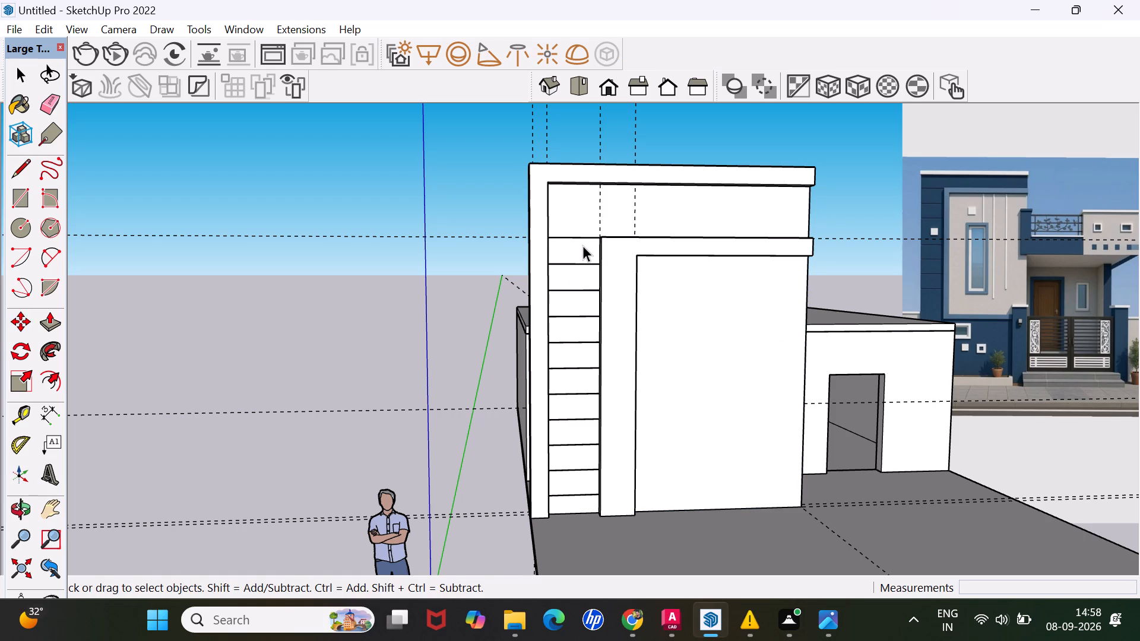
{"action": "left_click", "coordinate": [582, 234]}
{"action": "left_click", "coordinate": [582, 238]}
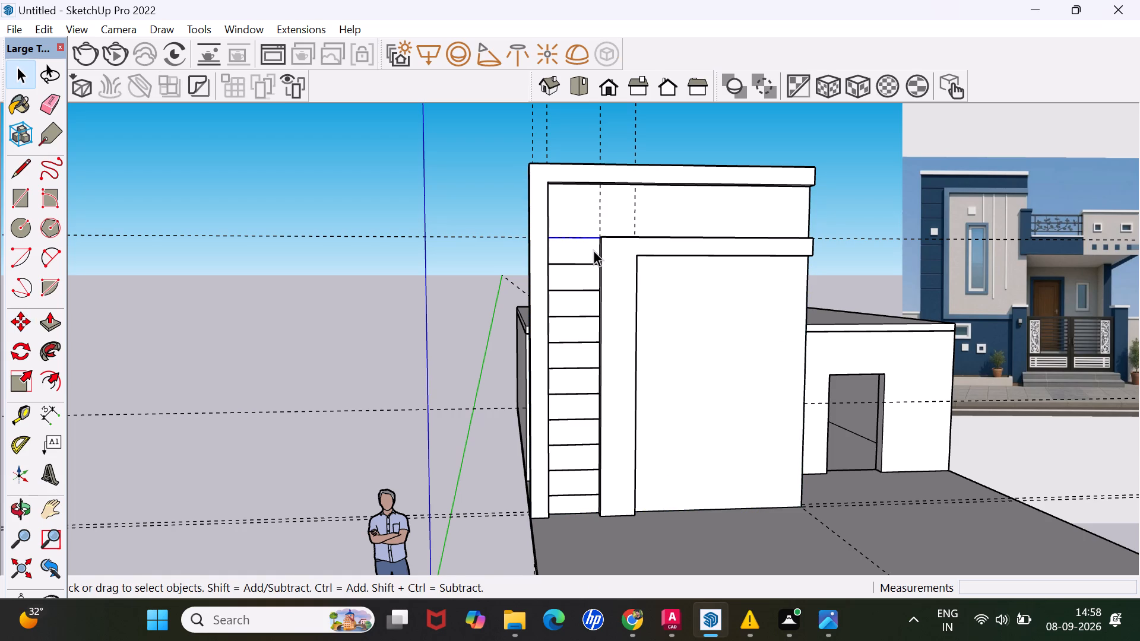
{"action": "scroll", "coordinate": [580, 248], "scroll_direction": "up", "scroll_amount": 5}
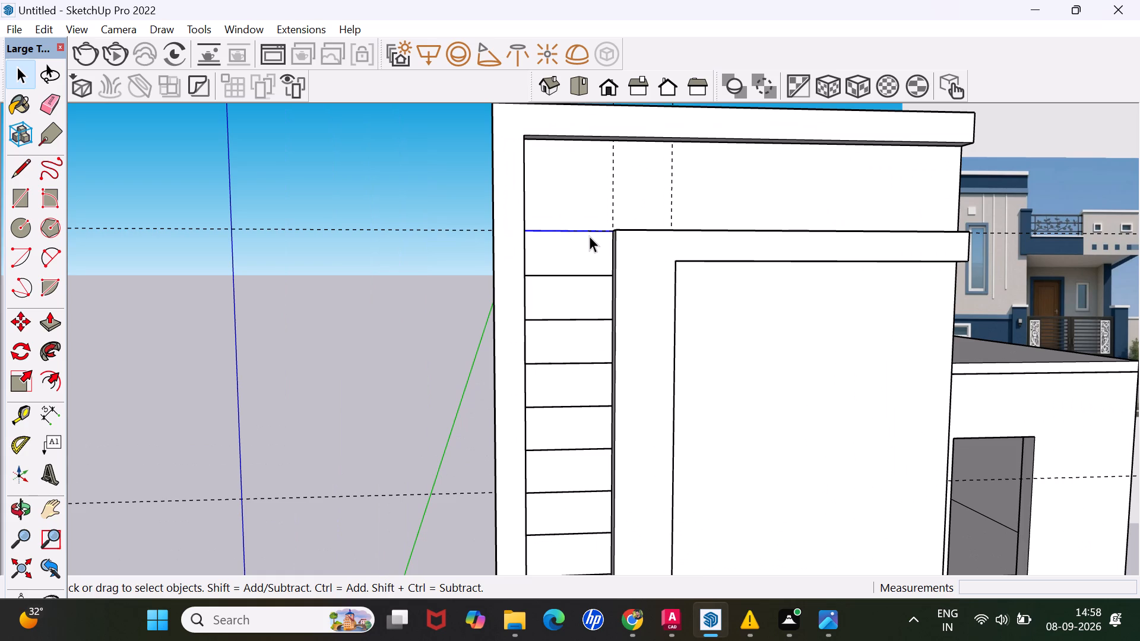
{"action": "key", "text": "m"}
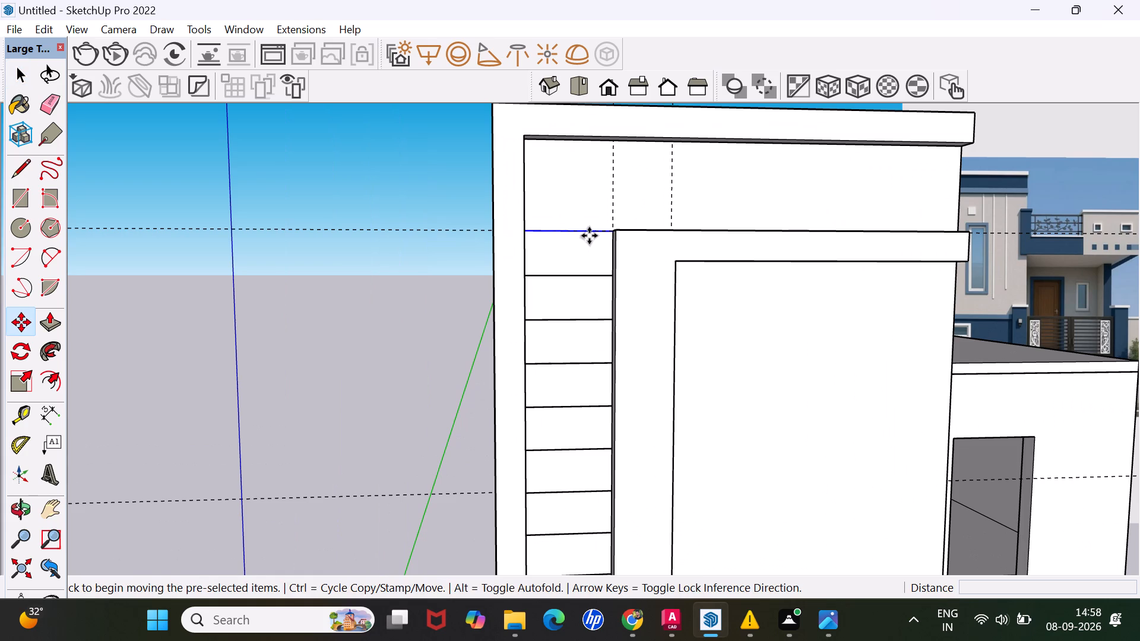
{"action": "scroll", "coordinate": [606, 230], "scroll_direction": "up", "scroll_amount": 6}
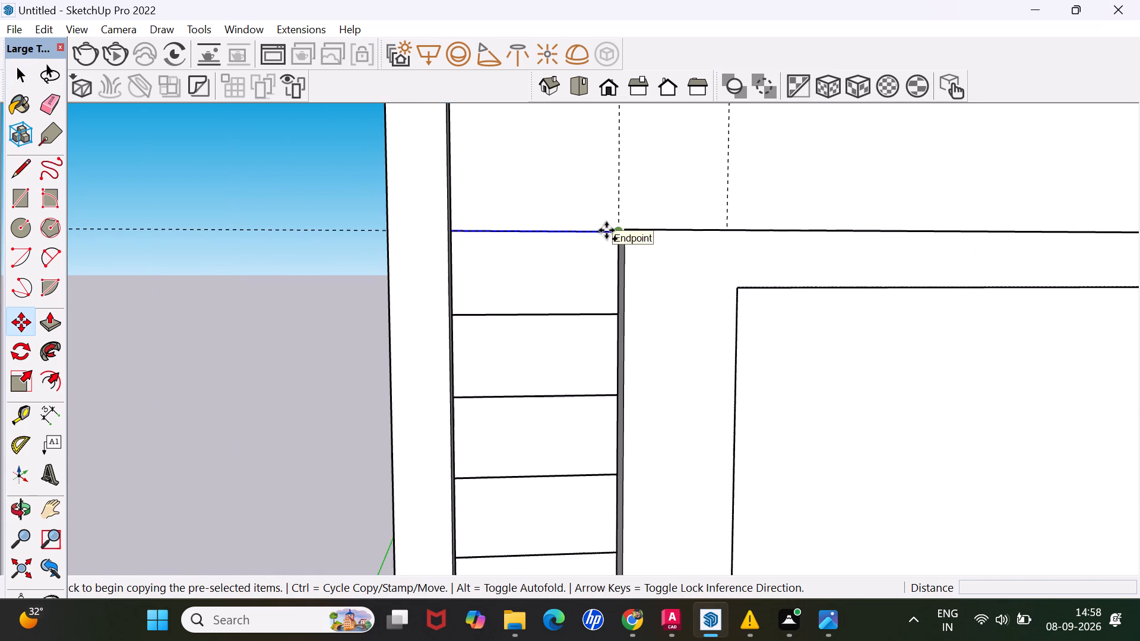
{"action": "scroll", "coordinate": [606, 230], "scroll_direction": "up", "scroll_amount": 6}
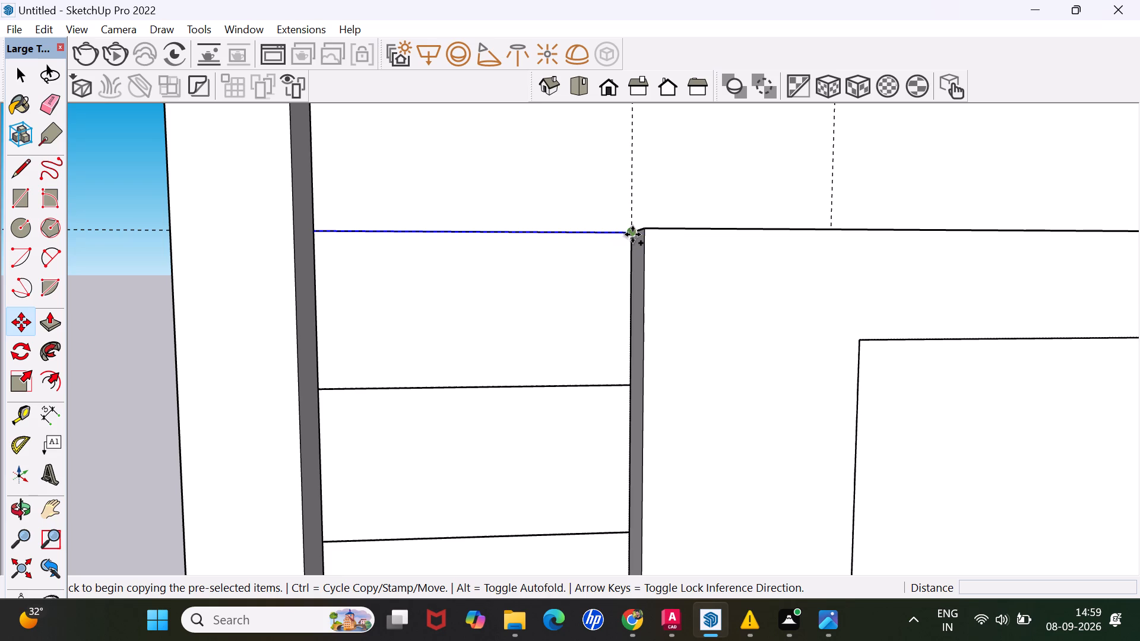
{"action": "left_click", "coordinate": [632, 234]}
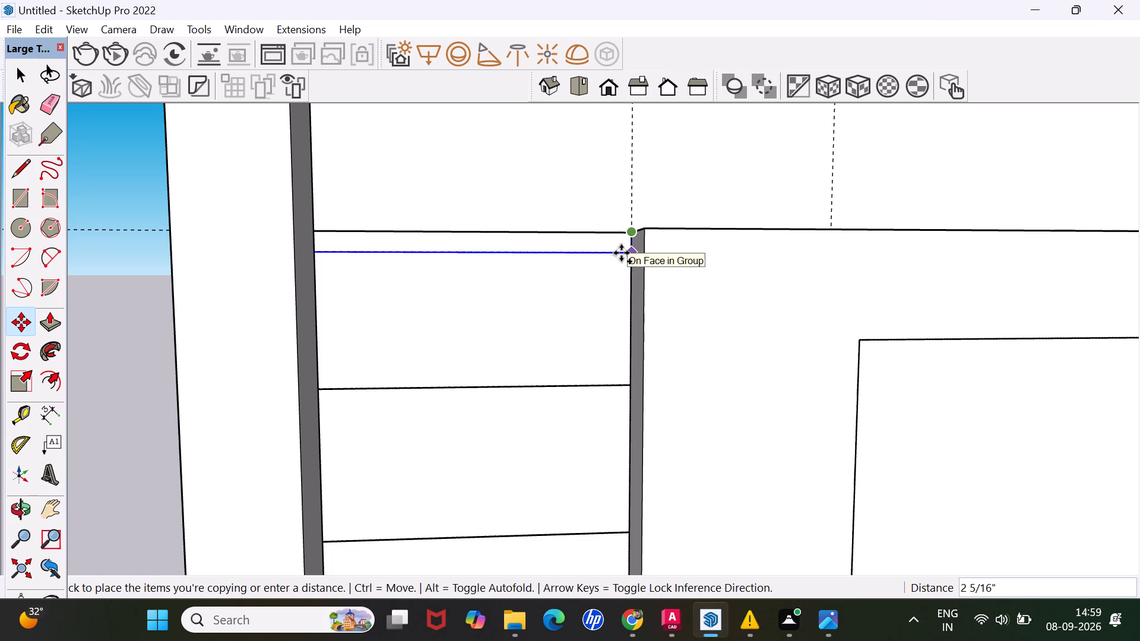
{"action": "key", "text": "1"}
{"action": "key", "text": "Return"}
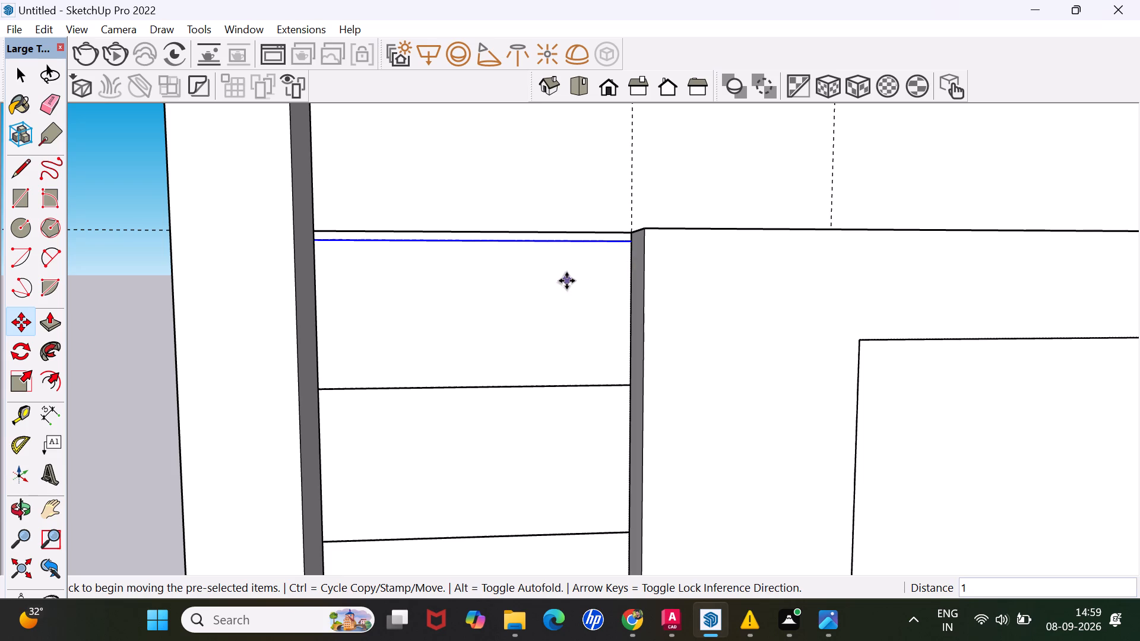
{"action": "key", "text": "space"}
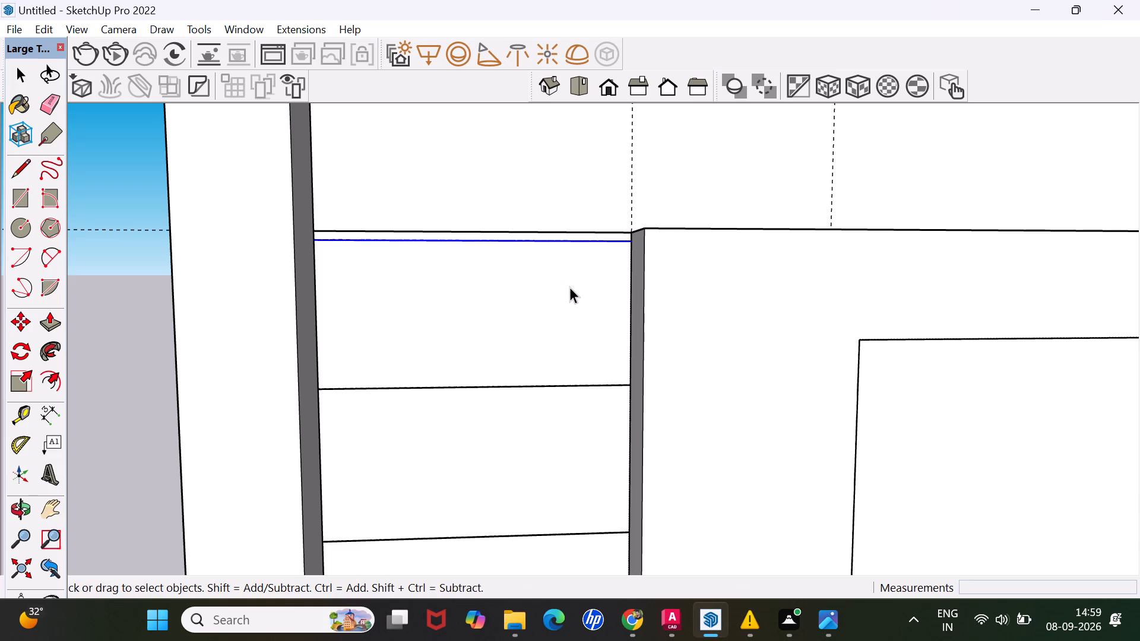
Copy the groove's lower edge about 14' 10 1/2" down the strip, placing it just below the lowest horizontal edge.
{"action": "left_click", "coordinate": [569, 287]}
{"action": "left_click", "coordinate": [611, 242]}
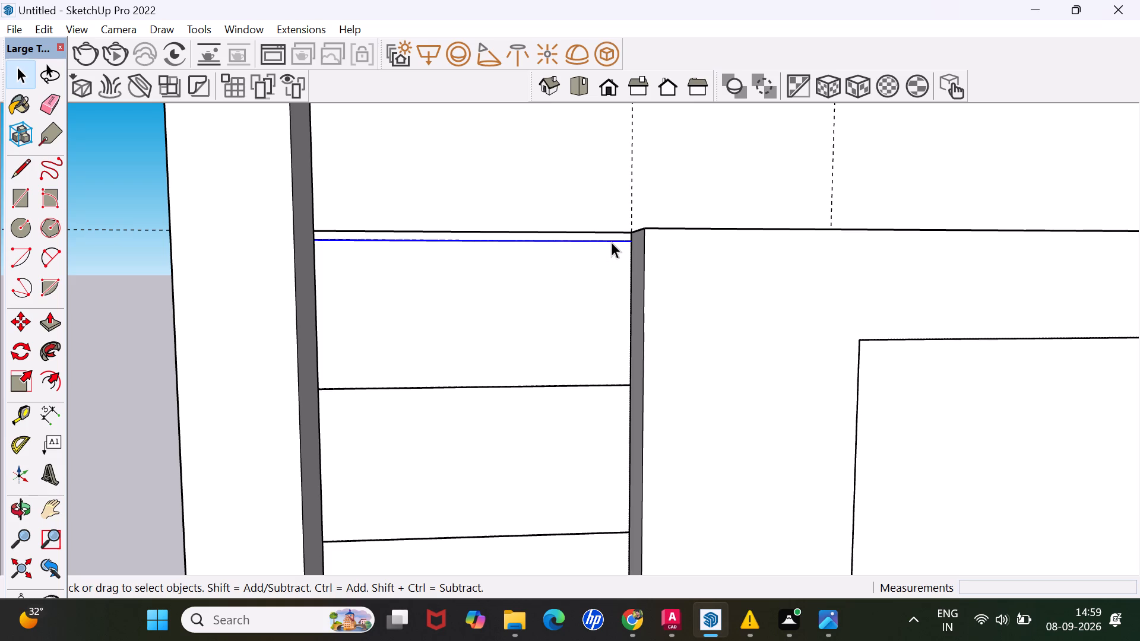
{"action": "key", "text": "m"}
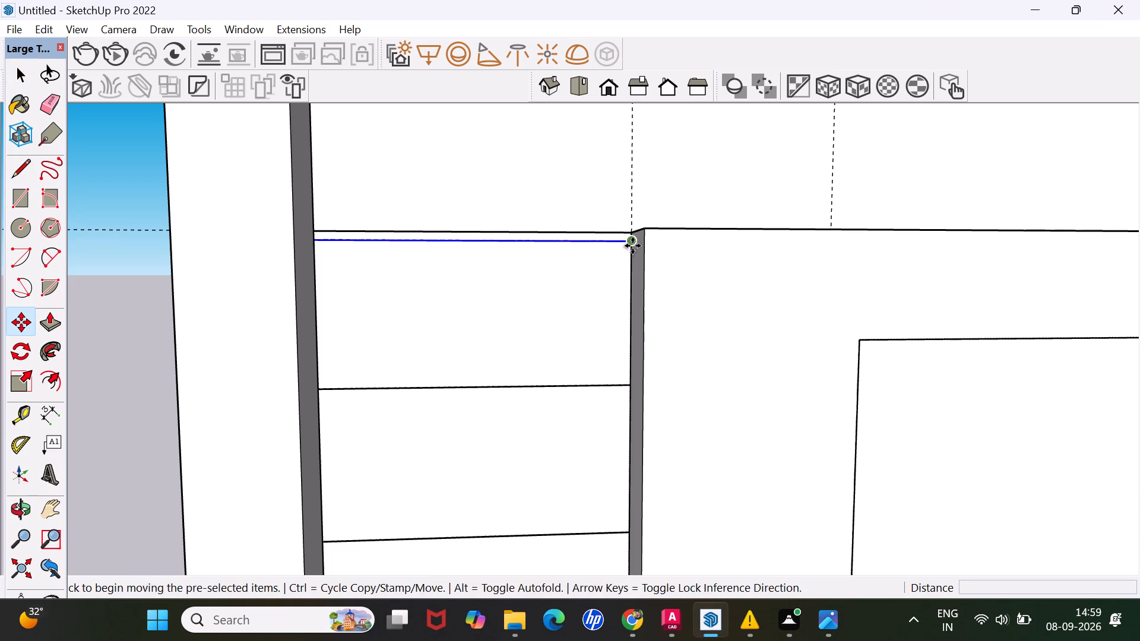
{"action": "left_click", "coordinate": [632, 246]}
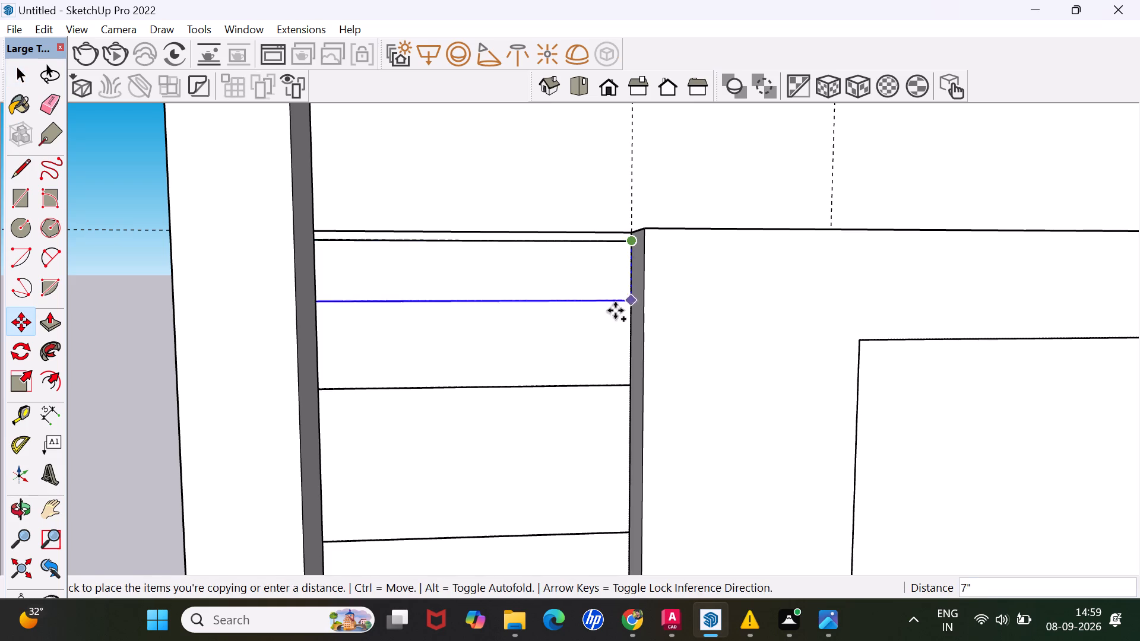
{"action": "scroll", "coordinate": [596, 329], "scroll_direction": "down", "scroll_amount": 14}
{"action": "scroll", "coordinate": [595, 335], "scroll_direction": "down", "scroll_amount": 8}
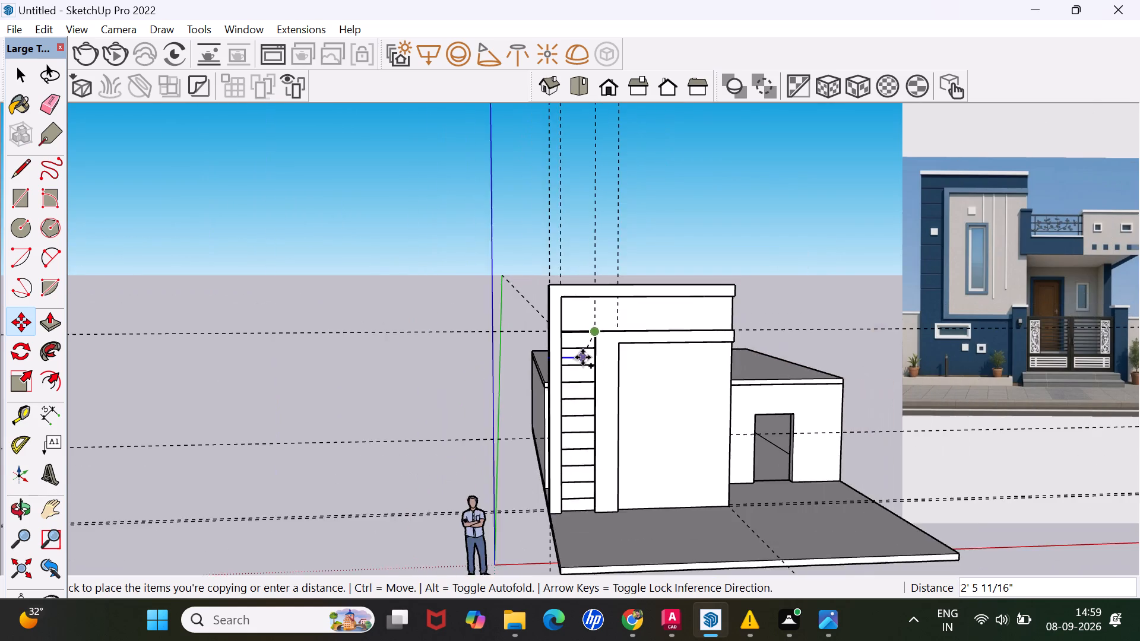
{"action": "scroll", "coordinate": [582, 357], "scroll_direction": "down", "scroll_amount": 7}
{"action": "scroll", "coordinate": [595, 443], "scroll_direction": "up", "scroll_amount": 4}
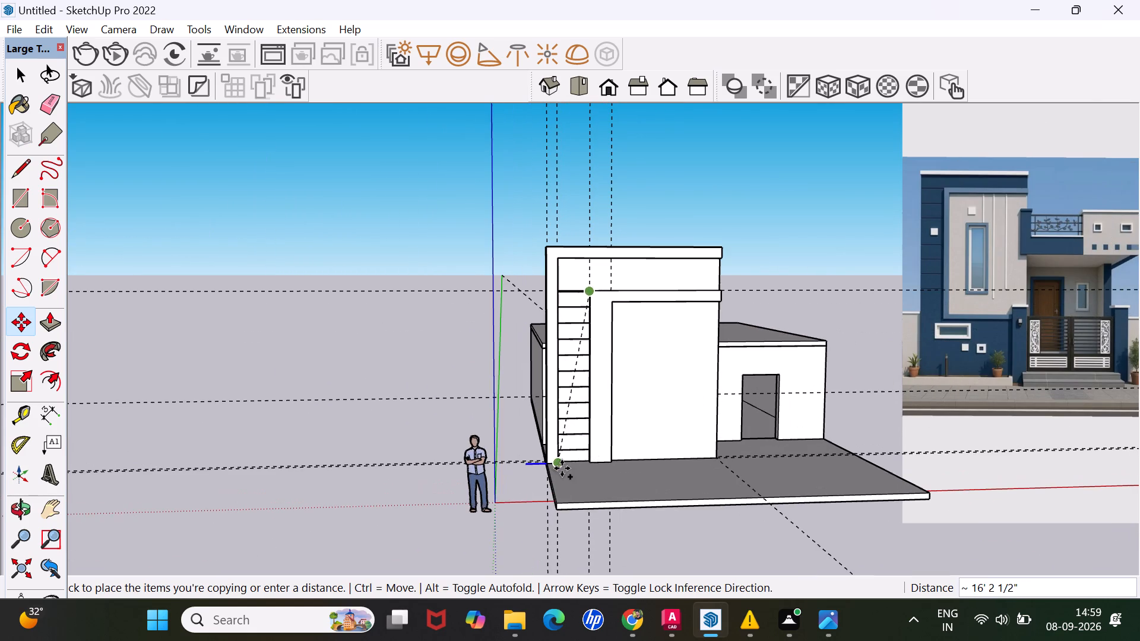
{"action": "scroll", "coordinate": [584, 445], "scroll_direction": "up", "scroll_amount": 12}
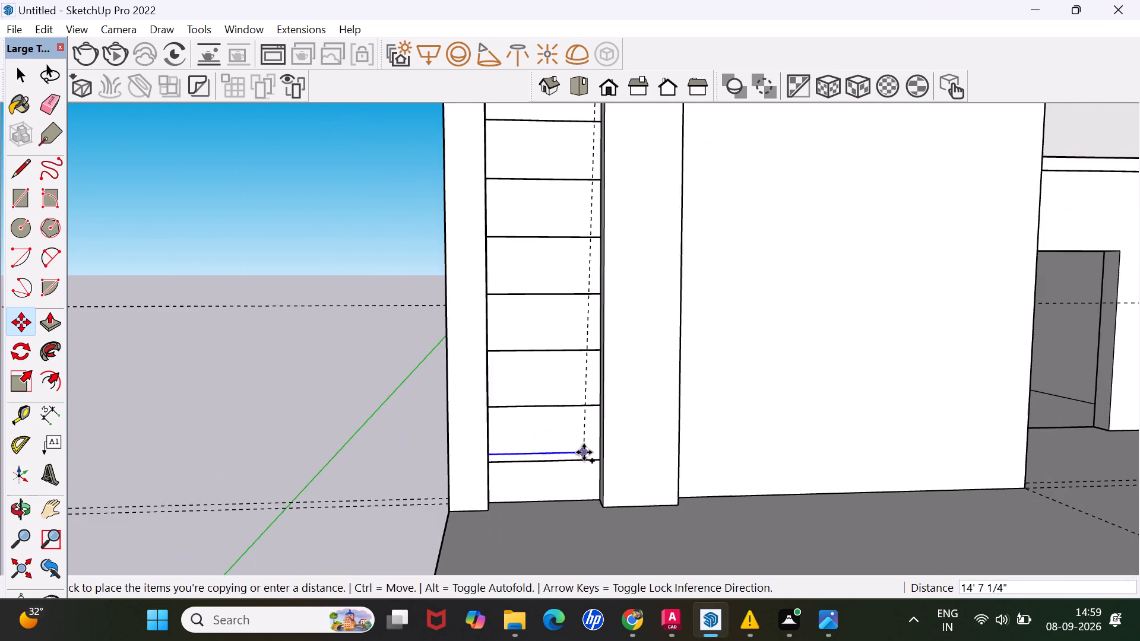
{"action": "scroll", "coordinate": [586, 462], "scroll_direction": "up", "scroll_amount": 13}
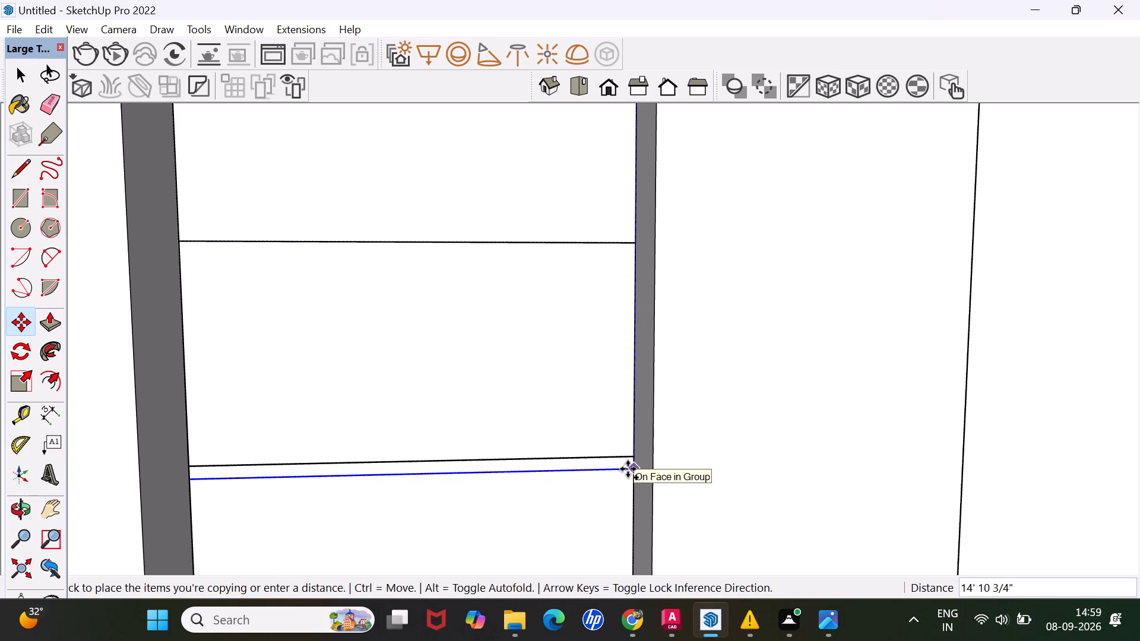
{"action": "scroll", "coordinate": [628, 469], "scroll_direction": "up", "scroll_amount": 7}
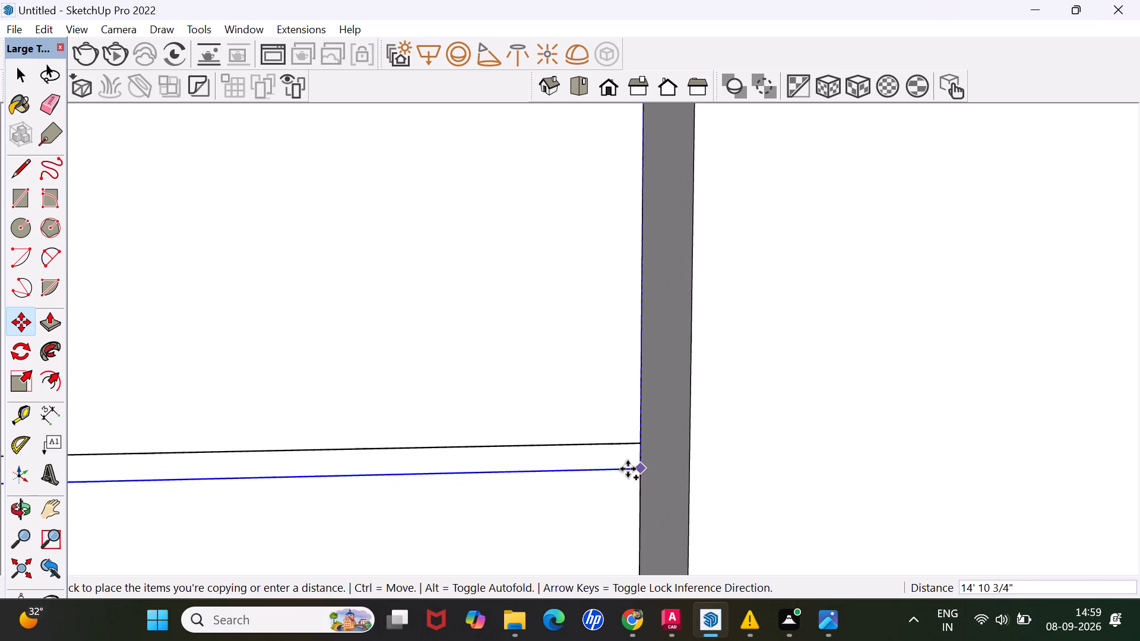
{"action": "scroll", "coordinate": [628, 469], "scroll_direction": "up", "scroll_amount": 1}
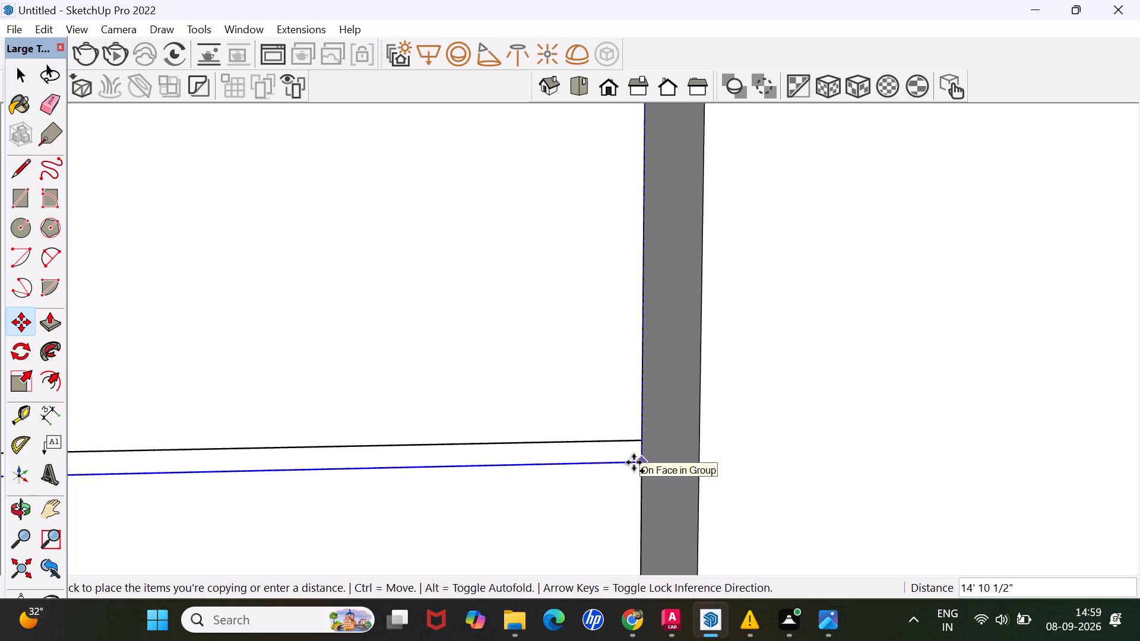
{"action": "left_click", "coordinate": [634, 462]}
{"action": "scroll", "coordinate": [670, 442], "scroll_direction": "down", "scroll_amount": 11}
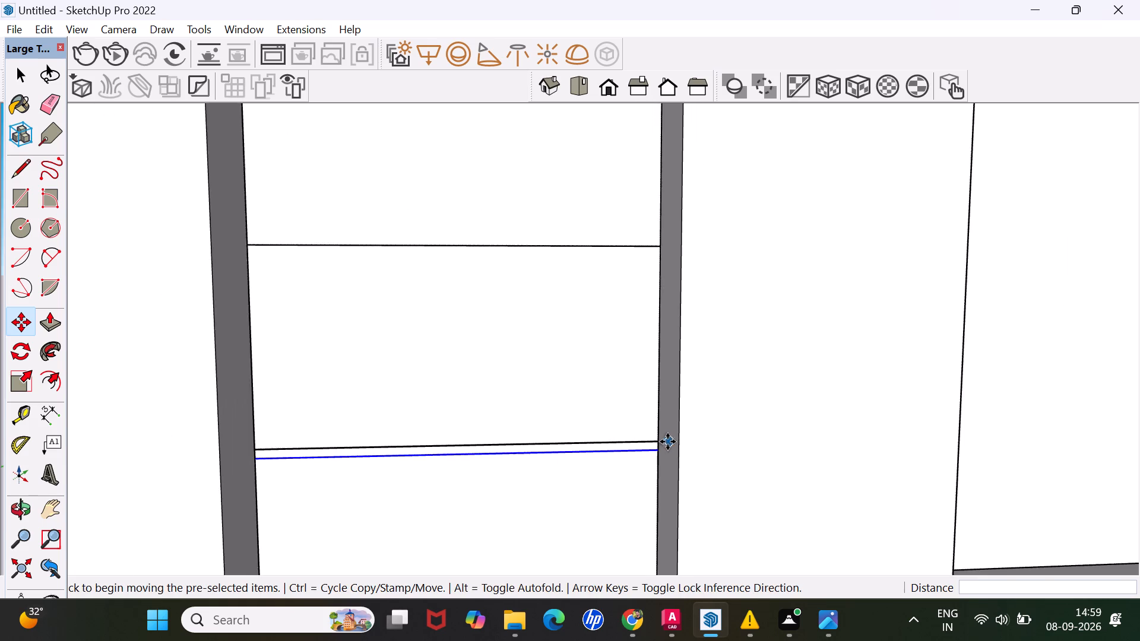
Divide the copy distance by 10 so each horizontal edge of the recessed strip gets a matching lower groove edge.
{"action": "scroll", "coordinate": [663, 441], "scroll_direction": "down", "scroll_amount": 1}
{"action": "key", "text": "slash"}
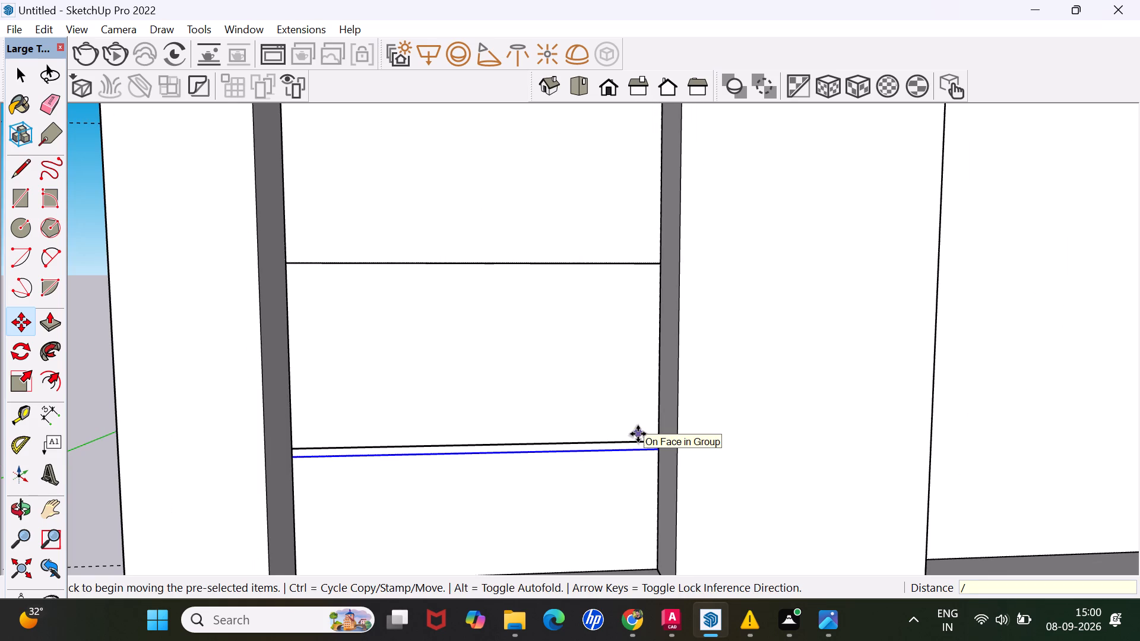
{"action": "type", "text": "10"}
{"action": "key", "text": "Return"}
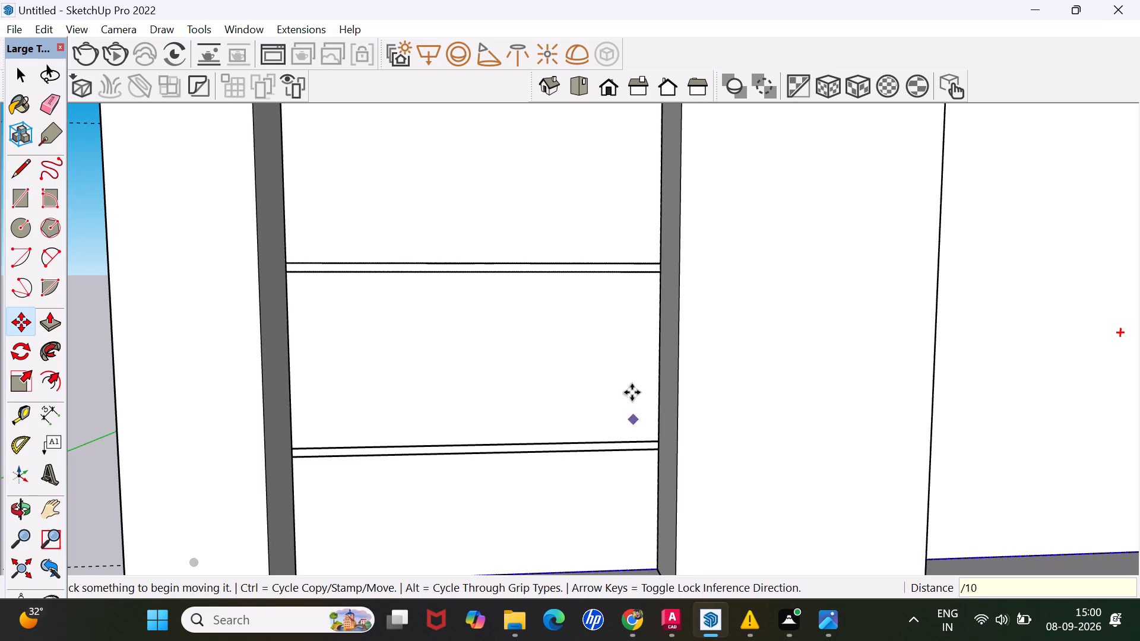
{"action": "scroll", "coordinate": [631, 390], "scroll_direction": "down", "scroll_amount": 20}
{"action": "scroll", "coordinate": [654, 309], "scroll_direction": "down", "scroll_amount": 4}
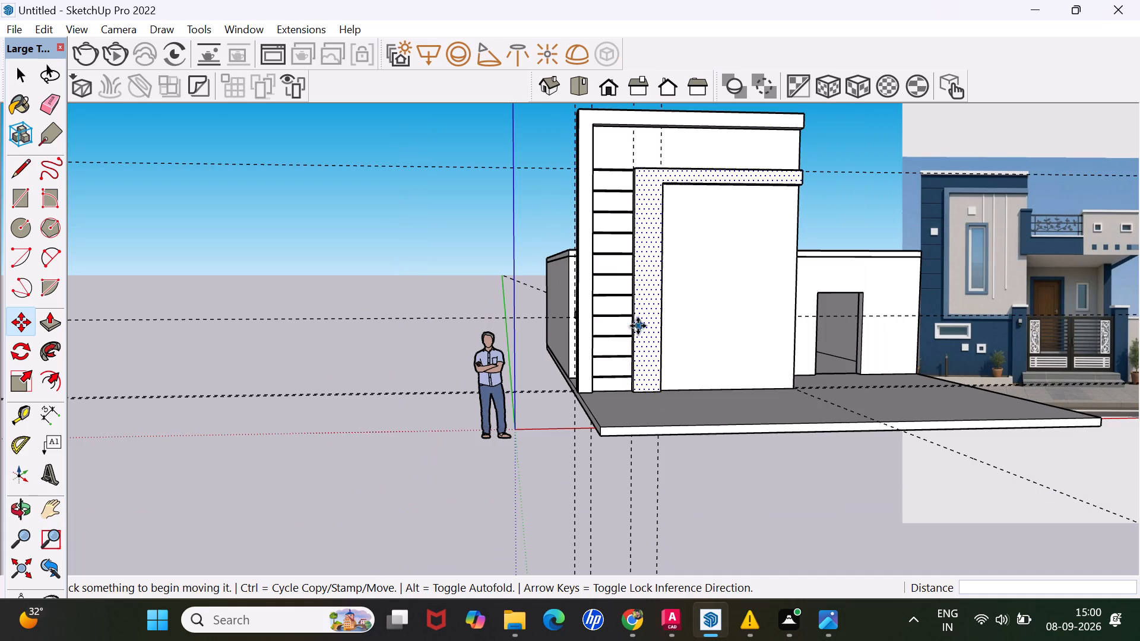
{"action": "scroll", "coordinate": [655, 200], "scroll_direction": "down", "scroll_amount": 4}
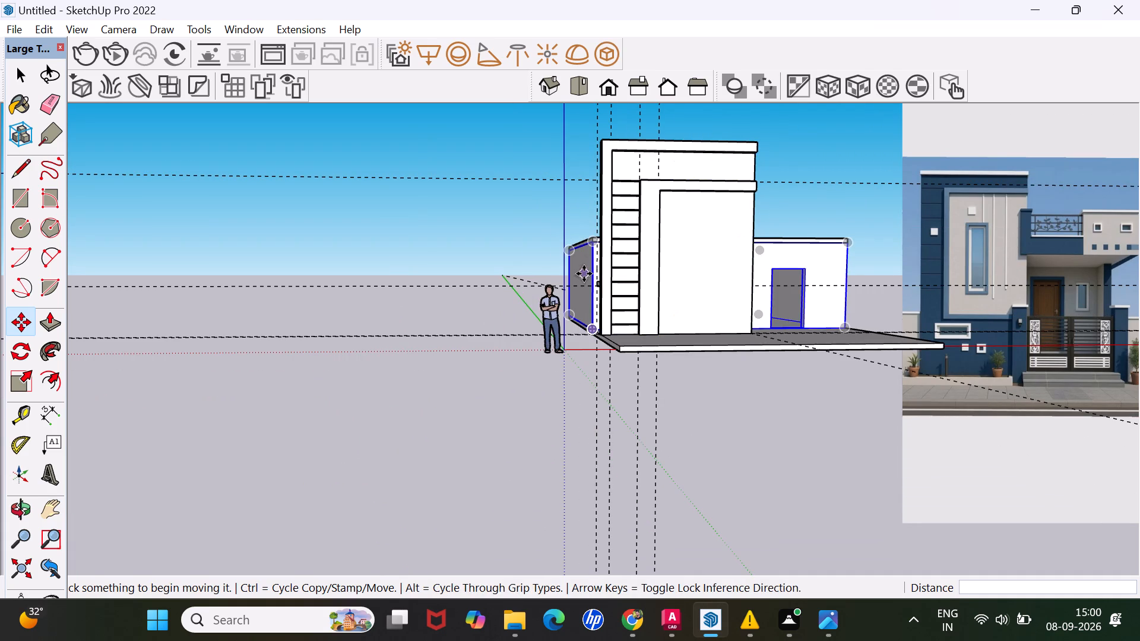
{"action": "key", "text": "space"}
{"action": "left_click", "coordinate": [476, 347]}
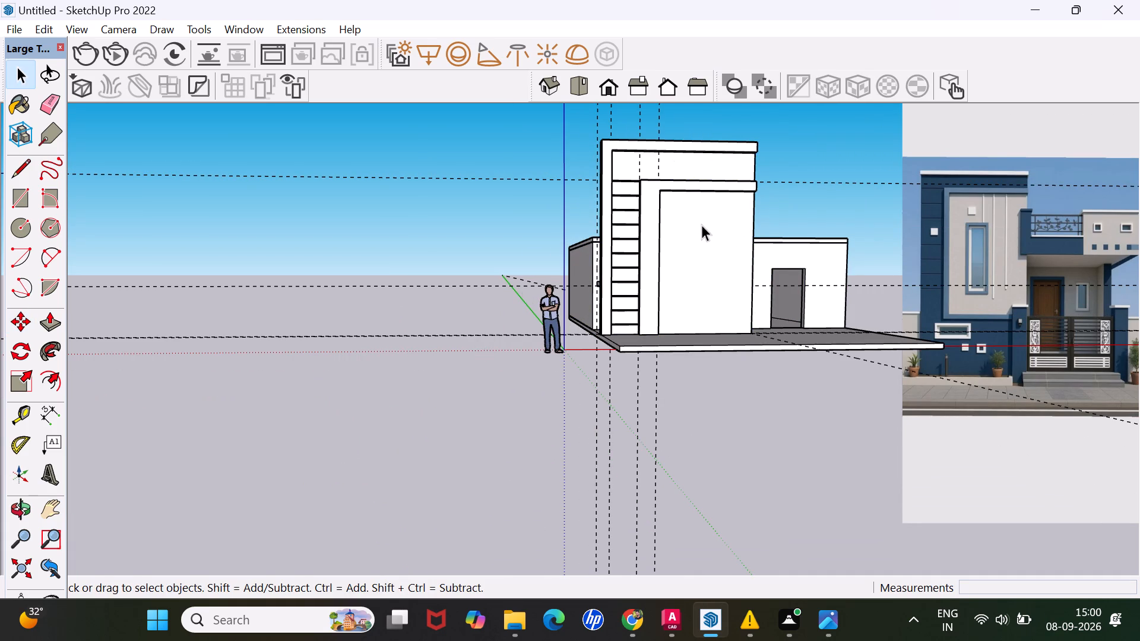
Examine the grooved strip on the front wall up close and as part of the whole house.
{"action": "scroll", "coordinate": [701, 219], "scroll_direction": "up", "scroll_amount": 3}
{"action": "middle_click_drag", "start_coordinate": [682, 227], "coordinate": [584, 310]}
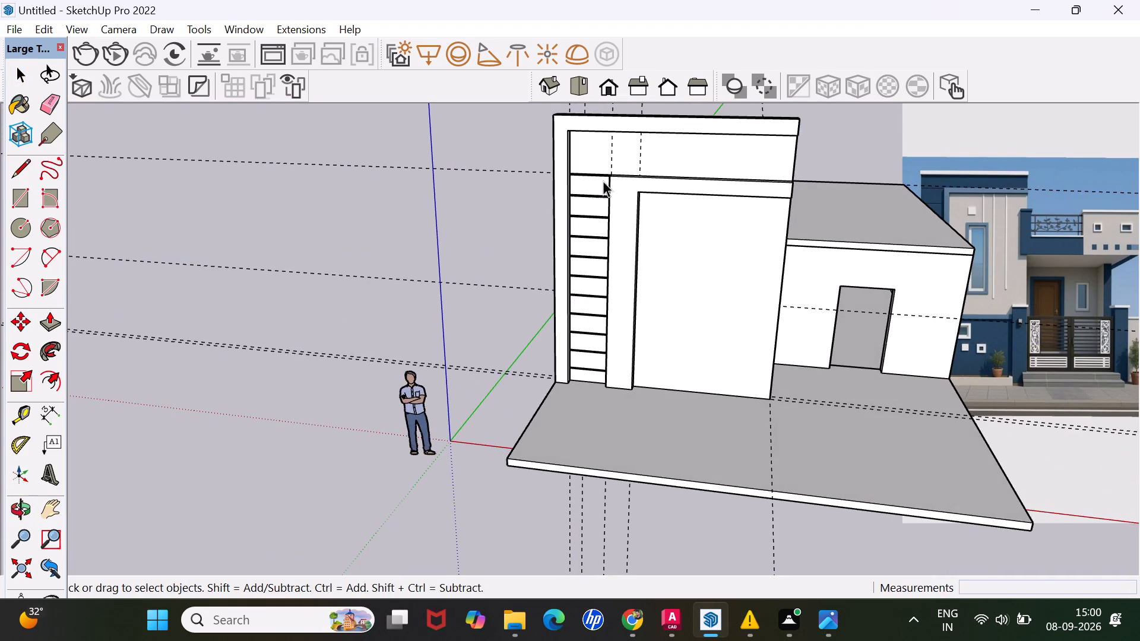
{"action": "scroll", "coordinate": [612, 146], "scroll_direction": "up", "scroll_amount": 6}
{"action": "middle_click_drag", "start_coordinate": [593, 170], "coordinate": [619, 164]}
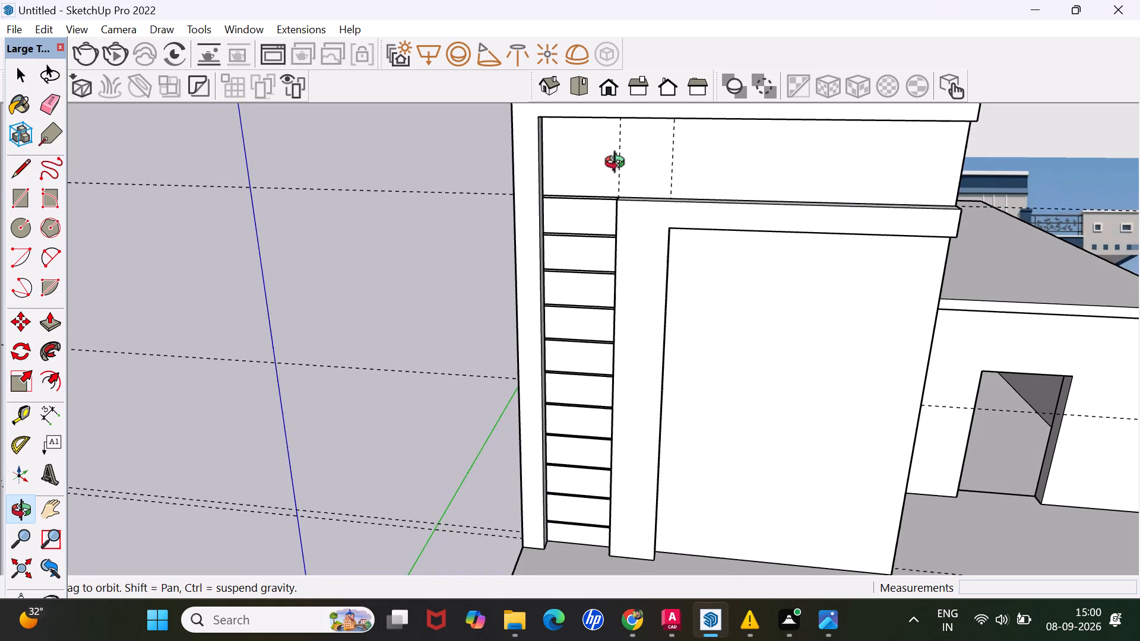
{"action": "middle_click_drag", "start_coordinate": [619, 164], "coordinate": [659, 169]}
{"action": "scroll", "coordinate": [619, 167], "scroll_direction": "up", "scroll_amount": 1}
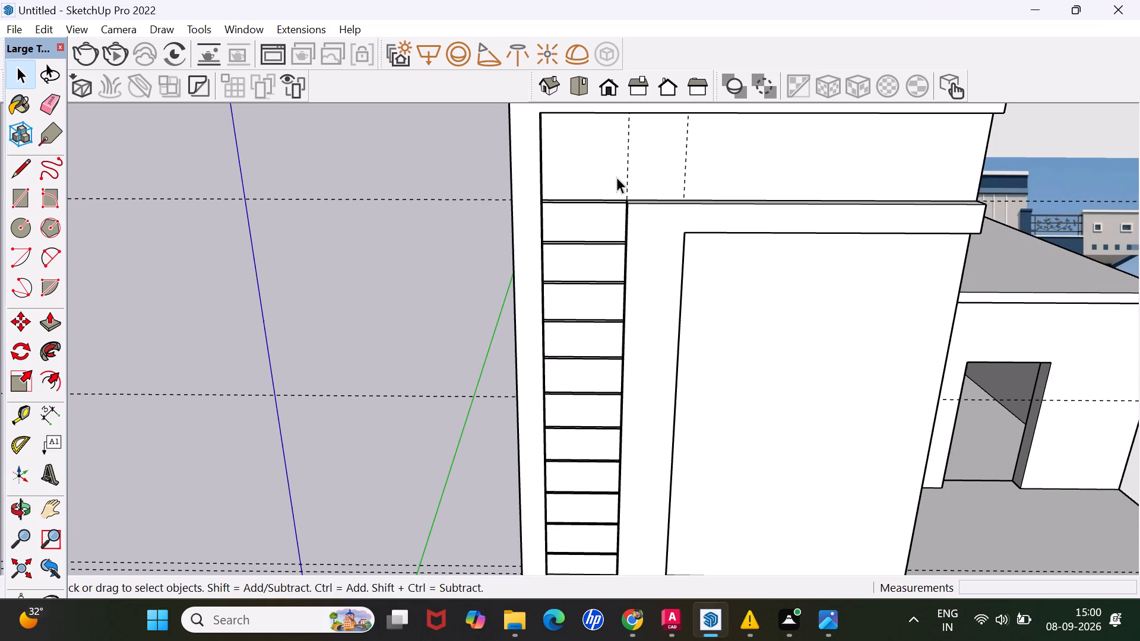
{"action": "scroll", "coordinate": [623, 186], "scroll_direction": "down", "scroll_amount": 10}
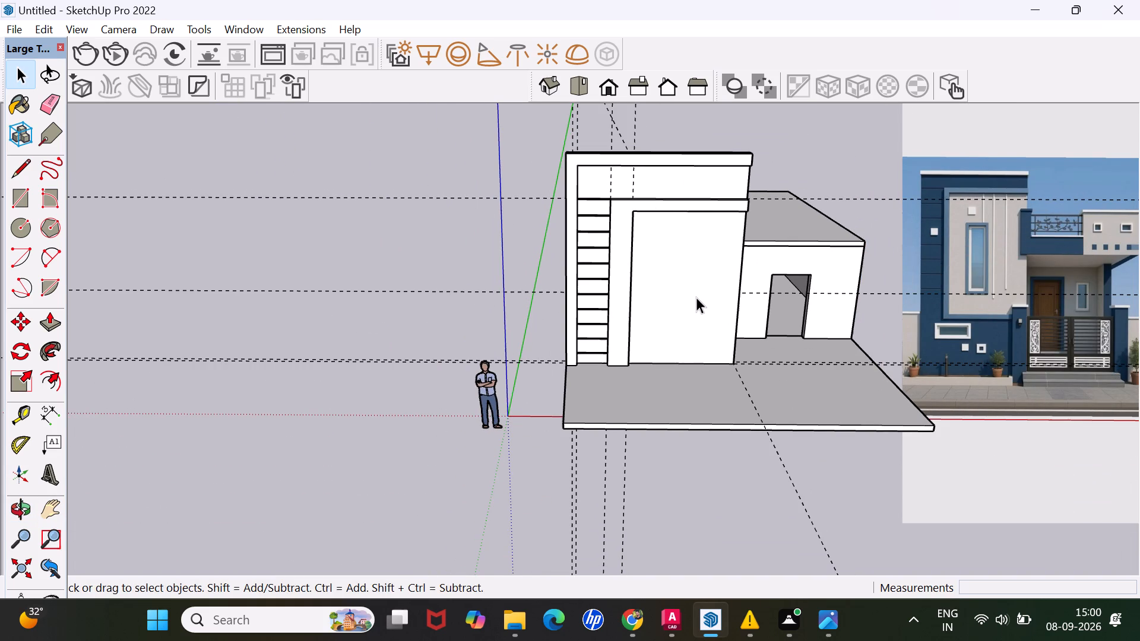
Place a guide on the floor slab 6" inward from its side edge beside the grooved strip.
{"action": "middle_click_drag", "start_coordinate": [709, 316], "coordinate": [664, 318]}
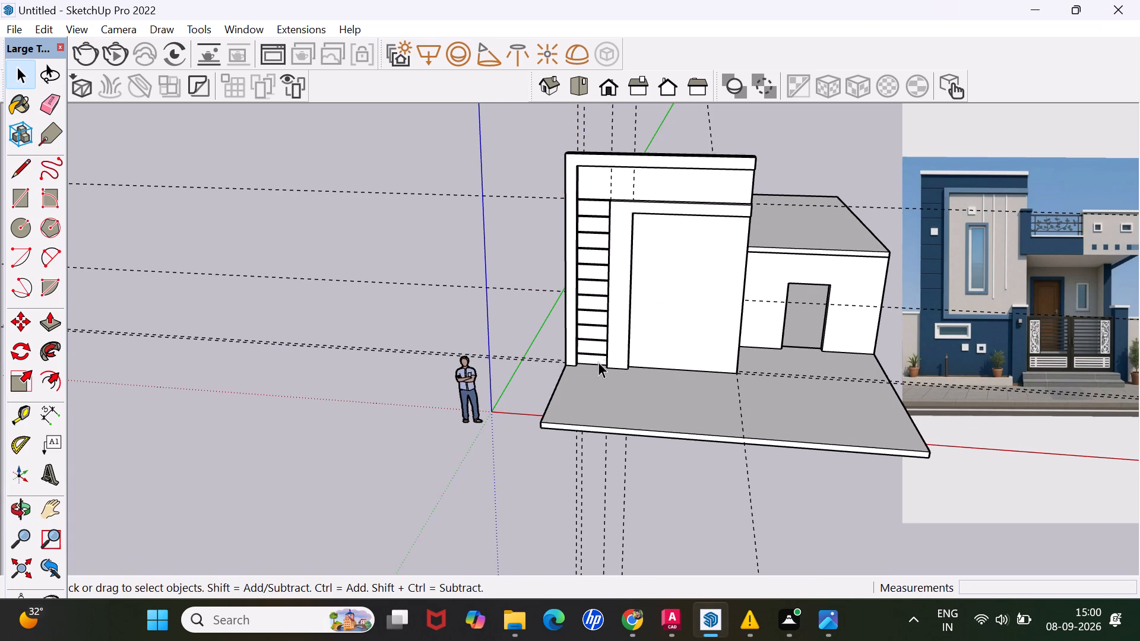
{"action": "scroll", "coordinate": [590, 362], "scroll_direction": "up", "scroll_amount": 2}
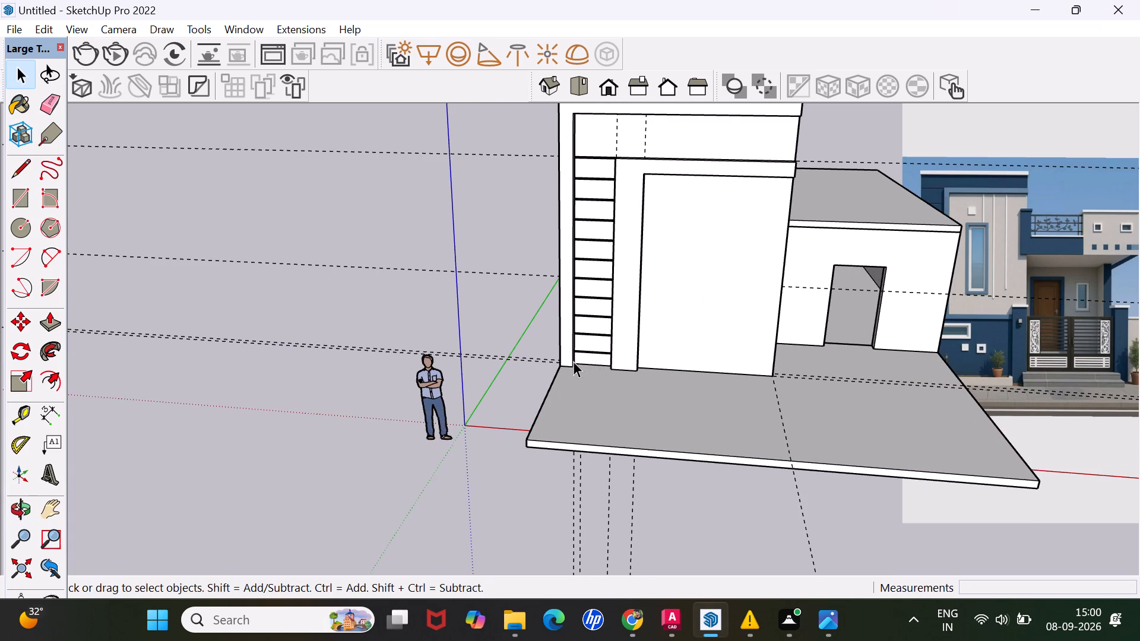
{"action": "scroll", "coordinate": [571, 362], "scroll_direction": "up", "scroll_amount": 1}
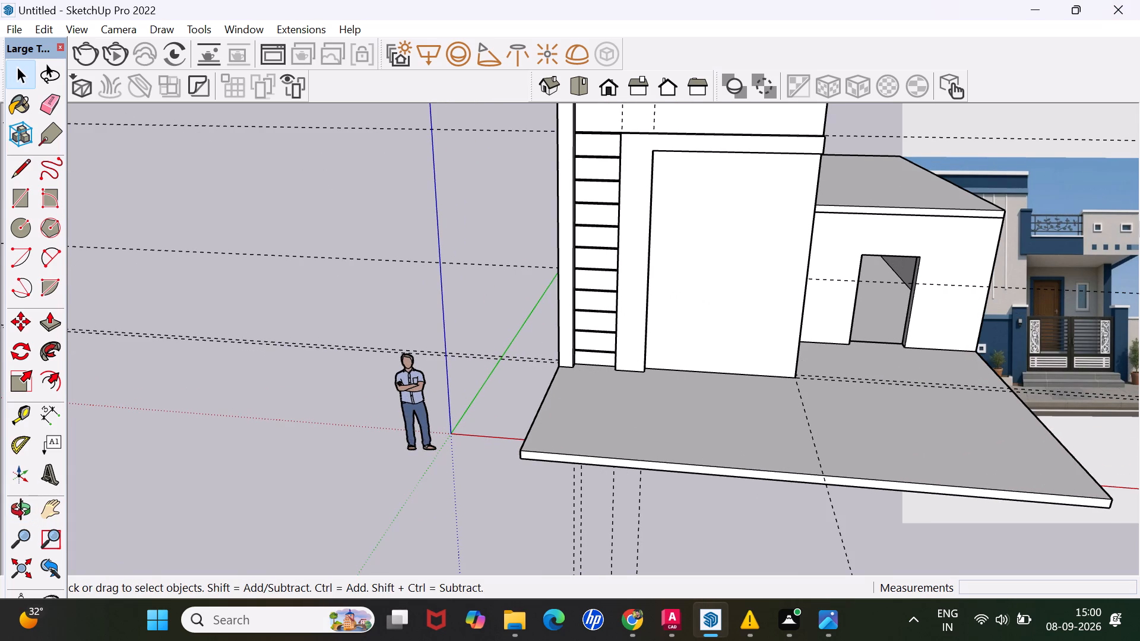
{"action": "left_click", "coordinate": [18, 417]}
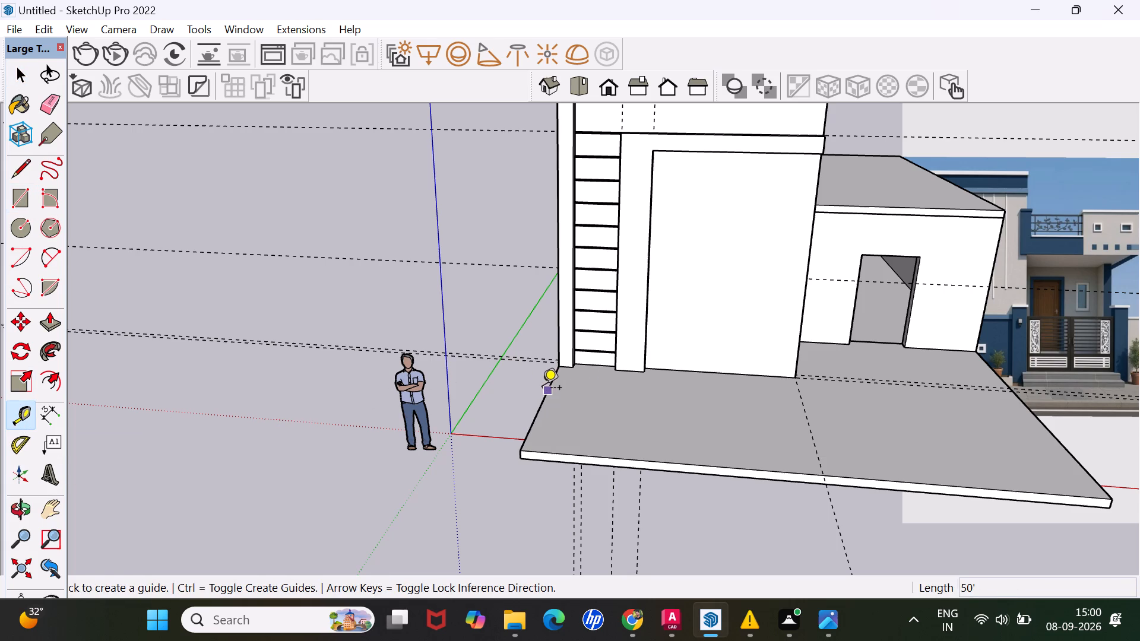
{"action": "left_click", "coordinate": [547, 390]}
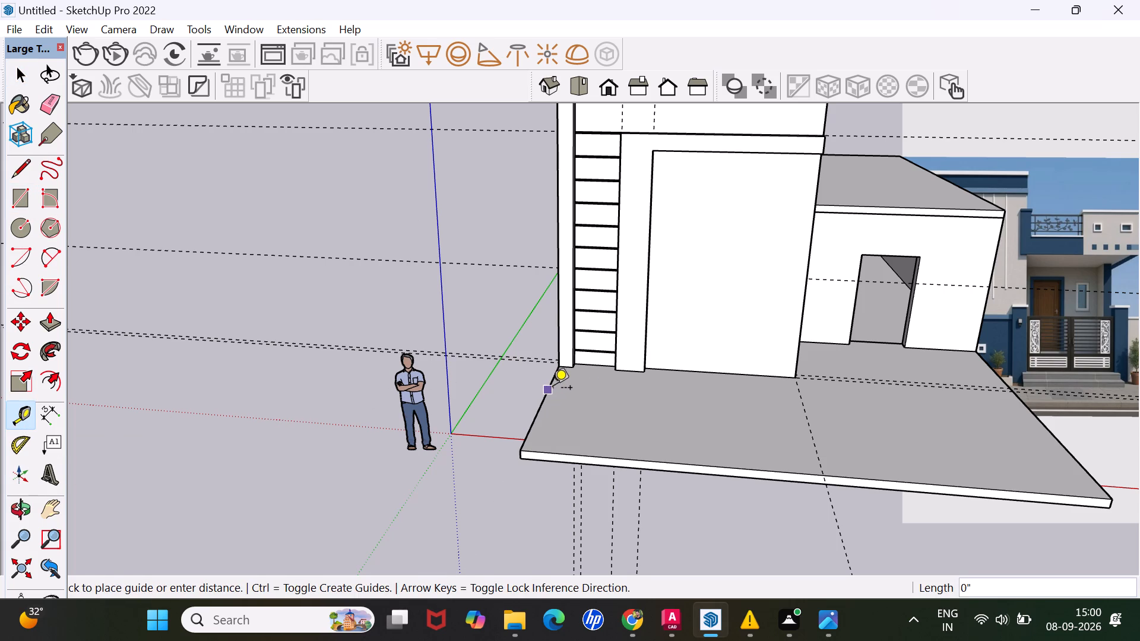
{"action": "key", "text": "6"}
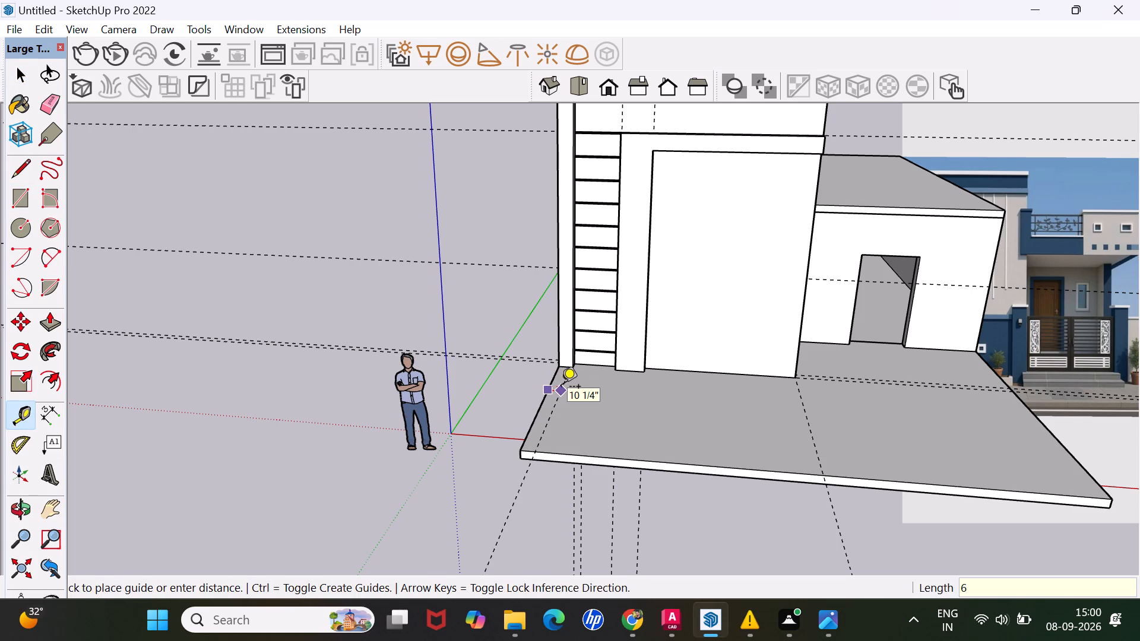
{"action": "key", "text": "Return"}
Place a parallel floor guide 5' farther inward from the 6" guide.
{"action": "left_click", "coordinate": [560, 387]}
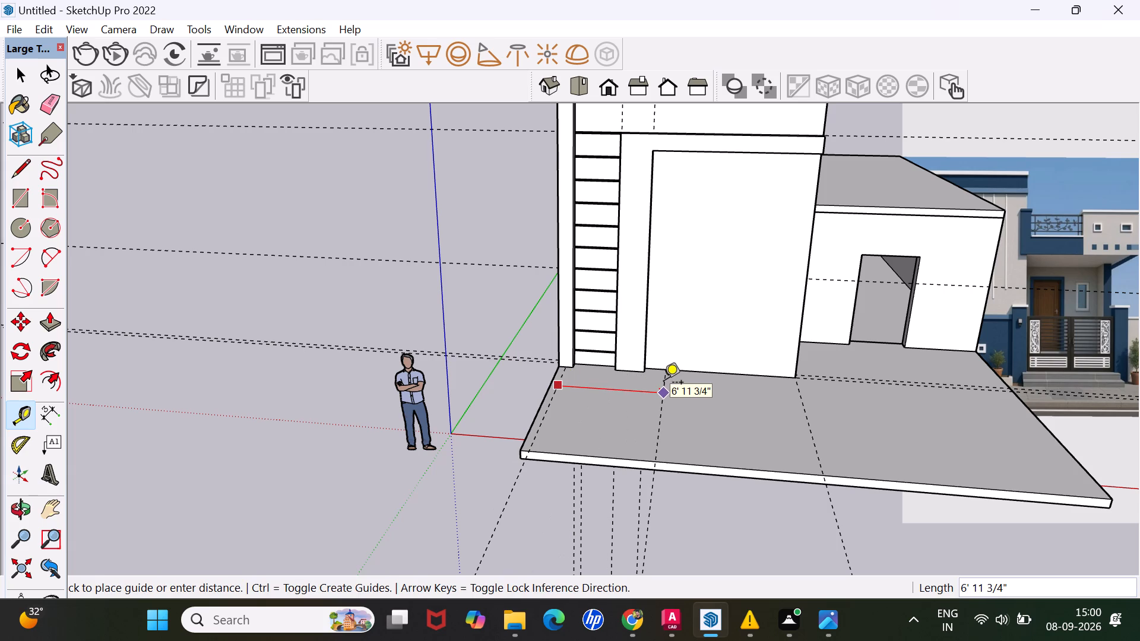
{"action": "key", "text": "5"}
{"action": "key", "text": "apostrophe"}
{"action": "key", "text": "Return"}
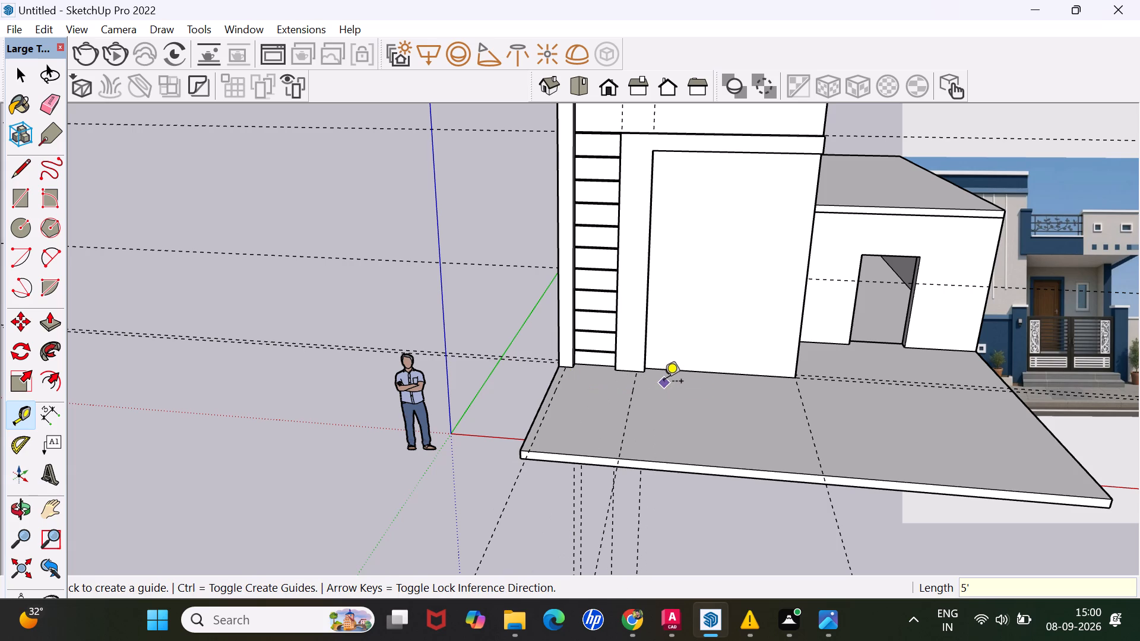
Place another parallel floor guide about 2' 10 1/2" beyond the 5' one, in front of the large wall panel.
{"action": "left_click", "coordinate": [630, 391]}
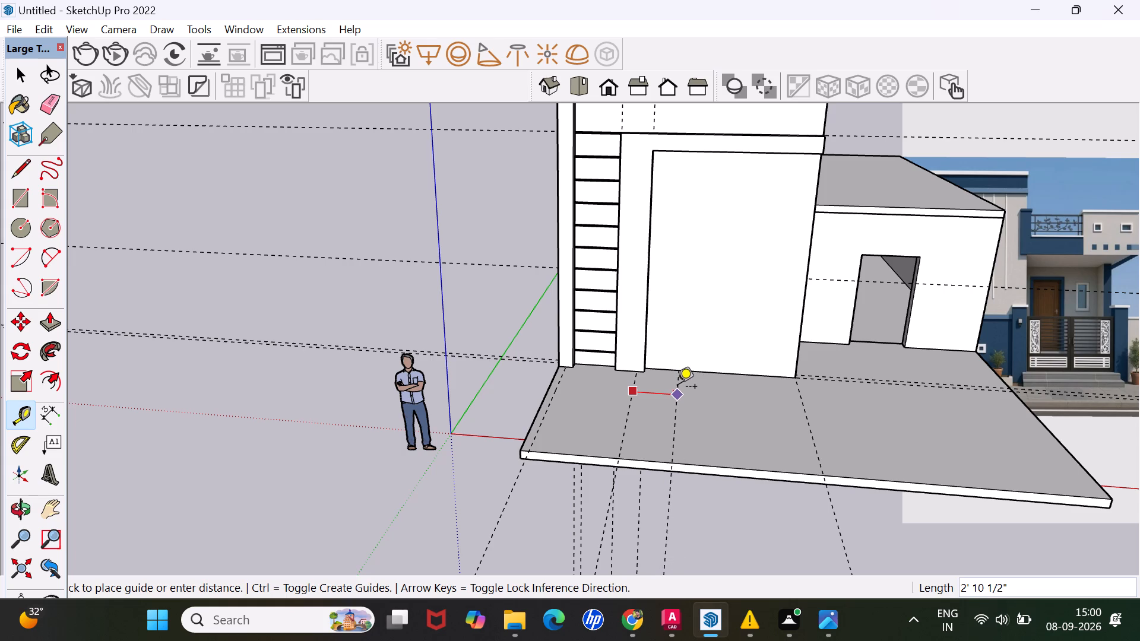
{"action": "left_click", "coordinate": [677, 388]}
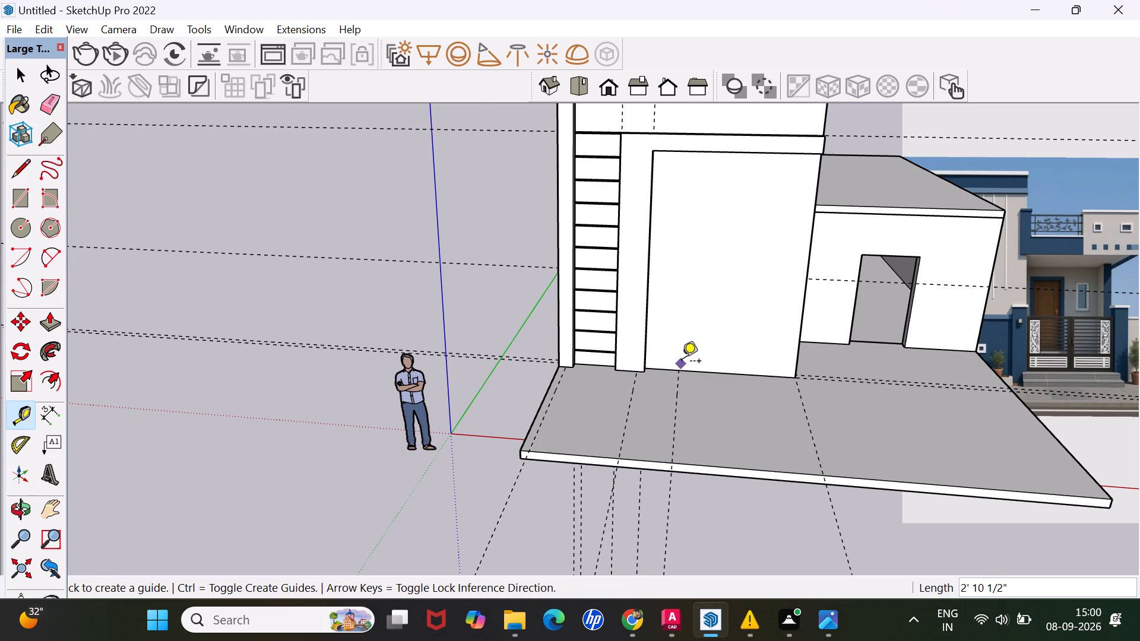
Place a vertical guide on the large wall panel about 2' 4 1/16" from the inner band, in line with the last floor guide.
{"action": "scroll", "coordinate": [681, 358], "scroll_direction": "down", "scroll_amount": 10}
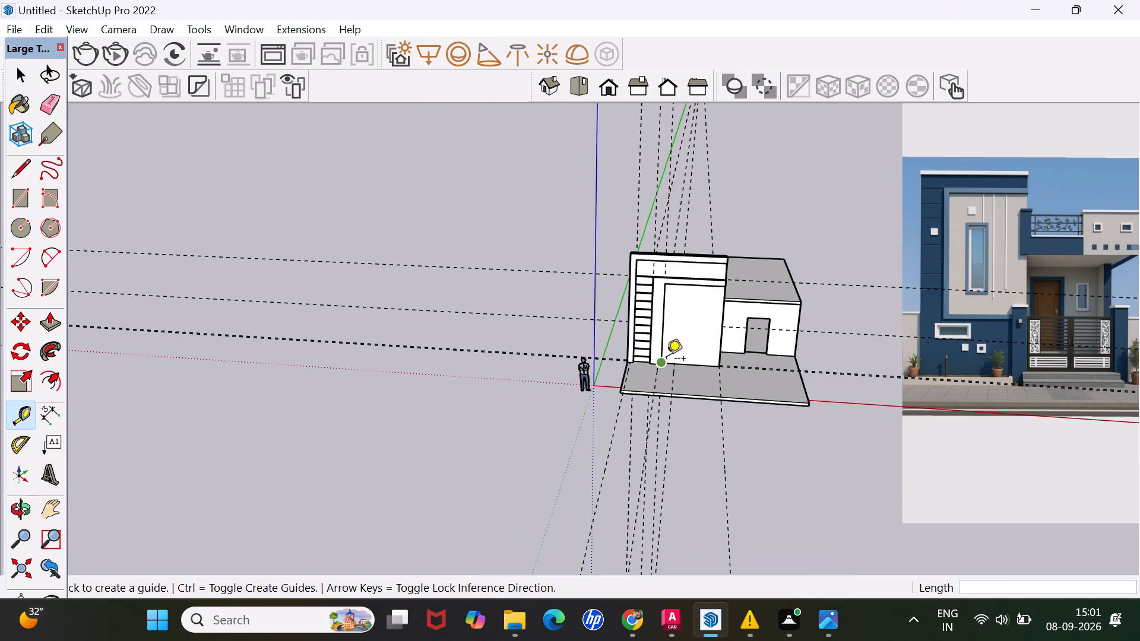
{"action": "scroll", "coordinate": [658, 331], "scroll_direction": "up", "scroll_amount": 1}
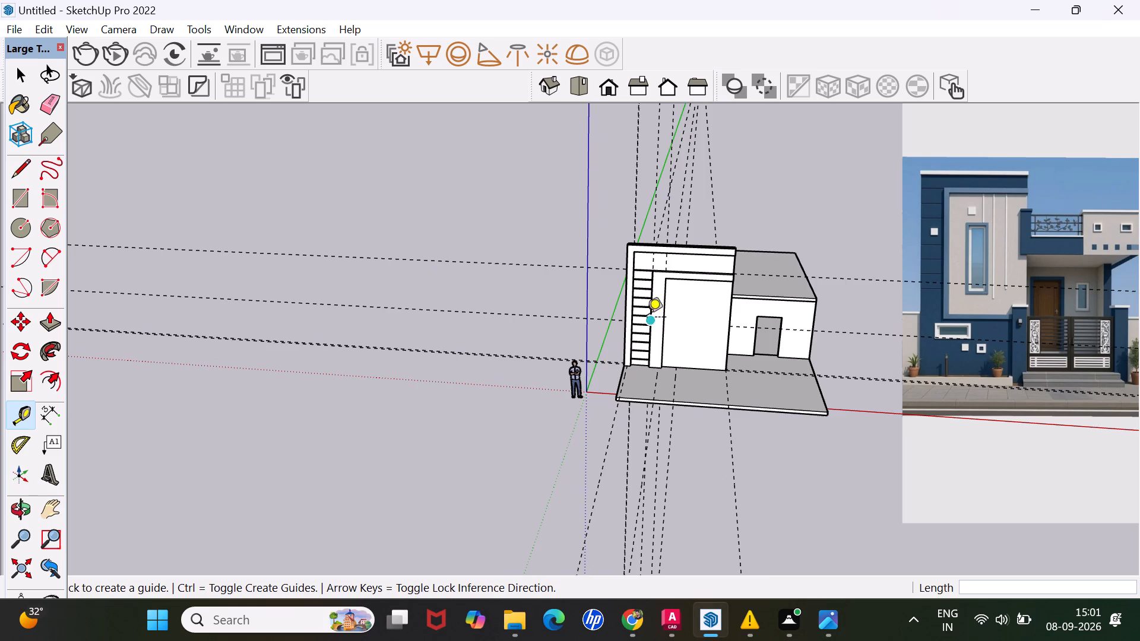
{"action": "scroll", "coordinate": [645, 318], "scroll_direction": "up", "scroll_amount": 6}
{"action": "scroll", "coordinate": [692, 335], "scroll_direction": "up", "scroll_amount": 1}
{"action": "middle_click_drag", "start_coordinate": [693, 334], "coordinate": [681, 290]}
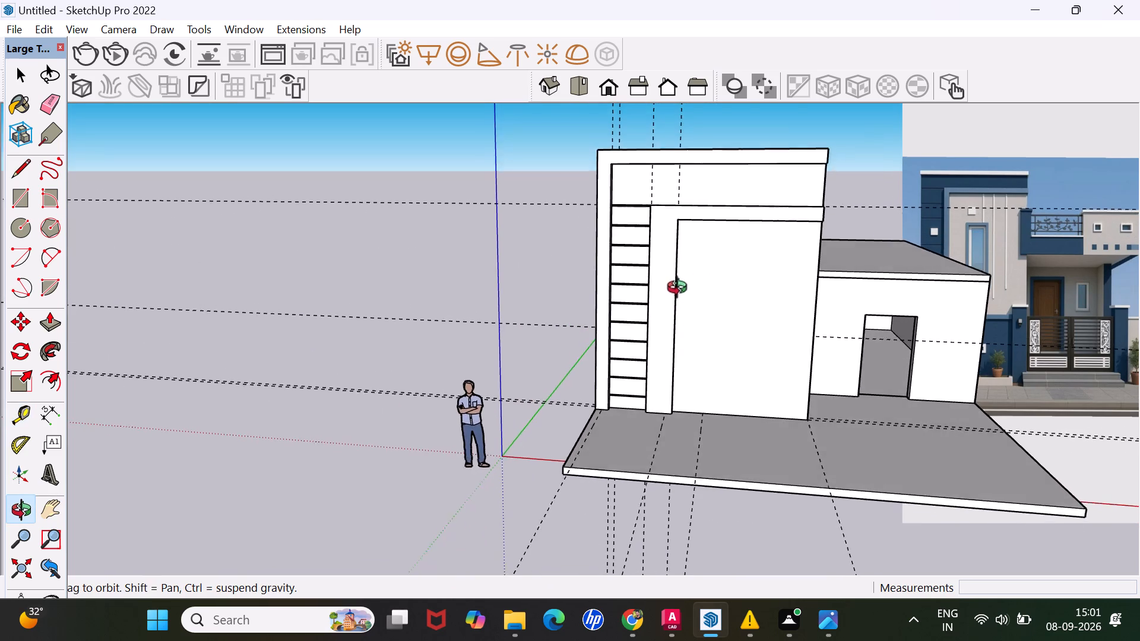
{"action": "middle_click_drag", "start_coordinate": [681, 290], "coordinate": [681, 283]}
{"action": "scroll", "coordinate": [670, 287], "scroll_direction": "up", "scroll_amount": 3}
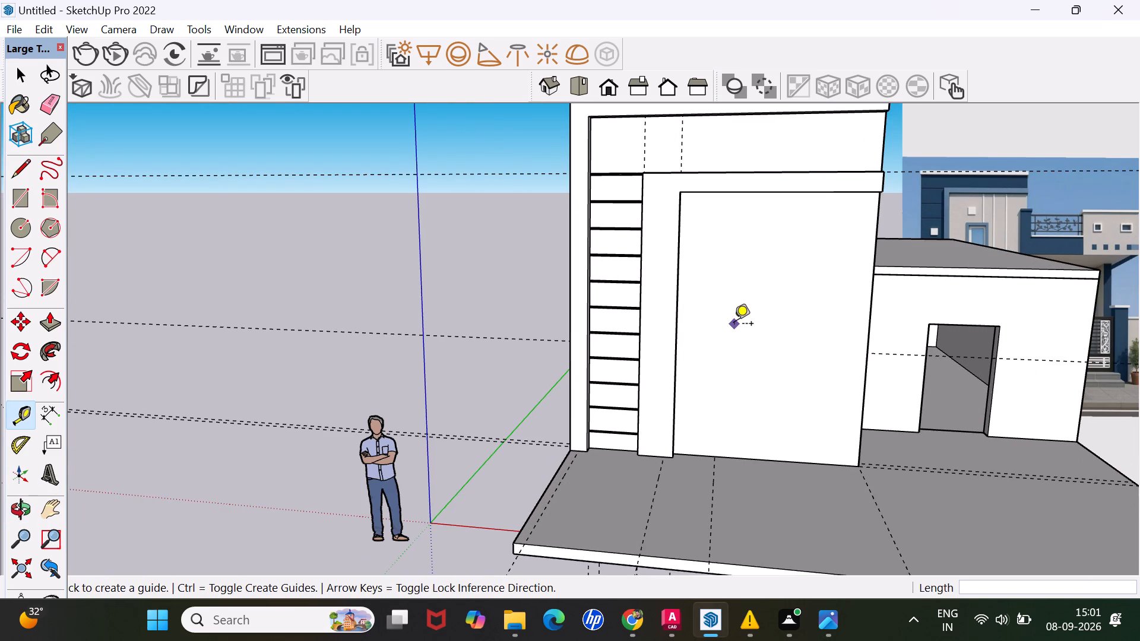
{"action": "scroll", "coordinate": [688, 300], "scroll_direction": "up", "scroll_amount": 2}
{"action": "middle_click_drag", "start_coordinate": [669, 299], "coordinate": [666, 299]}
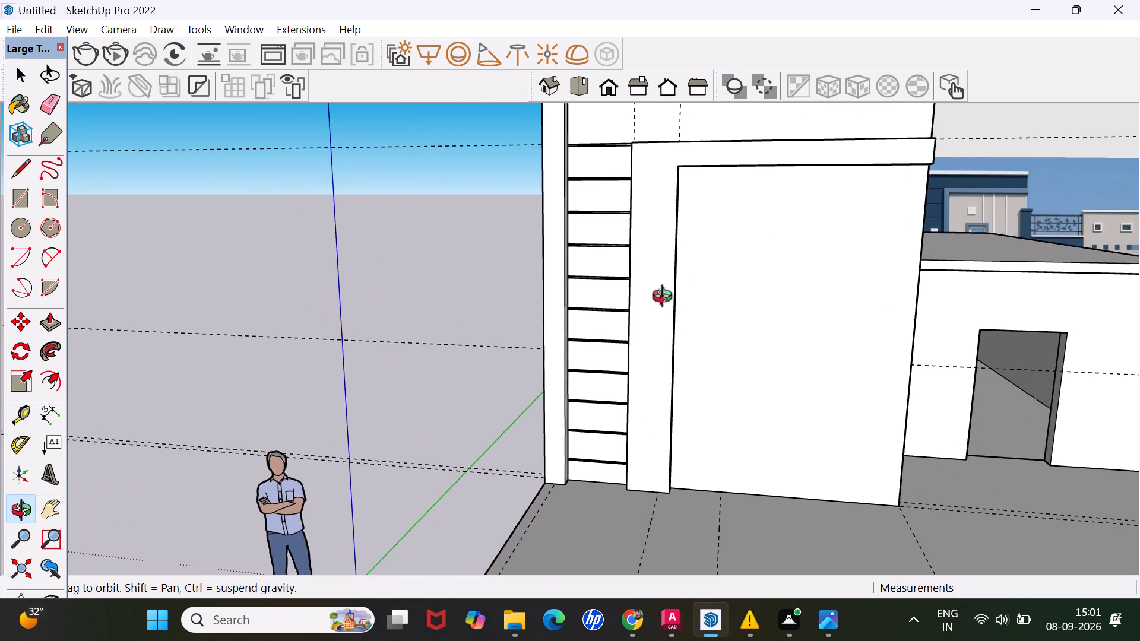
{"action": "middle_click_drag", "start_coordinate": [666, 299], "coordinate": [590, 293]}
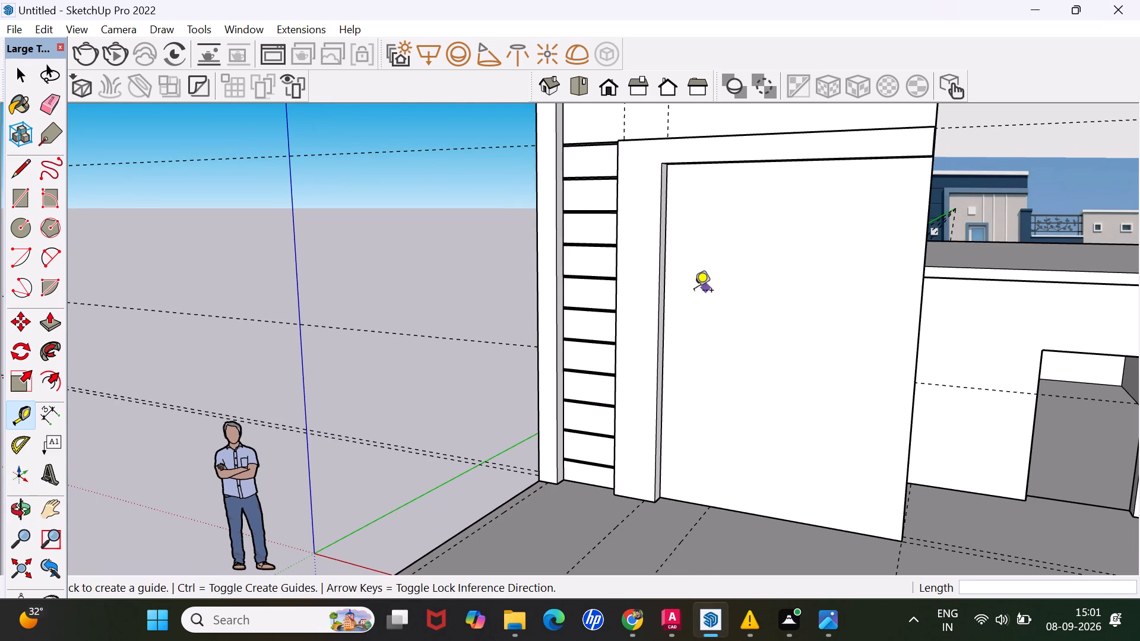
{"action": "scroll", "coordinate": [669, 300], "scroll_direction": "up", "scroll_amount": 4}
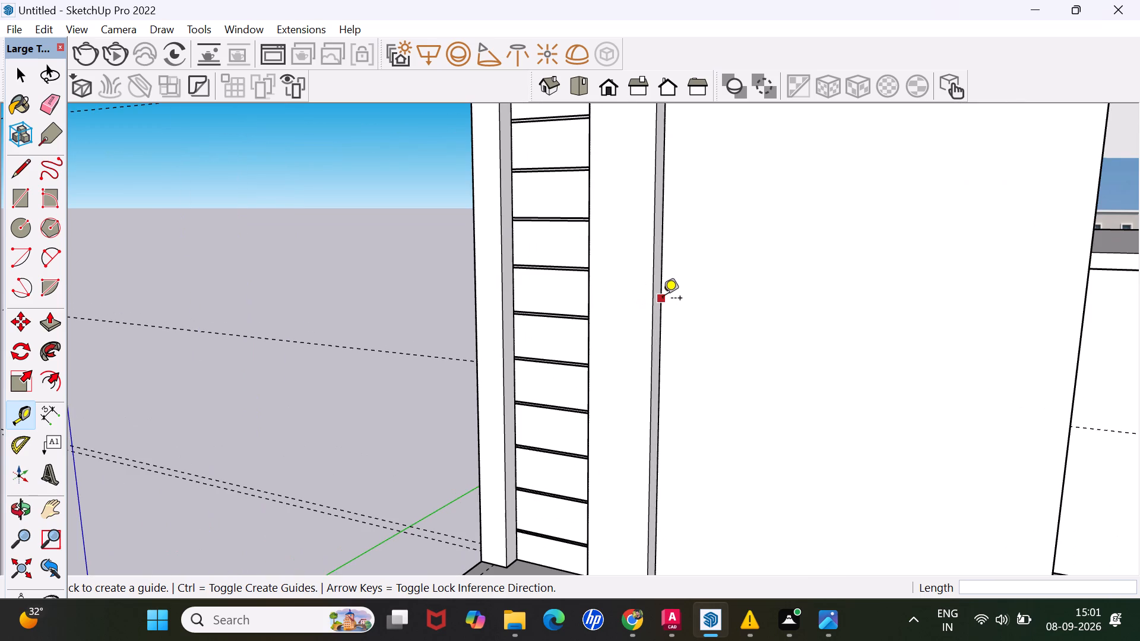
{"action": "left_click", "coordinate": [663, 299]}
{"action": "scroll", "coordinate": [809, 318], "scroll_direction": "down", "scroll_amount": 2}
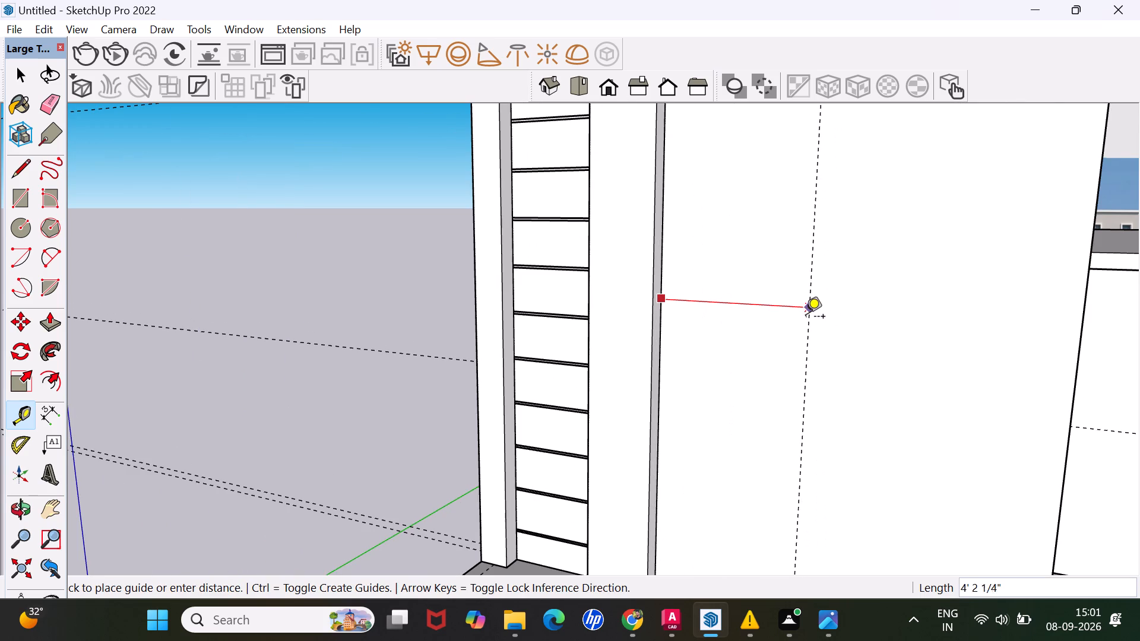
{"action": "scroll", "coordinate": [806, 318], "scroll_direction": "down", "scroll_amount": 8}
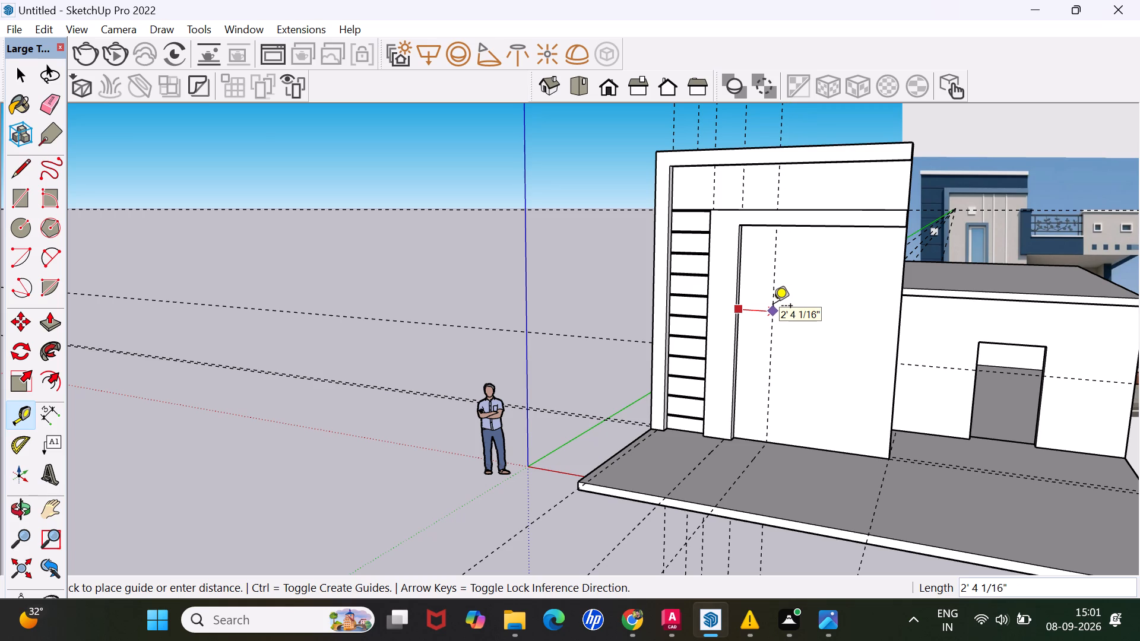
{"action": "left_click", "coordinate": [773, 307]}
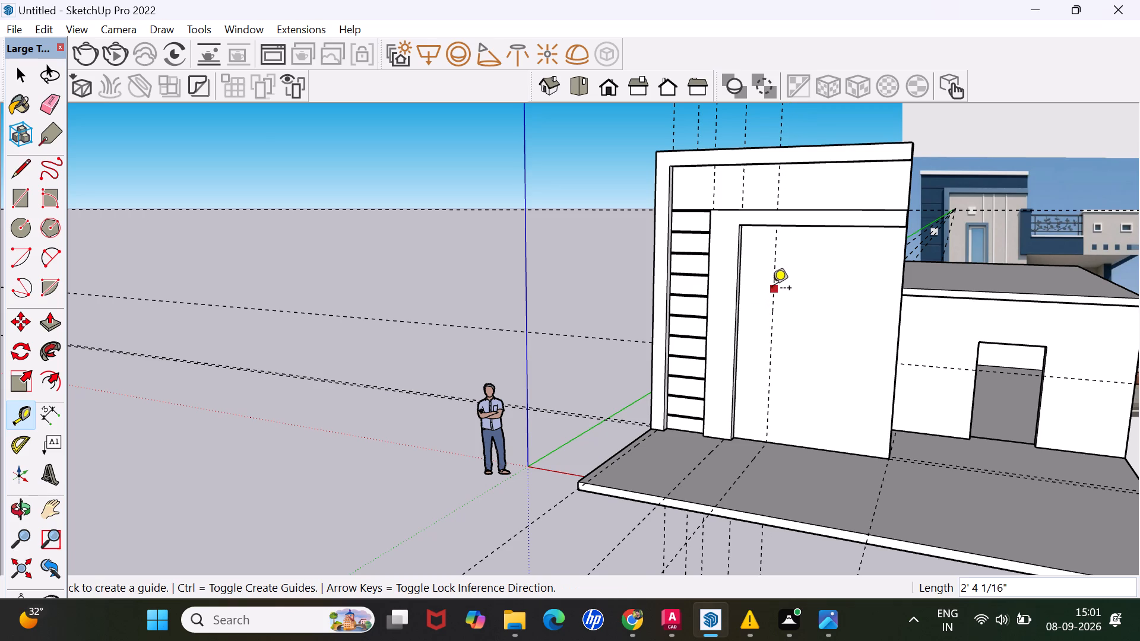
Place a horizontal guide on the large wall panel 5' above its bottom edge at the floor slab.
{"action": "scroll", "coordinate": [771, 289], "scroll_direction": "down", "scroll_amount": 1}
{"action": "middle_click_drag", "start_coordinate": [771, 289], "coordinate": [807, 289]}
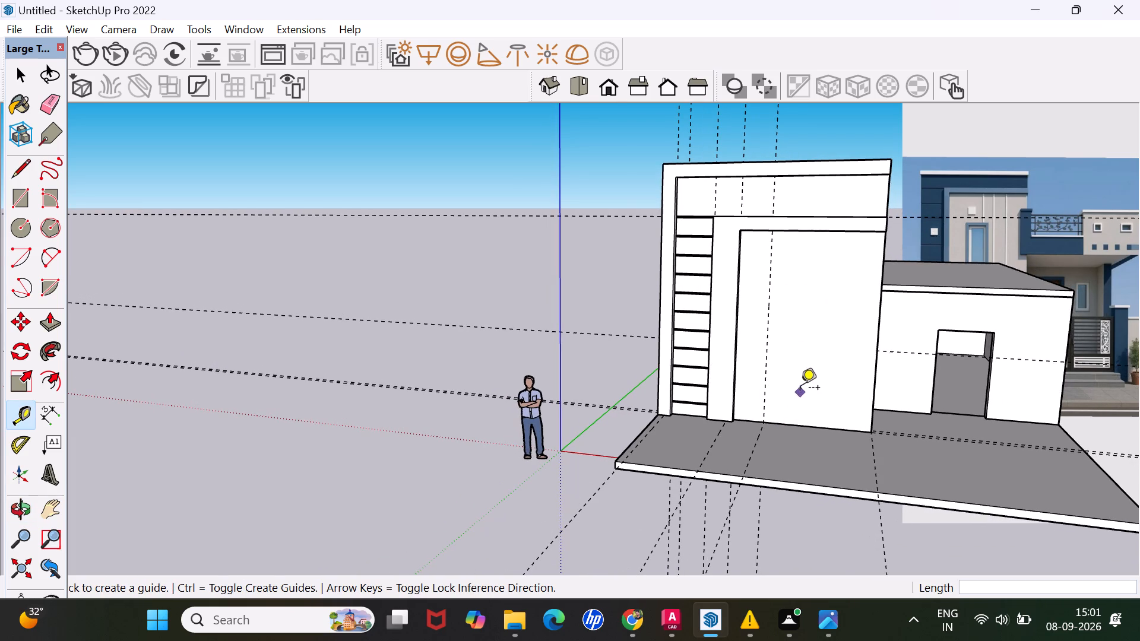
{"action": "scroll", "coordinate": [802, 385], "scroll_direction": "down", "scroll_amount": 5}
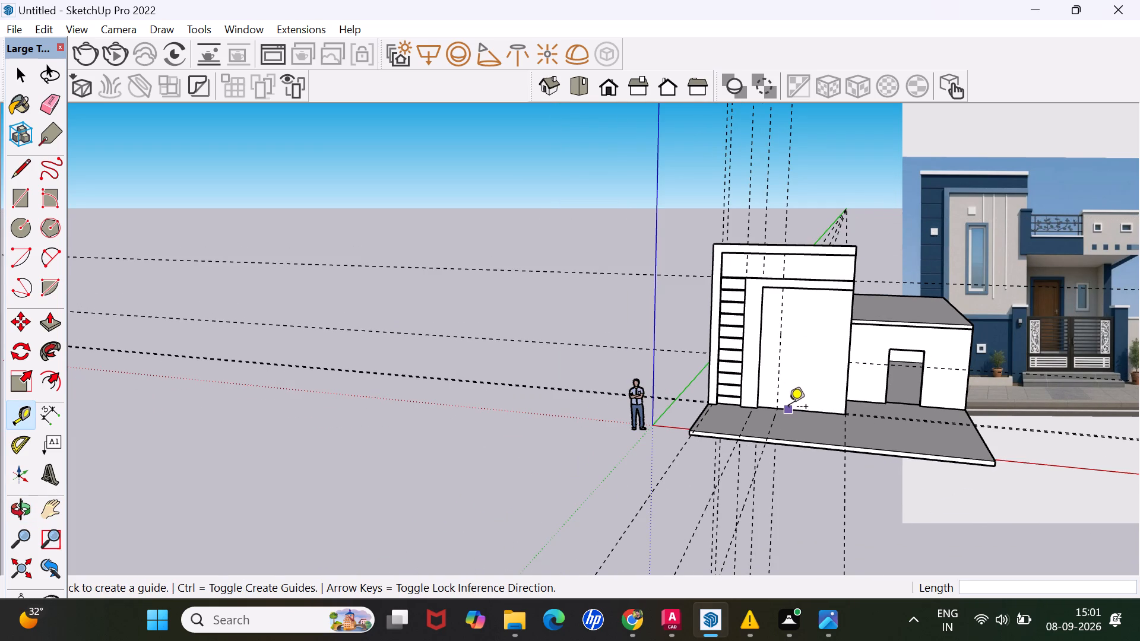
{"action": "scroll", "coordinate": [788, 408], "scroll_direction": "up", "scroll_amount": 8}
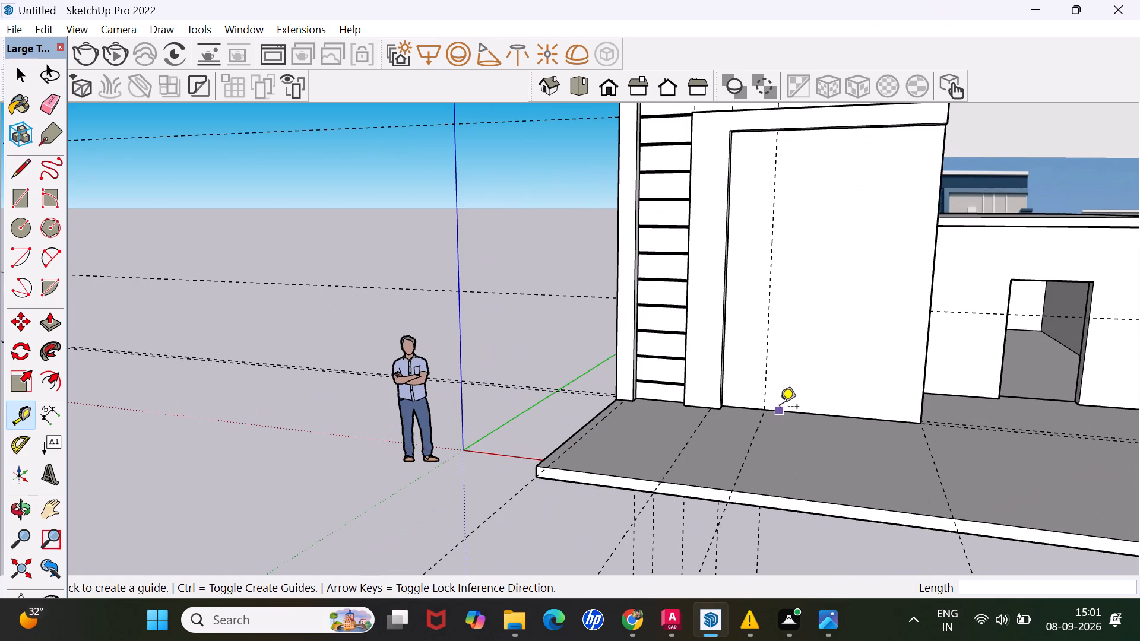
{"action": "left_click", "coordinate": [794, 410]}
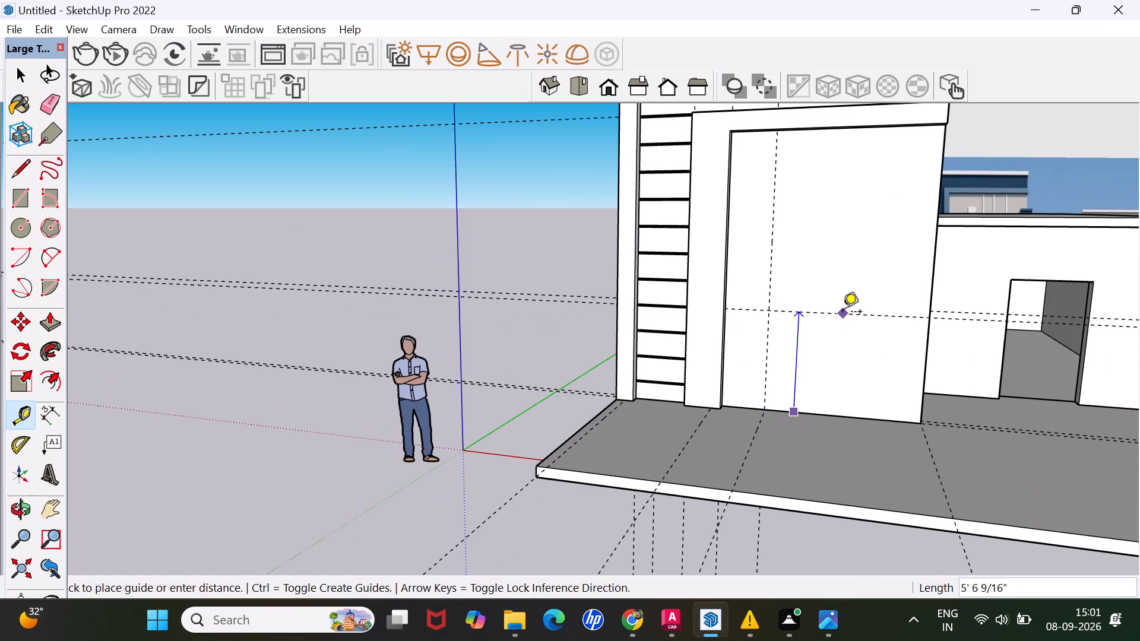
{"action": "key", "text": "5"}
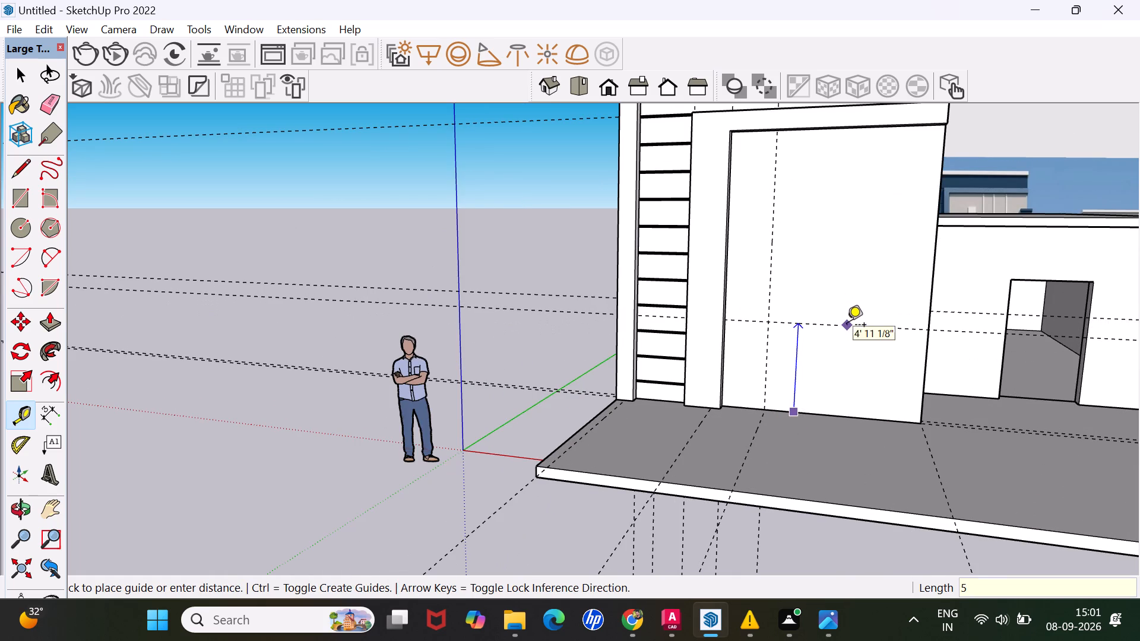
{"action": "key", "text": "apostrophe"}
{"action": "key", "text": "Return"}
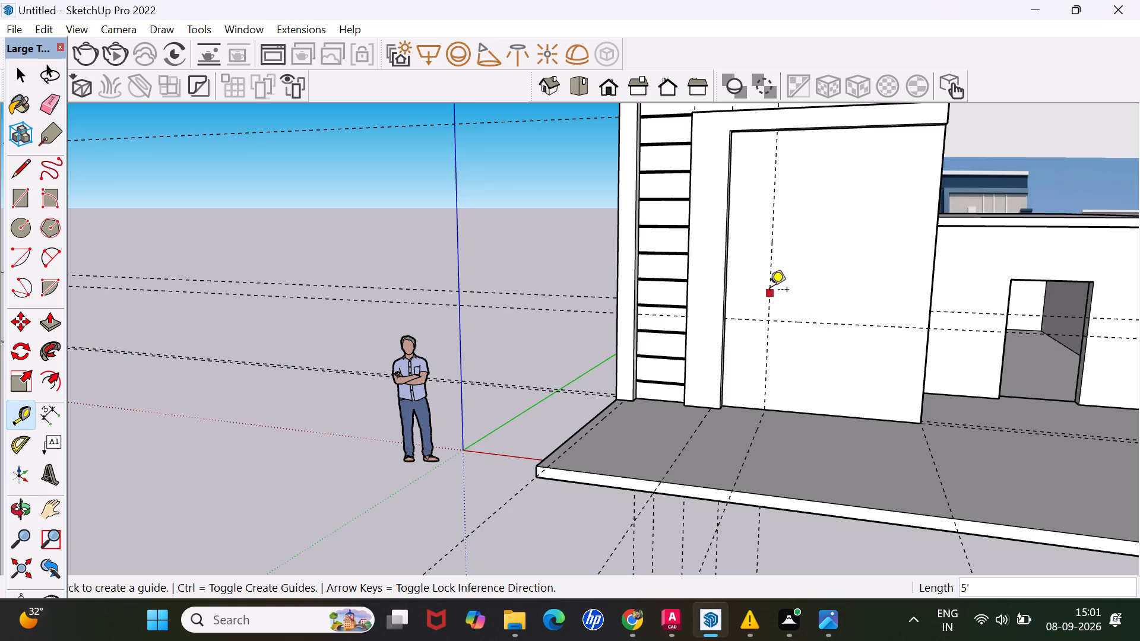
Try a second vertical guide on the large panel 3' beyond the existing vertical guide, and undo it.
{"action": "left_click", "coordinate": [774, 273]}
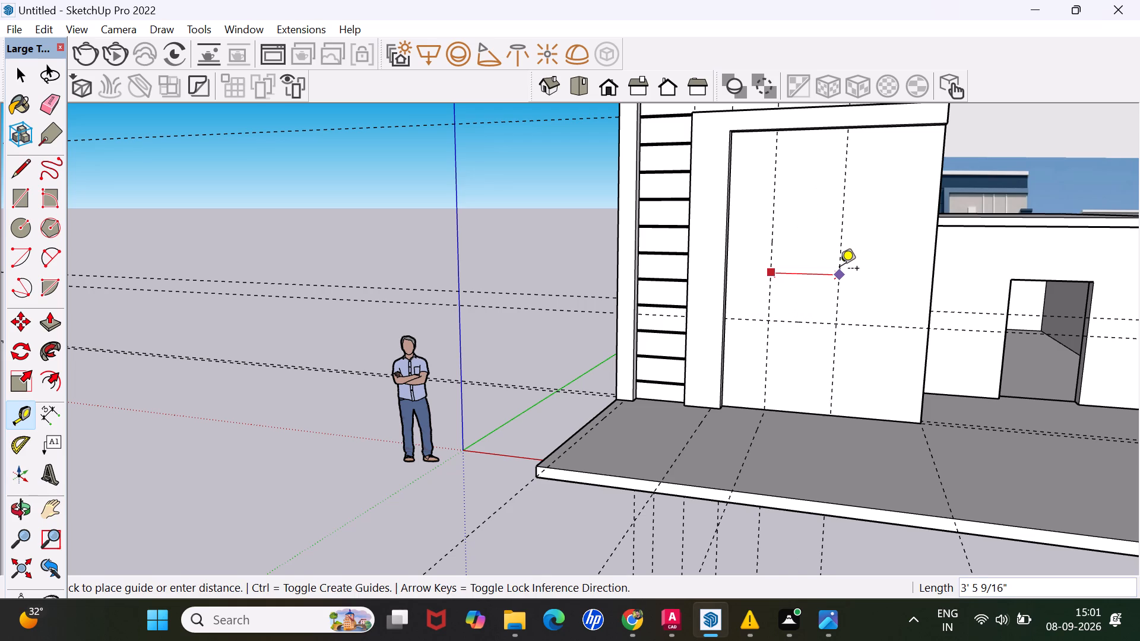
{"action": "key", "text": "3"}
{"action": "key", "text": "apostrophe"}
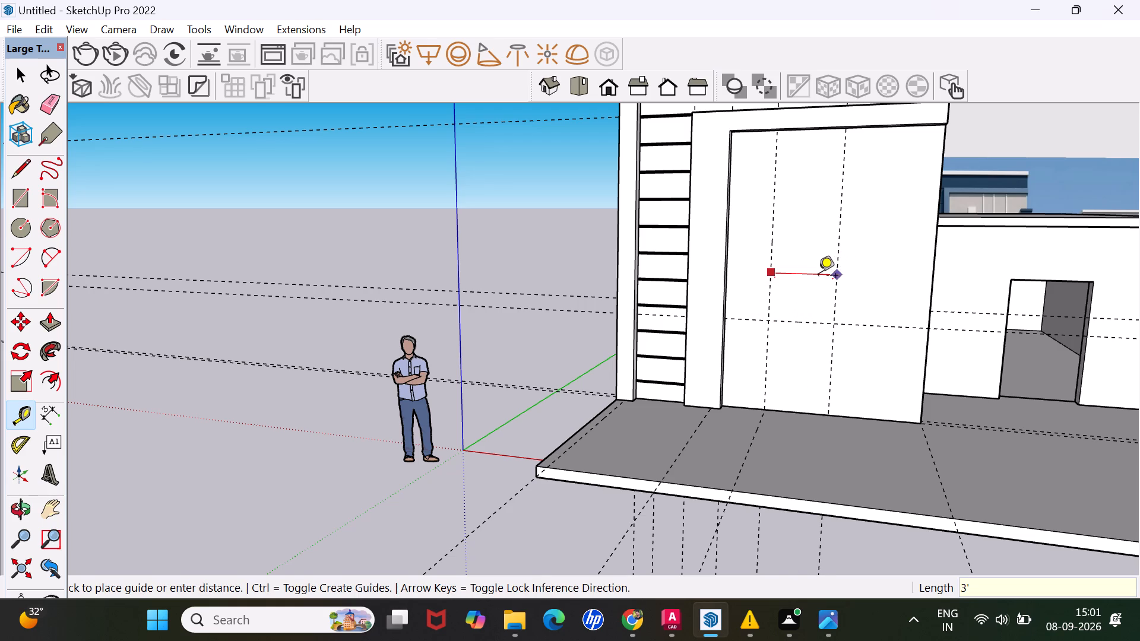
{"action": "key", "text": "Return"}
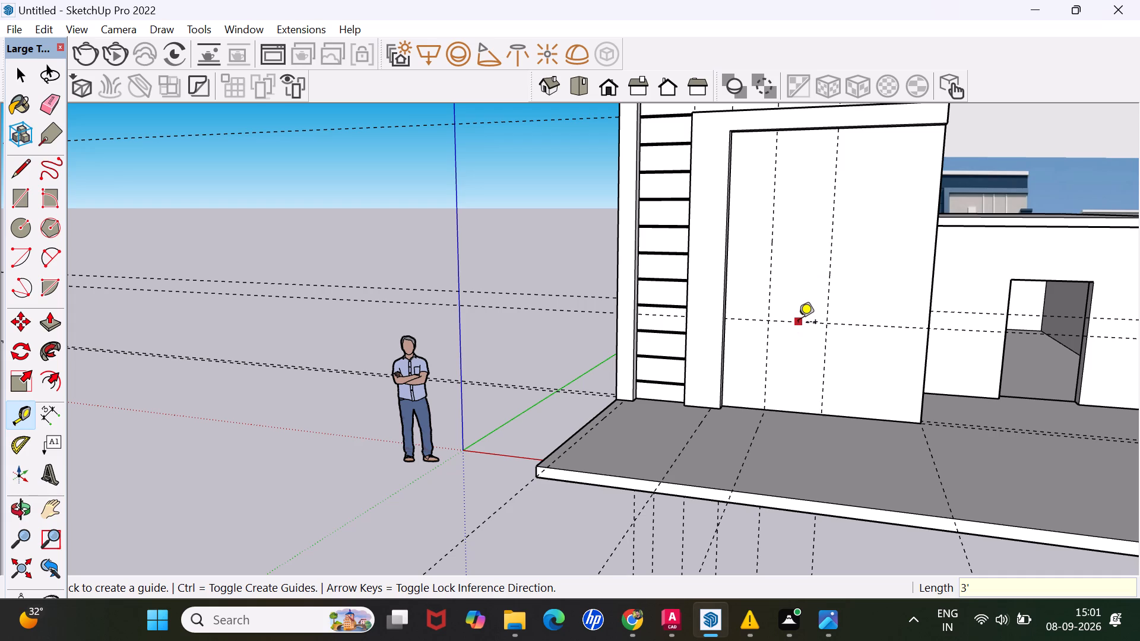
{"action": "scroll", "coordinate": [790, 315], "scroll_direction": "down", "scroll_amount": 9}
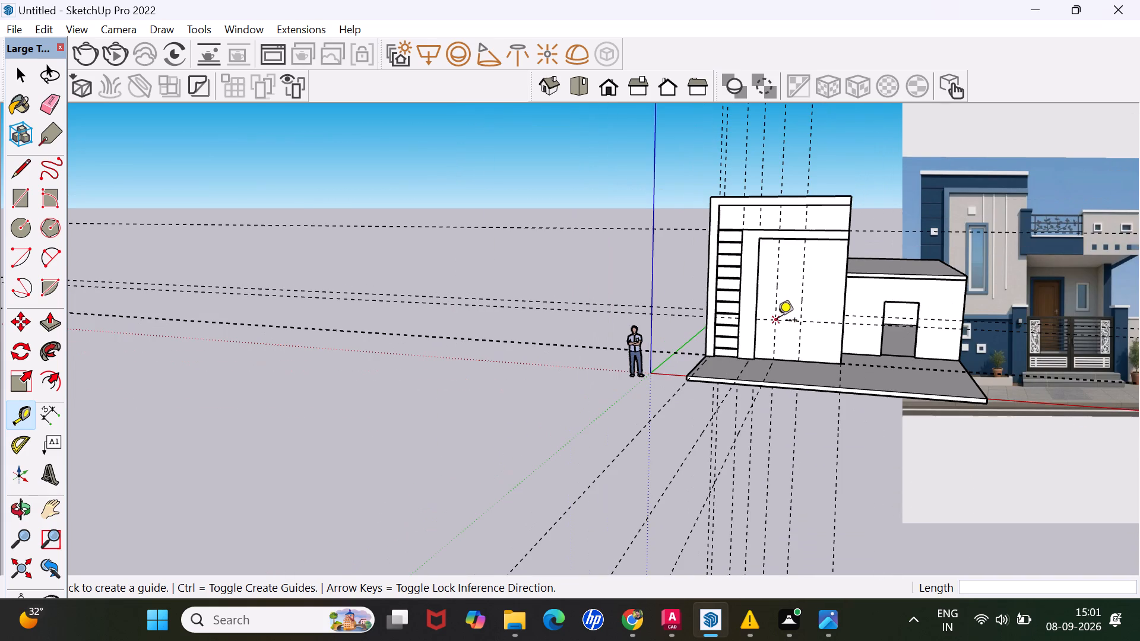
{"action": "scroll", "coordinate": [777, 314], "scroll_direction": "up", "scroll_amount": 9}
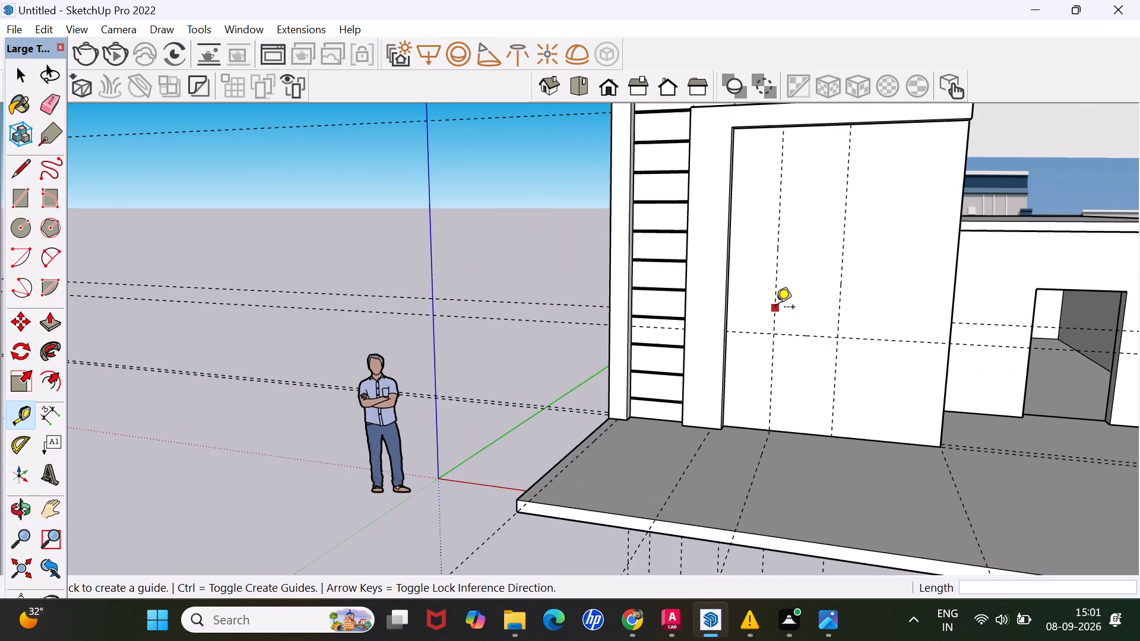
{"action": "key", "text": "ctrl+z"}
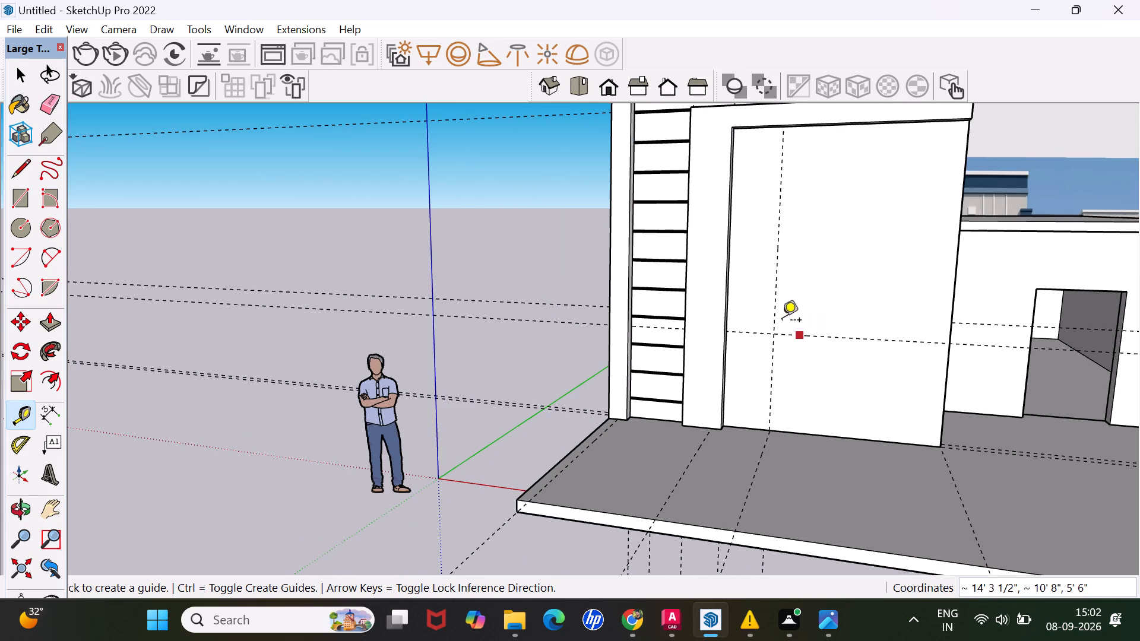
Place a vertical guide on the large panel 2' beyond the existing vertical guide, on the side away from the band.
{"action": "left_click", "coordinate": [779, 298]}
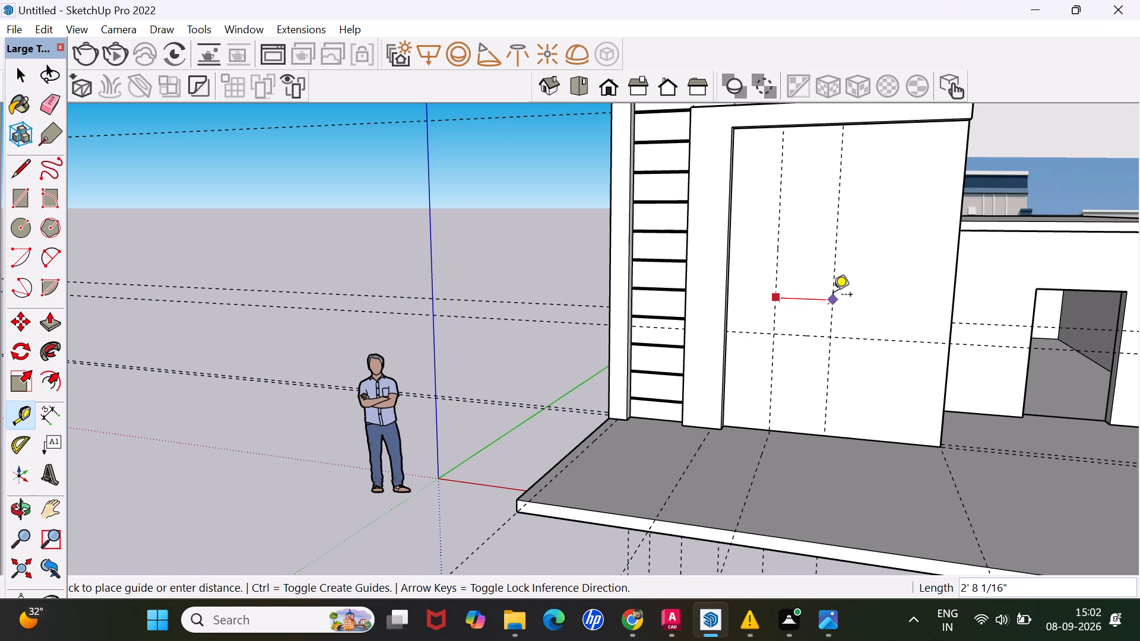
{"action": "key", "text": "2"}
{"action": "key", "text": "apostrophe"}
{"action": "key", "text": "Return"}
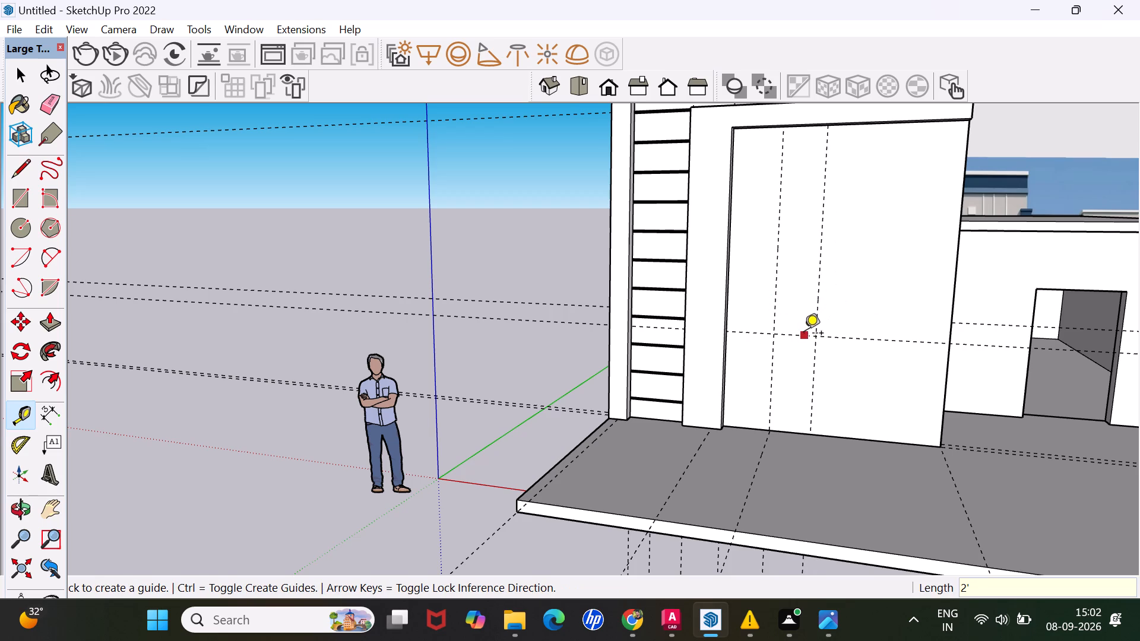
Place a second horizontal guide on the large panel 5' above the lower horizontal guide.
{"action": "left_click", "coordinate": [803, 333]}
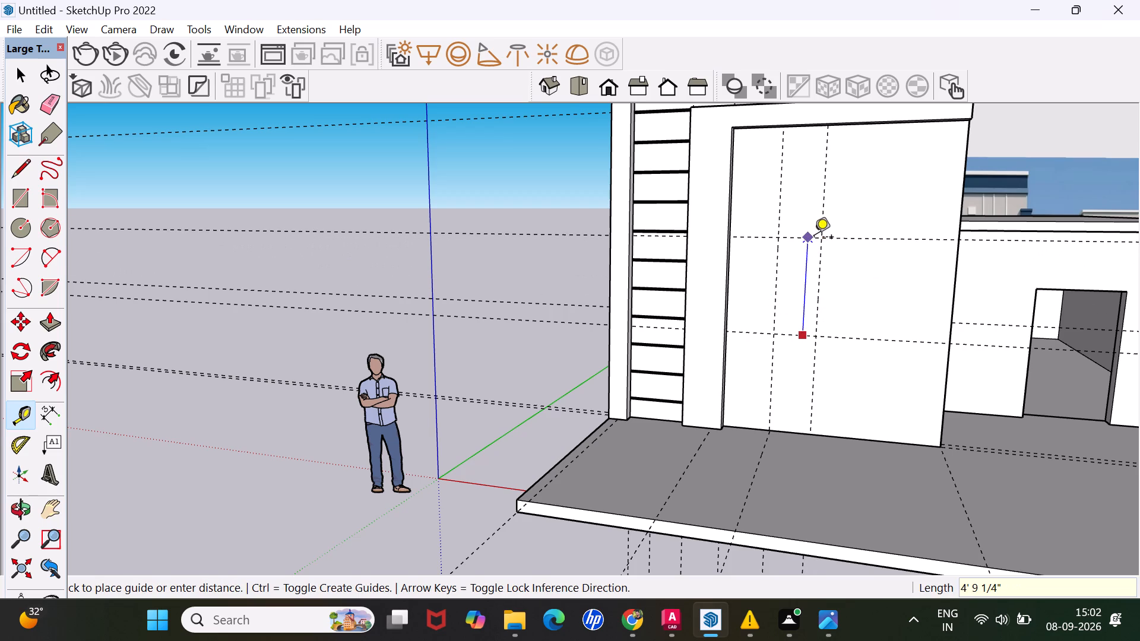
{"action": "key", "text": "5"}
{"action": "key", "text": "apostrophe"}
{"action": "key", "text": "Return"}
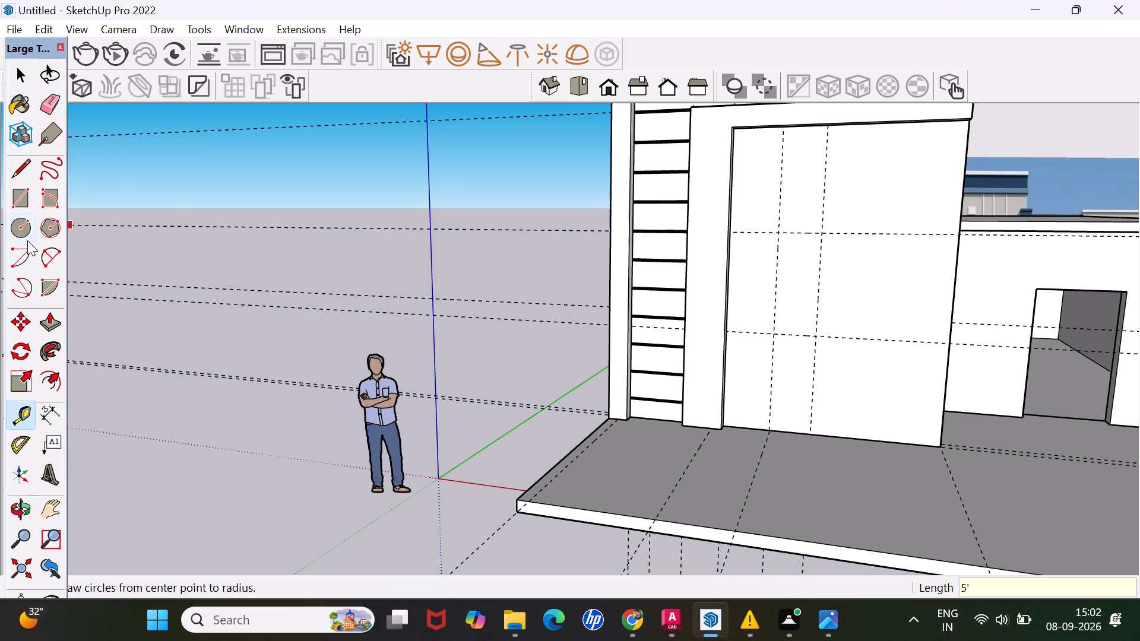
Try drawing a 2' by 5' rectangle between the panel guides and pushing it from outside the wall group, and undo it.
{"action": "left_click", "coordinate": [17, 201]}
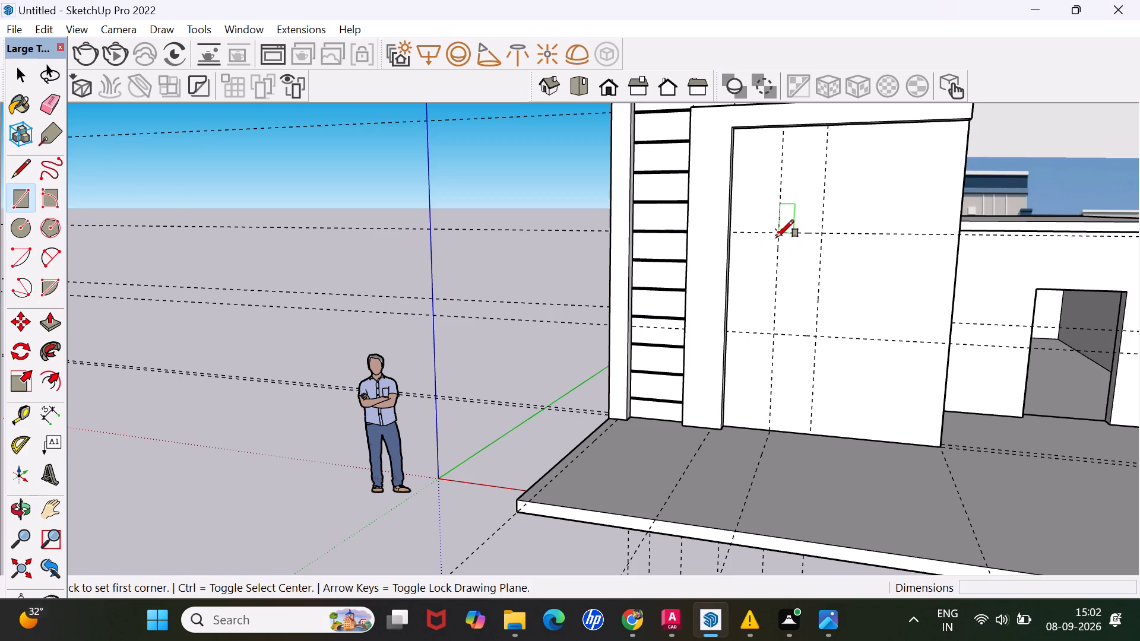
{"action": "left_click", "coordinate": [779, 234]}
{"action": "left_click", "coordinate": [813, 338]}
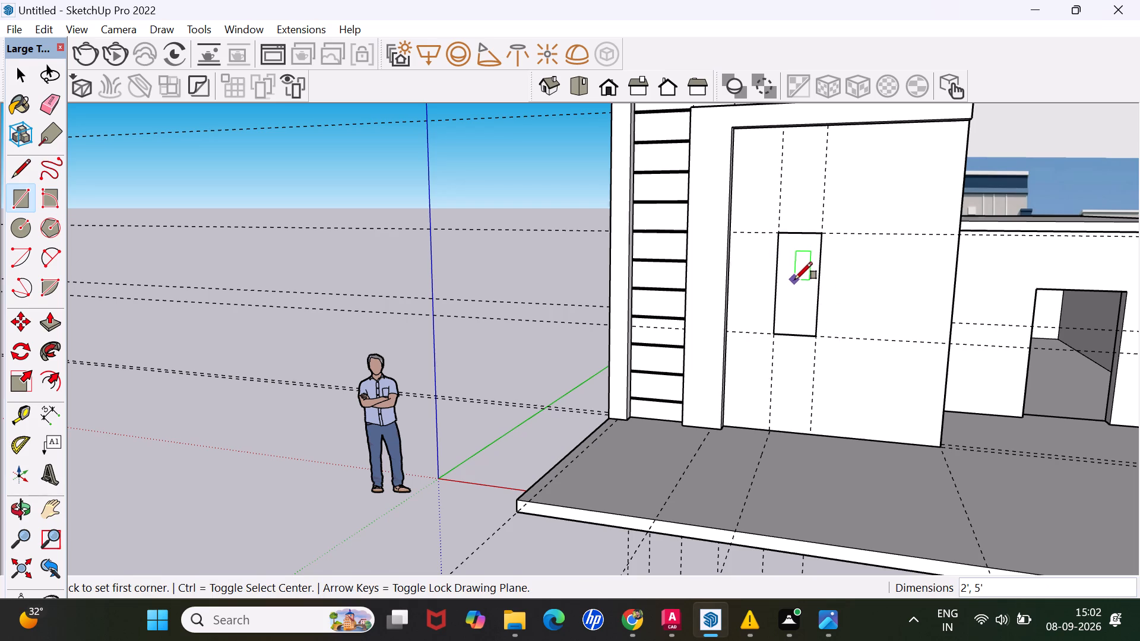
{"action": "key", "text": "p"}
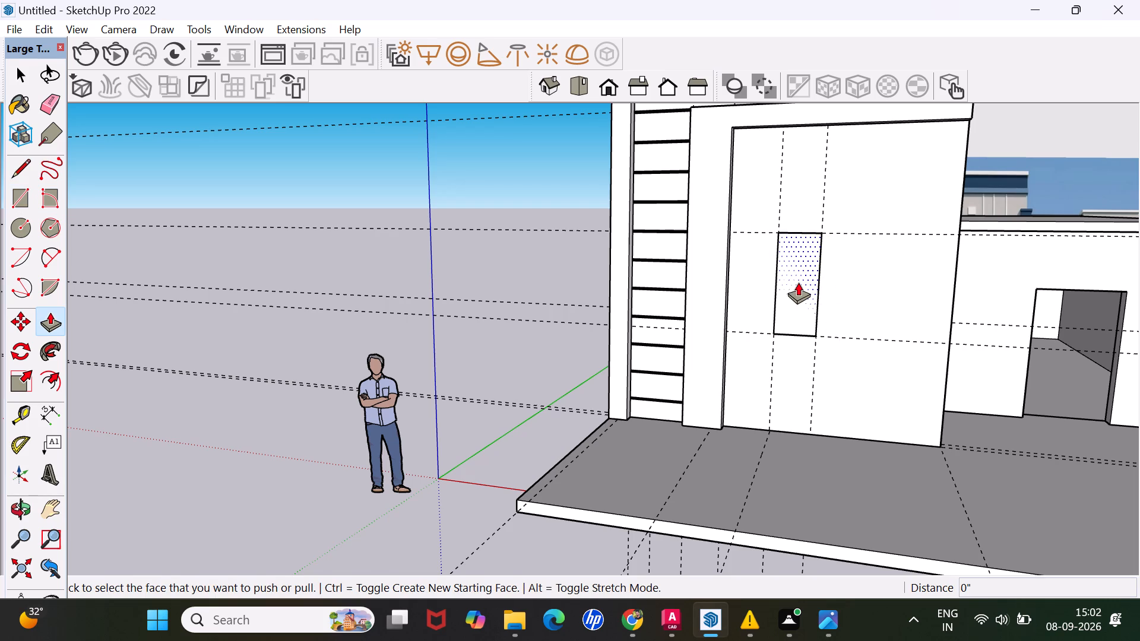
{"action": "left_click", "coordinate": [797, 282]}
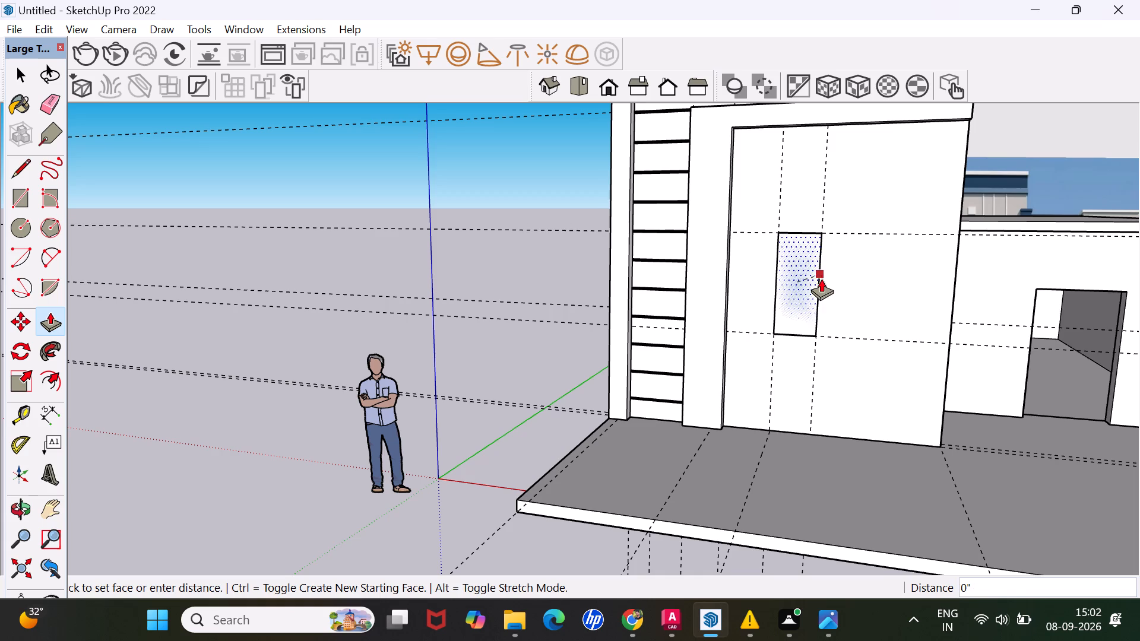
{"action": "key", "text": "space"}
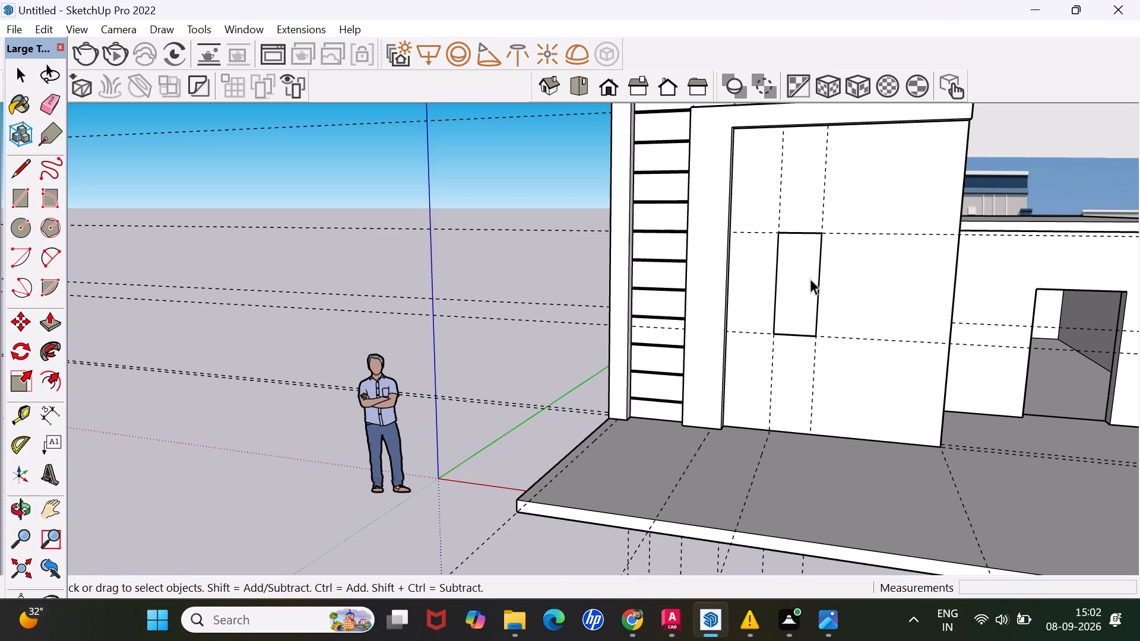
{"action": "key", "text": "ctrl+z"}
Open the tall wall's group for editing and draw a 2' wide by 5' high window rectangle between the guide intersections.
{"action": "triple_click", "coordinate": [885, 306]}
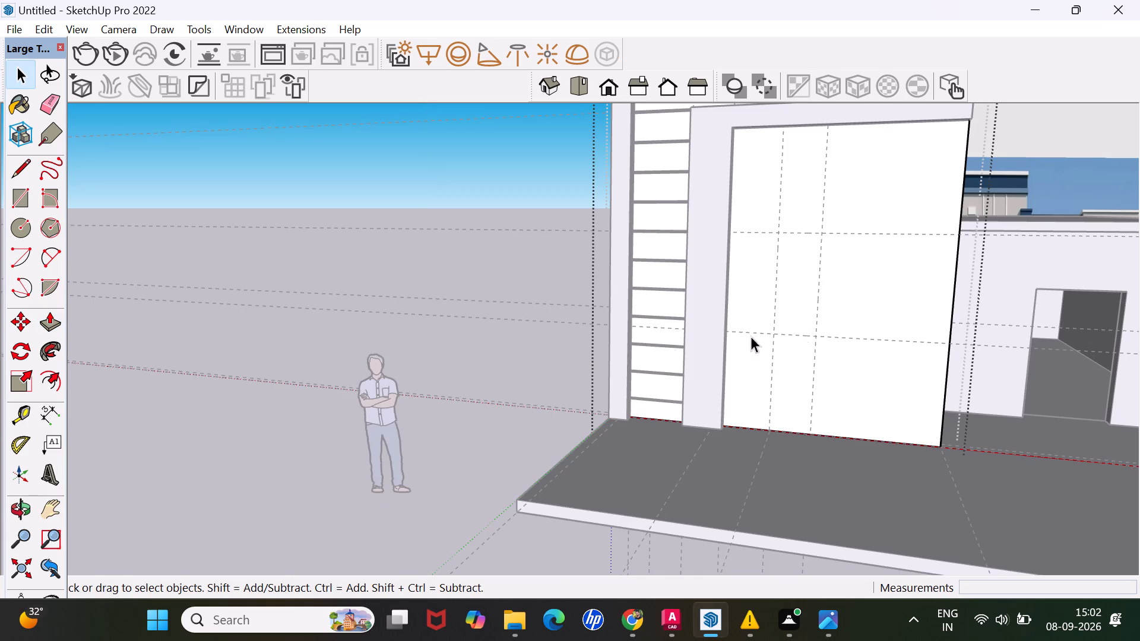
{"action": "left_click", "coordinate": [568, 365]}
{"action": "double_click", "coordinate": [876, 297]}
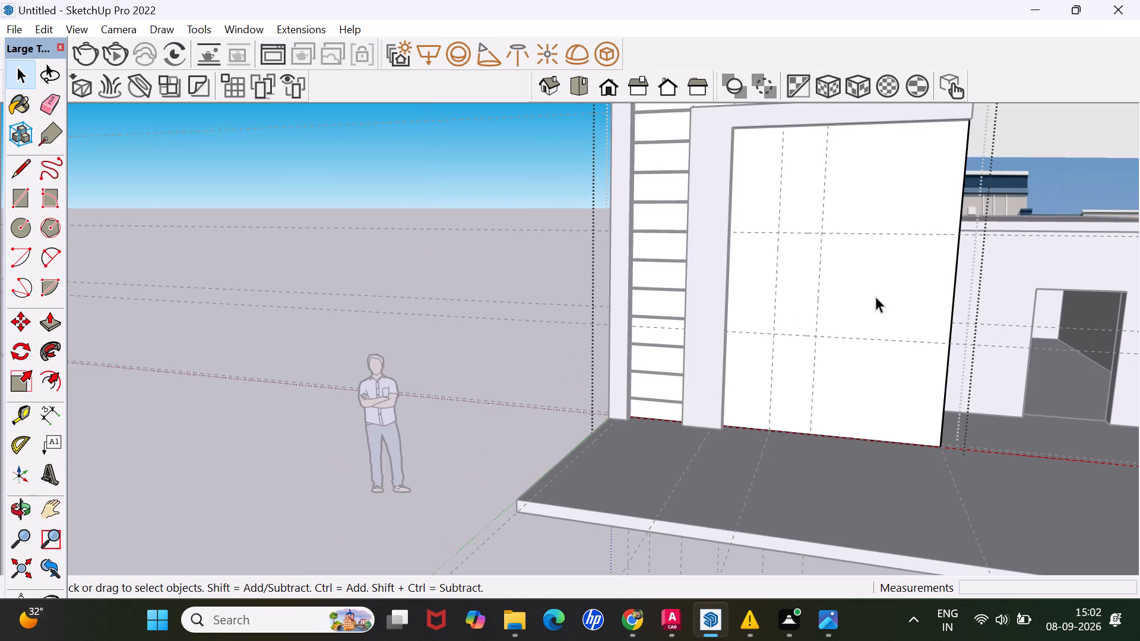
{"action": "left_click", "coordinate": [28, 202]}
{"action": "left_click", "coordinate": [778, 229]}
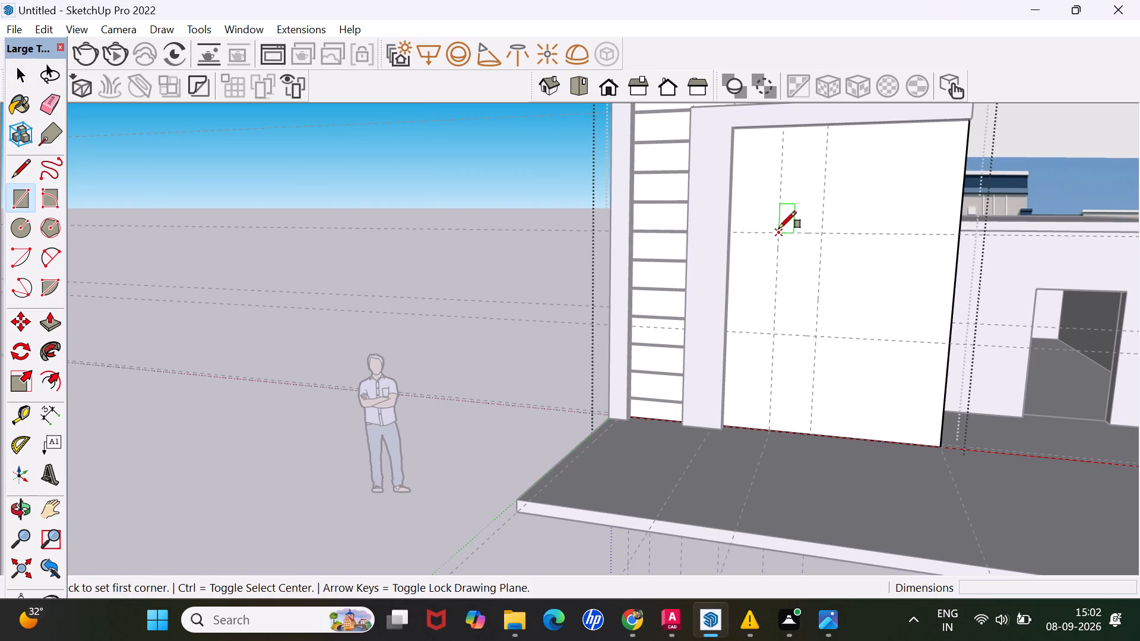
{"action": "left_click", "coordinate": [817, 337]}
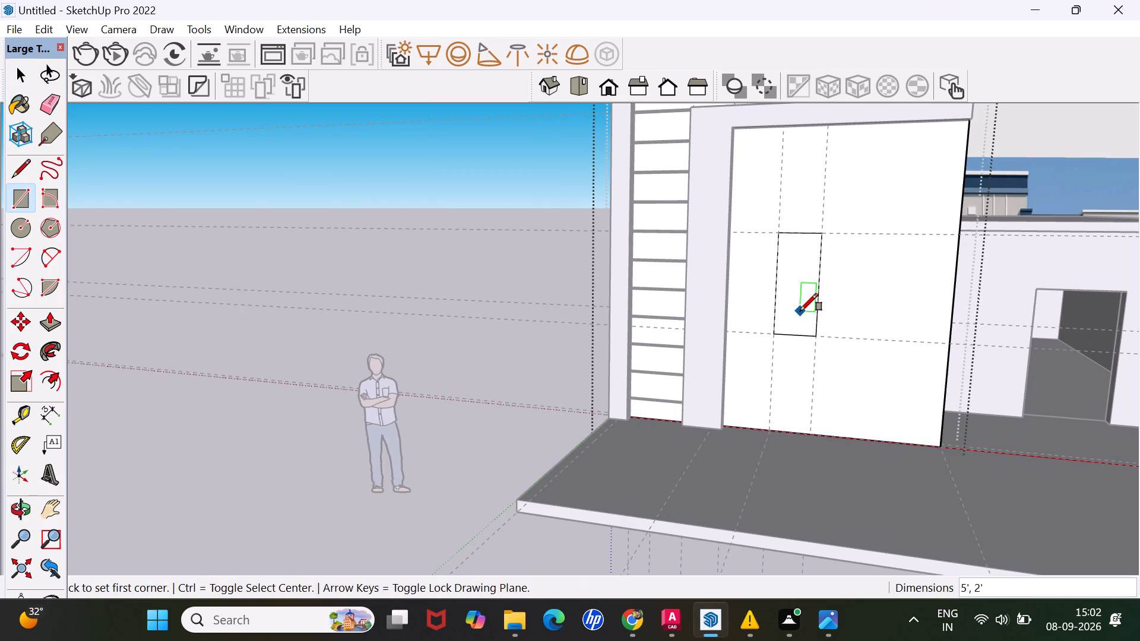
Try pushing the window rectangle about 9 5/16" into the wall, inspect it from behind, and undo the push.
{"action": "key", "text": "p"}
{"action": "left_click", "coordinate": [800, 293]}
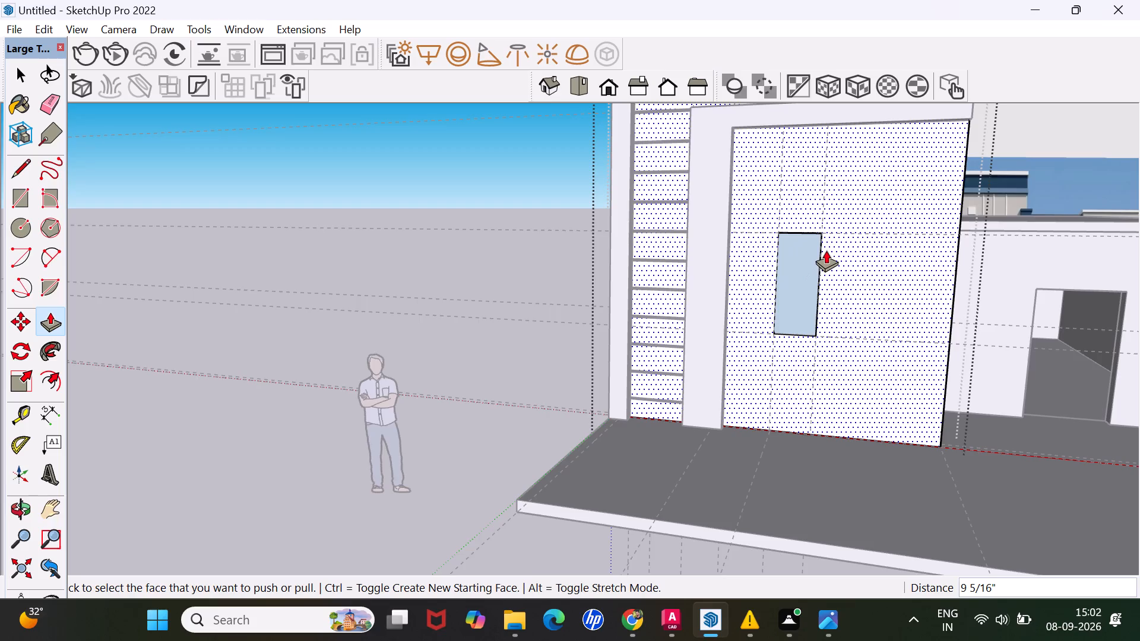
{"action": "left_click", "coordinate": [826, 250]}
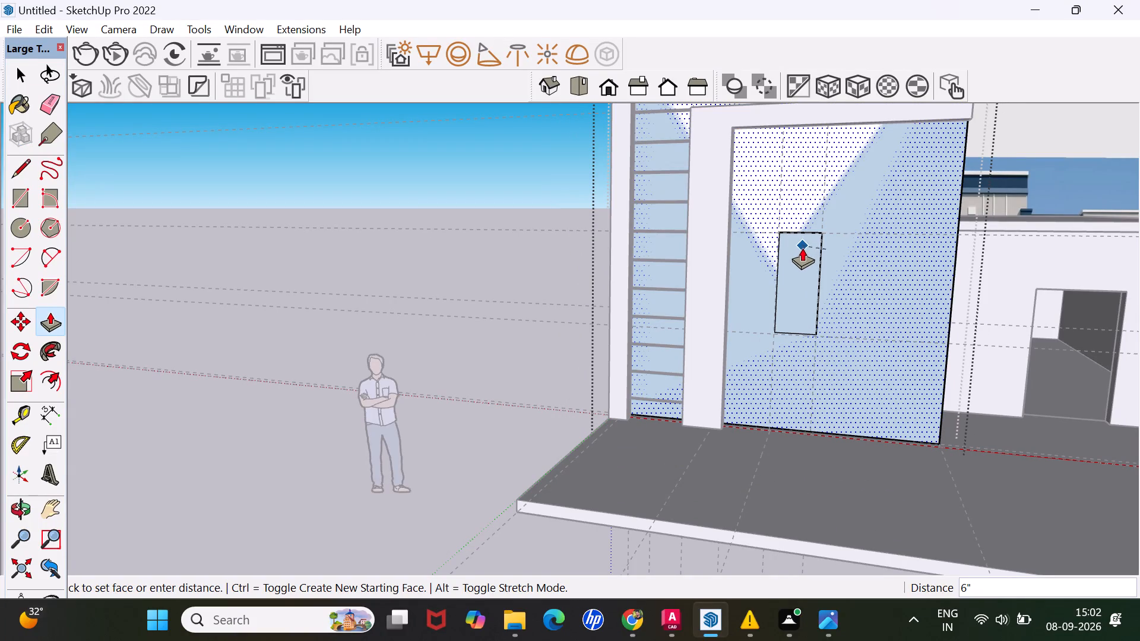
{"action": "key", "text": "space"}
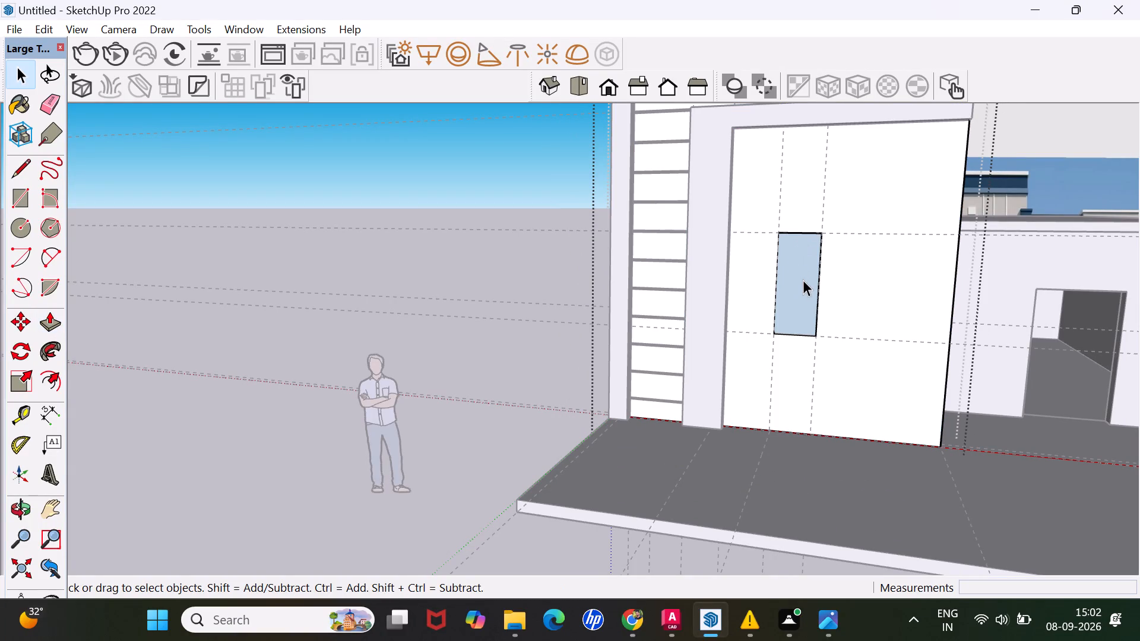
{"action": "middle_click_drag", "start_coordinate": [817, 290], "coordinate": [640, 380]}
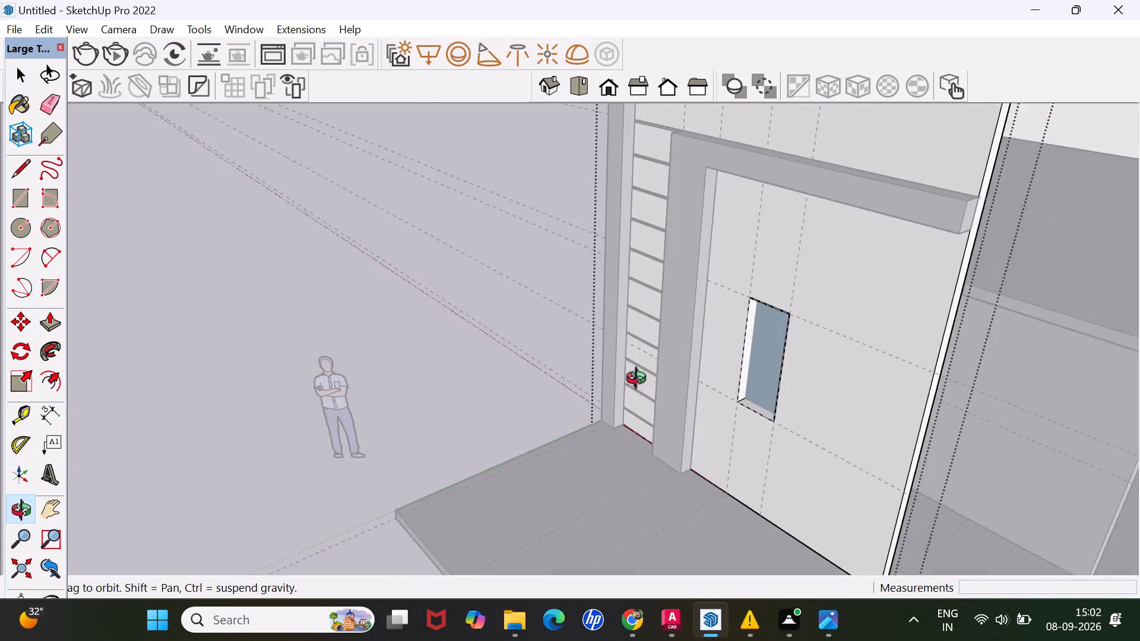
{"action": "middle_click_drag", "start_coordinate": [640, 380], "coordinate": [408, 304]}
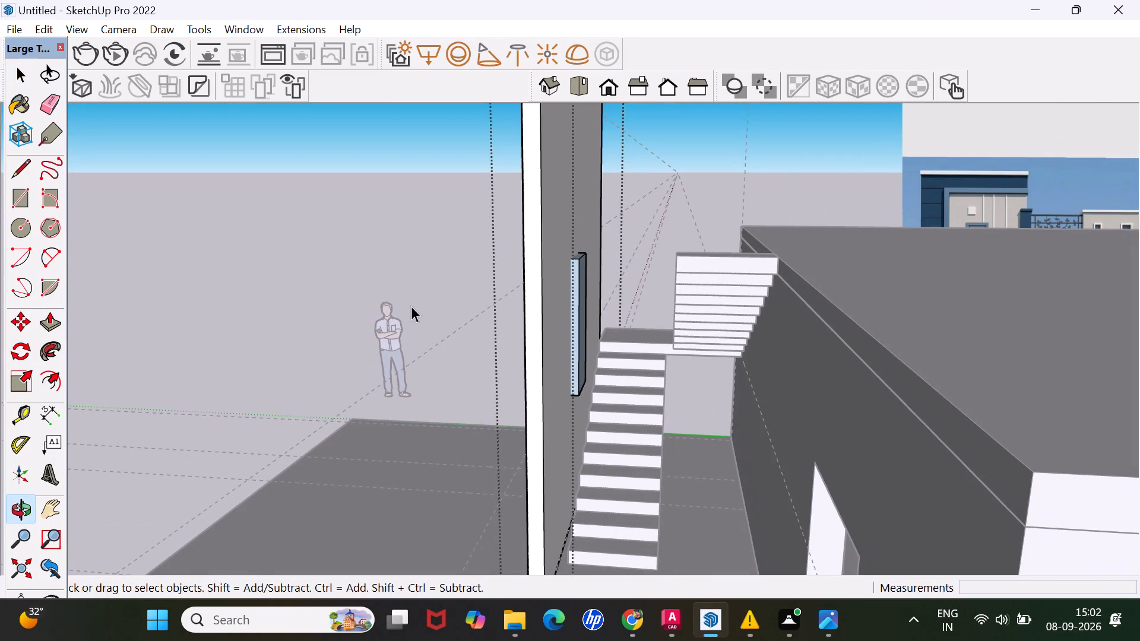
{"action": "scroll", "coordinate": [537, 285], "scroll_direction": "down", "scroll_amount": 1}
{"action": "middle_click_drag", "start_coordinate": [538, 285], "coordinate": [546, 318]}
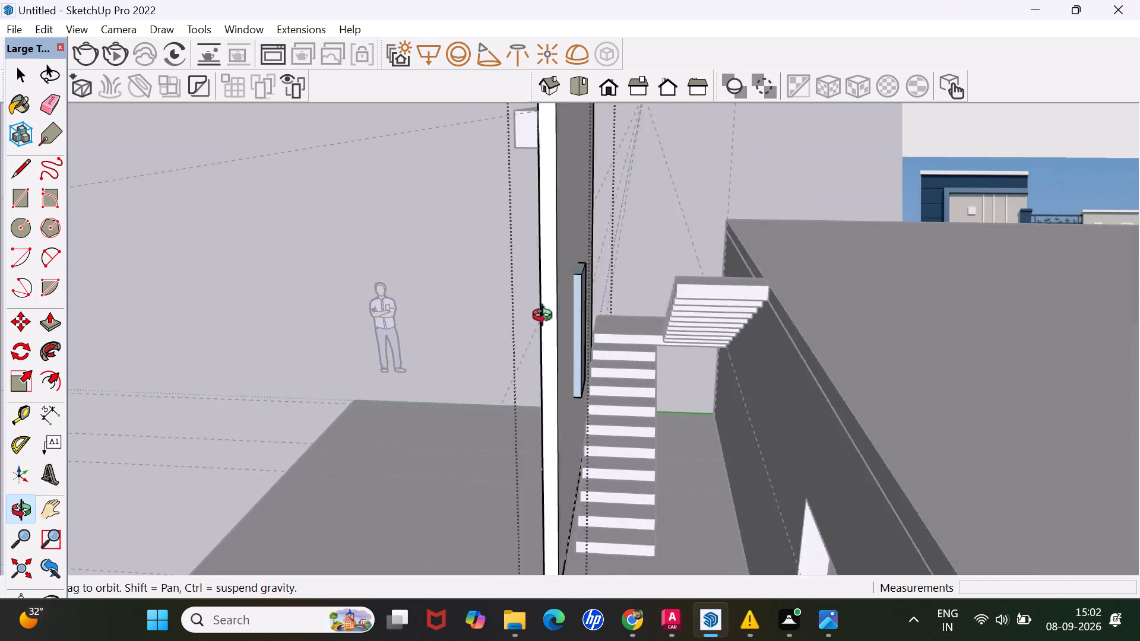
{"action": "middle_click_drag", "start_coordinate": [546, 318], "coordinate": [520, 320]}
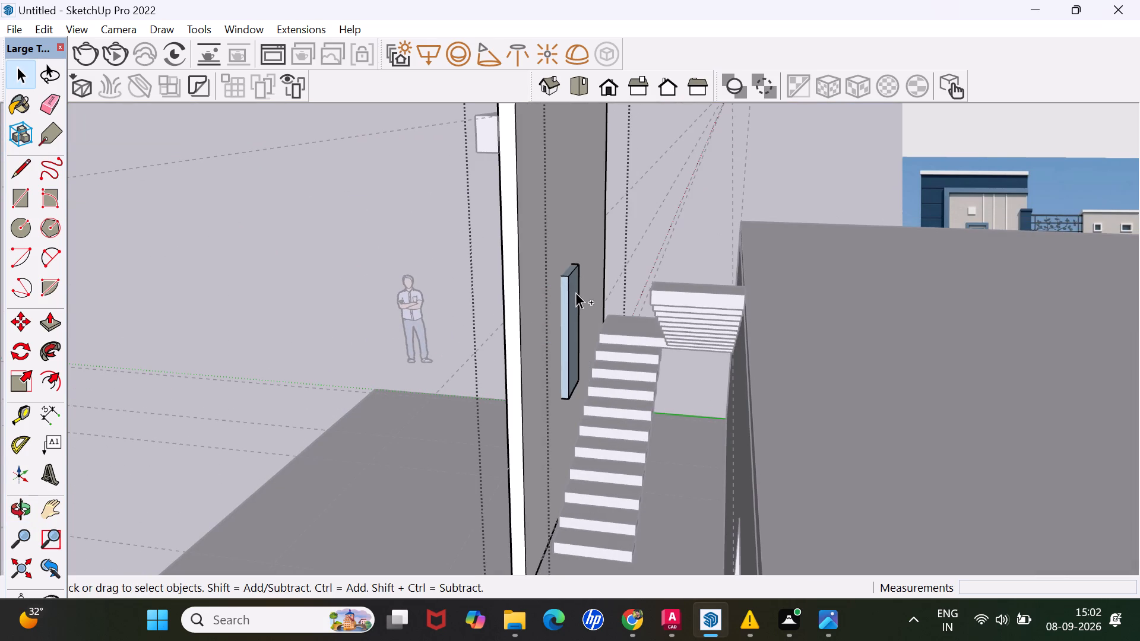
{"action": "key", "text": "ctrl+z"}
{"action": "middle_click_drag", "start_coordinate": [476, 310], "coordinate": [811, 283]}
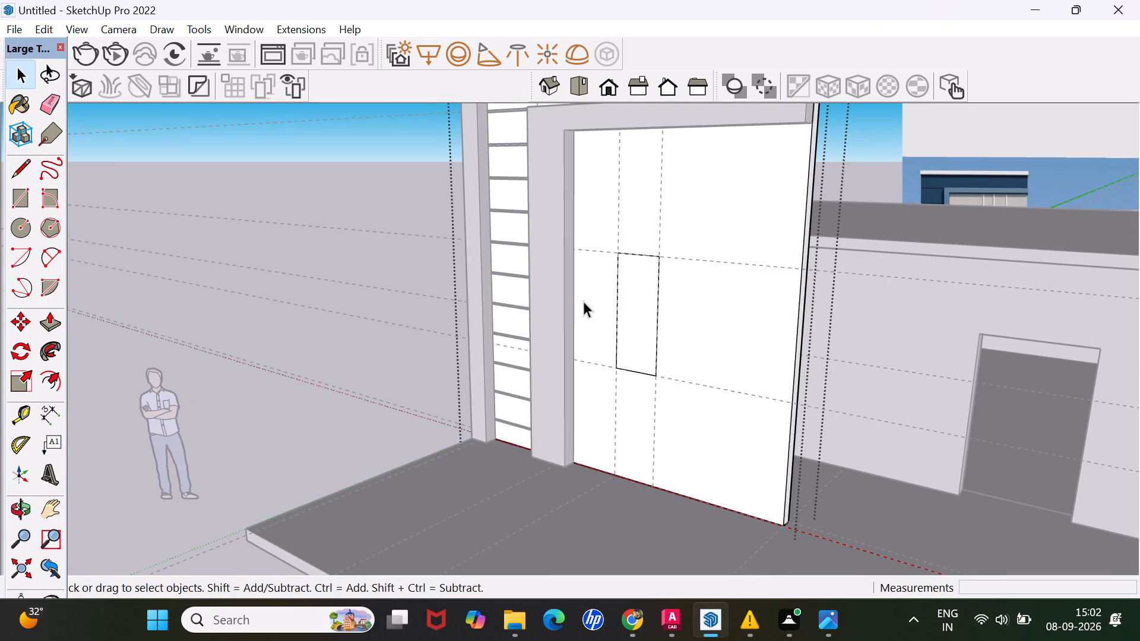
Push the 2' by 5' window rectangle 6" through the large panel to cut the window opening.
{"action": "key", "text": "p"}
{"action": "left_click", "coordinate": [638, 296]}
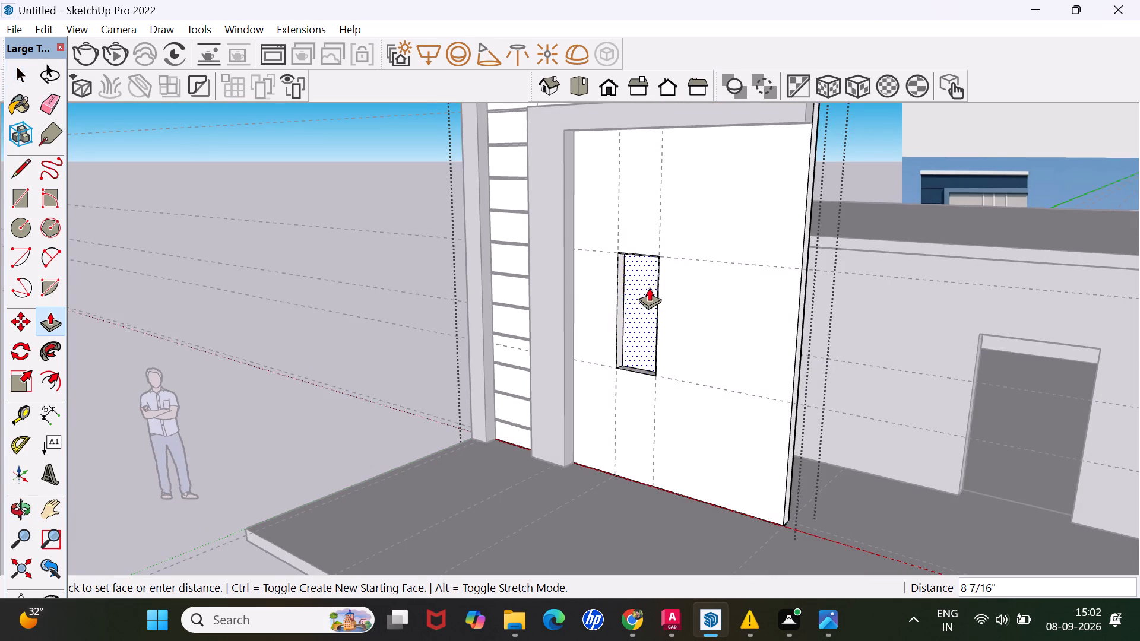
{"action": "scroll", "coordinate": [646, 261], "scroll_direction": "down", "scroll_amount": 1}
{"action": "scroll", "coordinate": [646, 261], "scroll_direction": "up", "scroll_amount": 1}
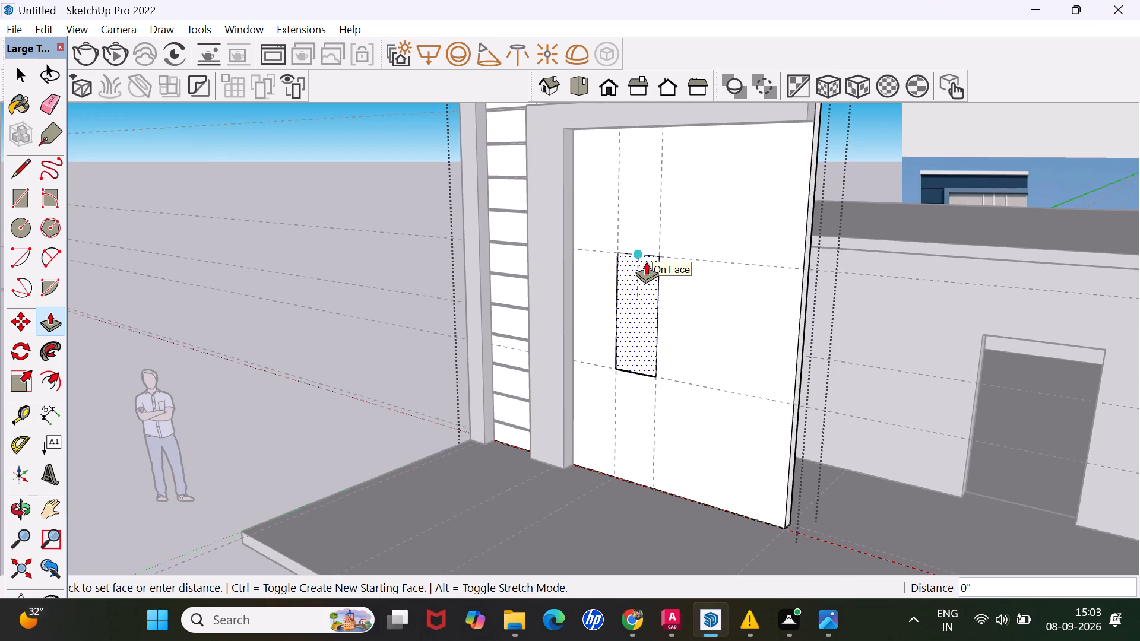
{"action": "scroll", "coordinate": [646, 261], "scroll_direction": "up", "scroll_amount": 5}
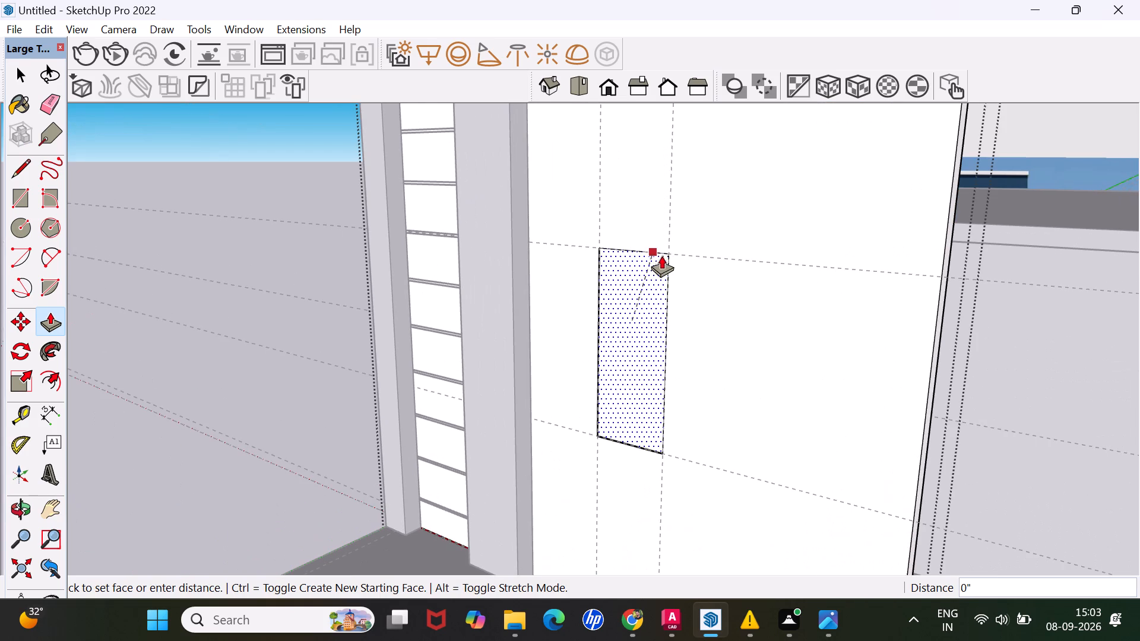
{"action": "left_click", "coordinate": [625, 269]}
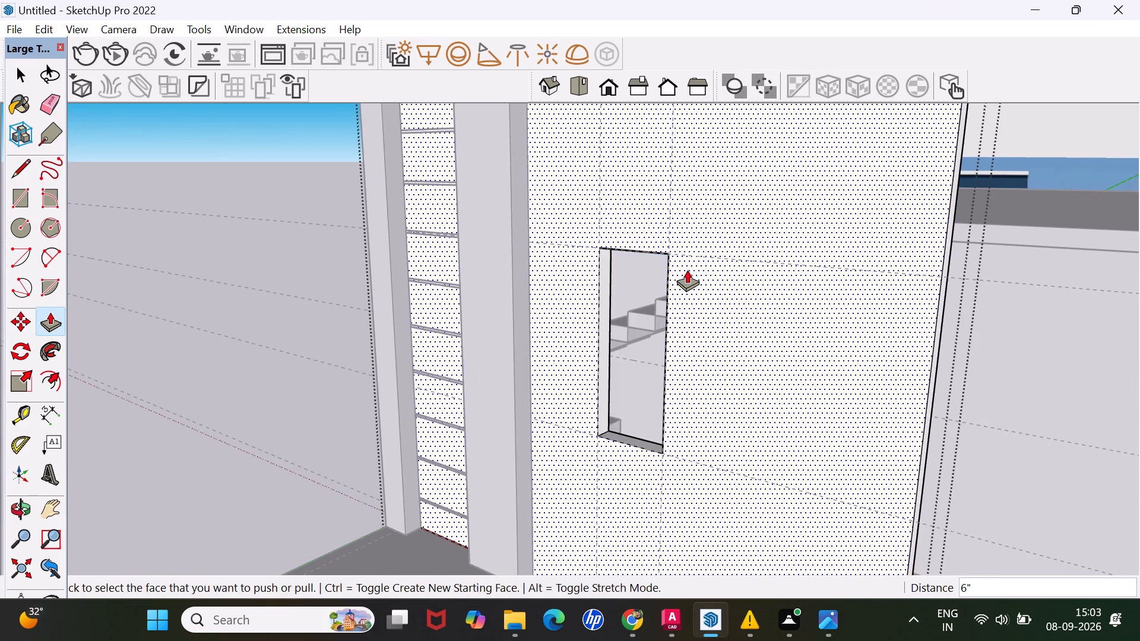
Examine the window opening from the front and the side, and compare the facade with the reference image.
{"action": "scroll", "coordinate": [686, 269], "scroll_direction": "down", "scroll_amount": 7}
{"action": "scroll", "coordinate": [596, 321], "scroll_direction": "down", "scroll_amount": 1}
{"action": "middle_click_drag", "start_coordinate": [602, 320], "coordinate": [731, 310]}
{"action": "middle_click_drag", "start_coordinate": [740, 308], "coordinate": [757, 303]}
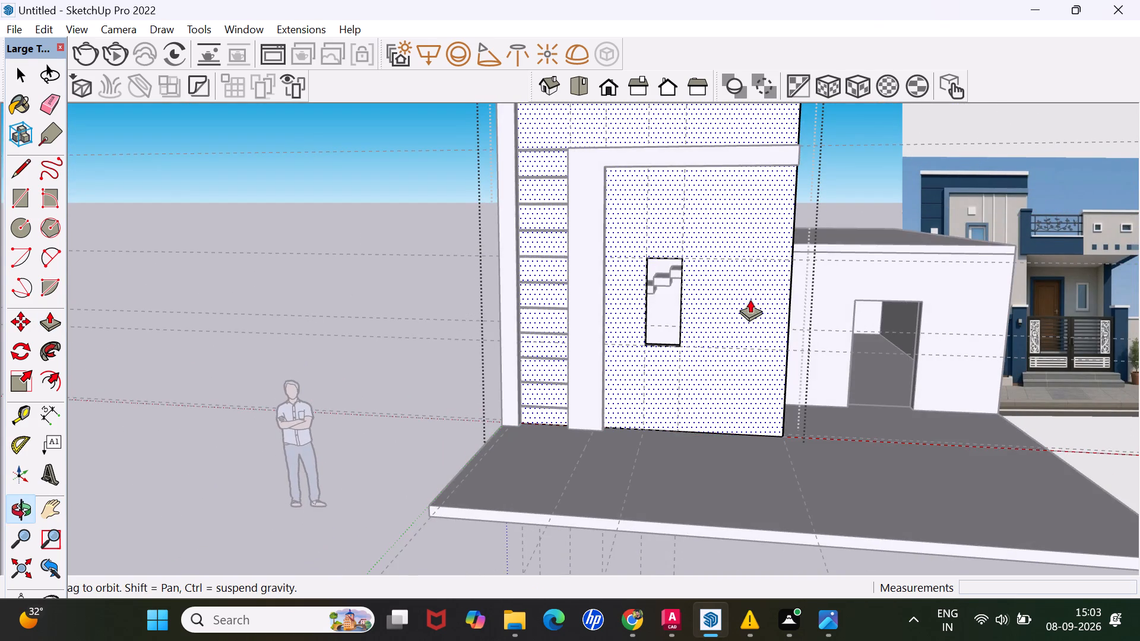
{"action": "scroll", "coordinate": [742, 299], "scroll_direction": "down", "scroll_amount": 2}
{"action": "scroll", "coordinate": [691, 301], "scroll_direction": "down", "scroll_amount": 3}
{"action": "scroll", "coordinate": [698, 296], "scroll_direction": "up", "scroll_amount": 3}
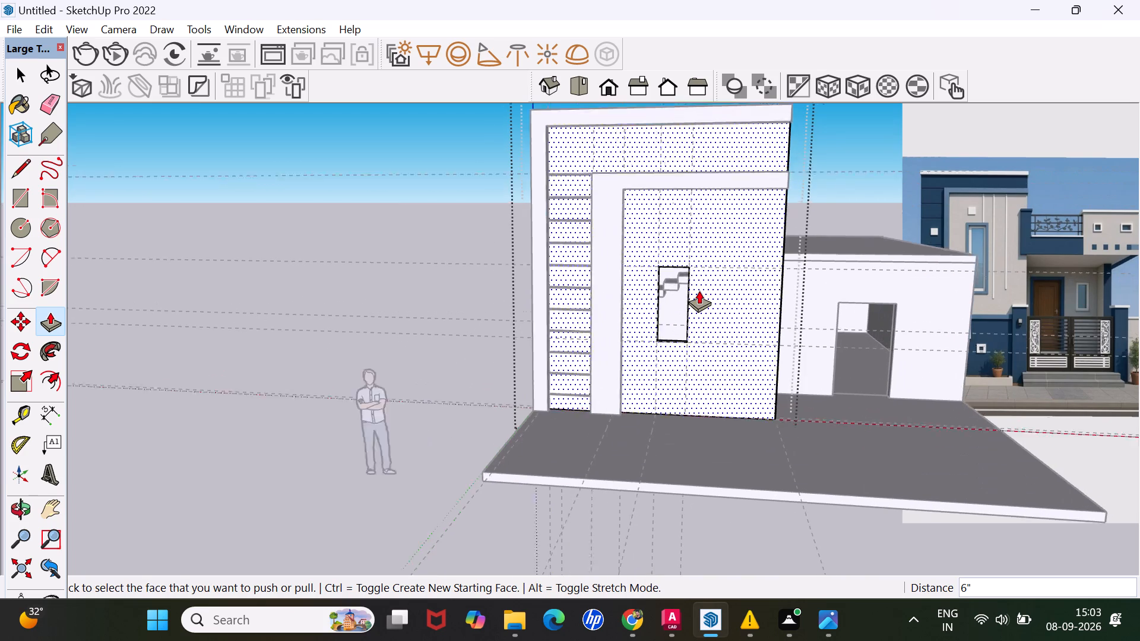
{"action": "scroll", "coordinate": [699, 290], "scroll_direction": "up", "scroll_amount": 5}
{"action": "scroll", "coordinate": [696, 278], "scroll_direction": "down", "scroll_amount": 3}
{"action": "key", "text": "space"}
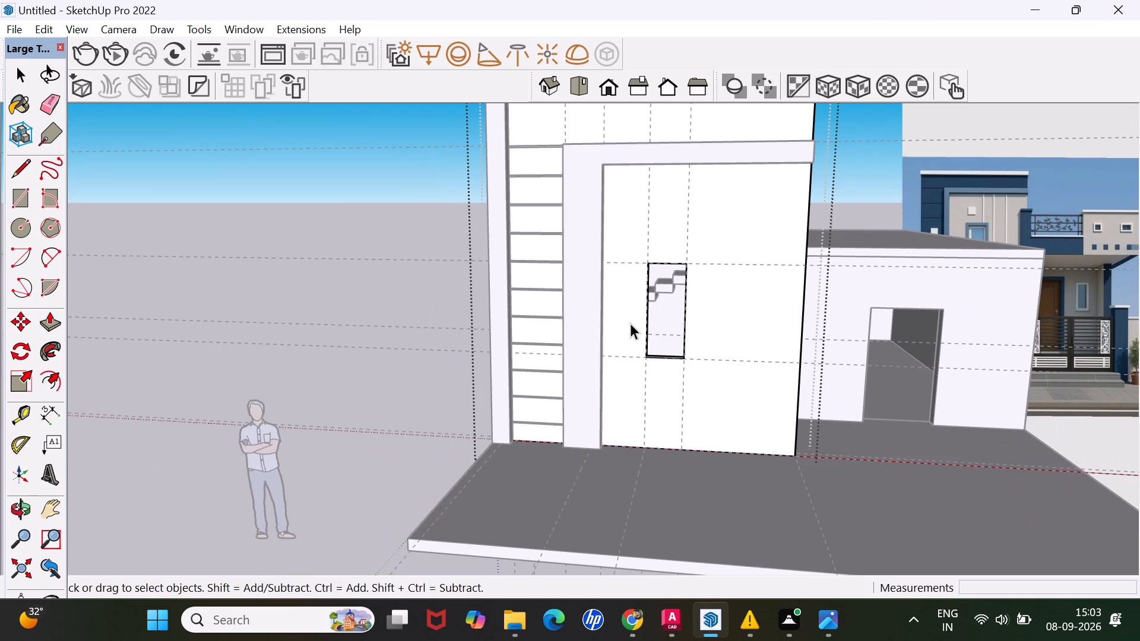
{"action": "middle_click_drag", "start_coordinate": [770, 314], "coordinate": [759, 313]}
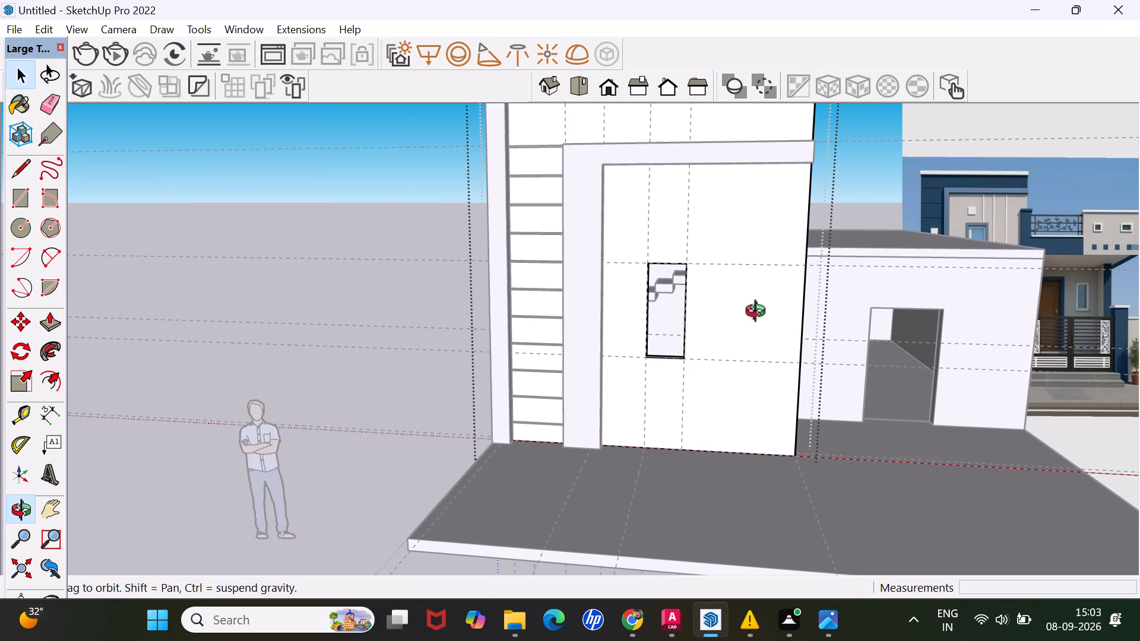
{"action": "middle_click_drag", "start_coordinate": [759, 313], "coordinate": [405, 344]}
{"action": "middle_click_drag", "start_coordinate": [405, 344], "coordinate": [503, 345]}
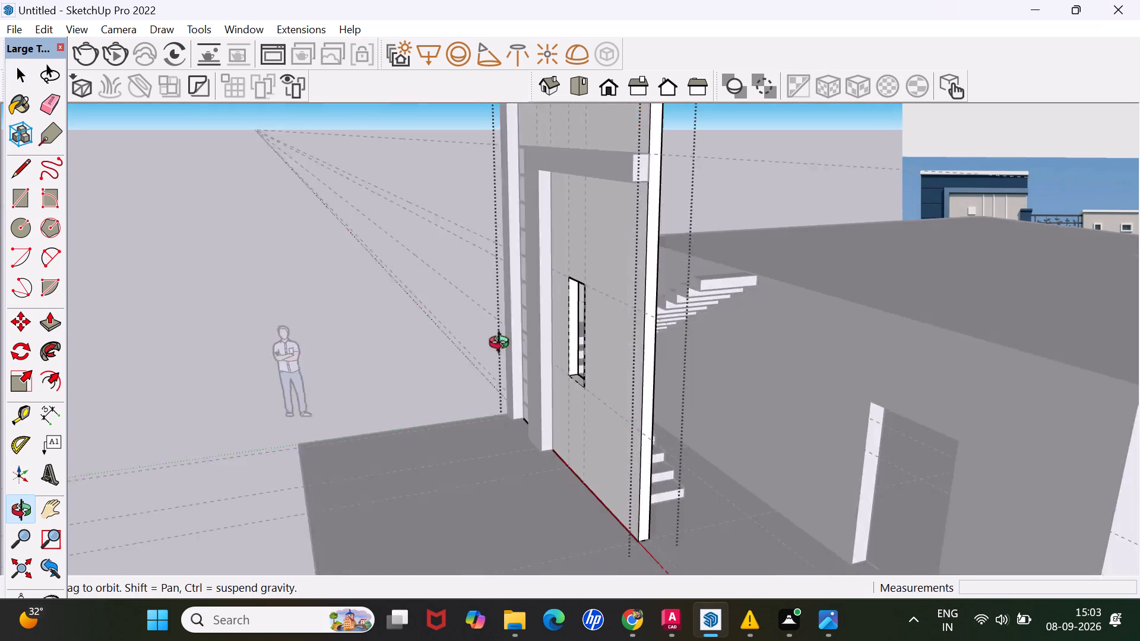
{"action": "scroll", "coordinate": [507, 345], "scroll_direction": "down", "scroll_amount": 1}
{"action": "middle_click_drag", "start_coordinate": [503, 345], "coordinate": [660, 353]}
{"action": "middle_click_drag", "start_coordinate": [553, 407], "coordinate": [699, 331]}
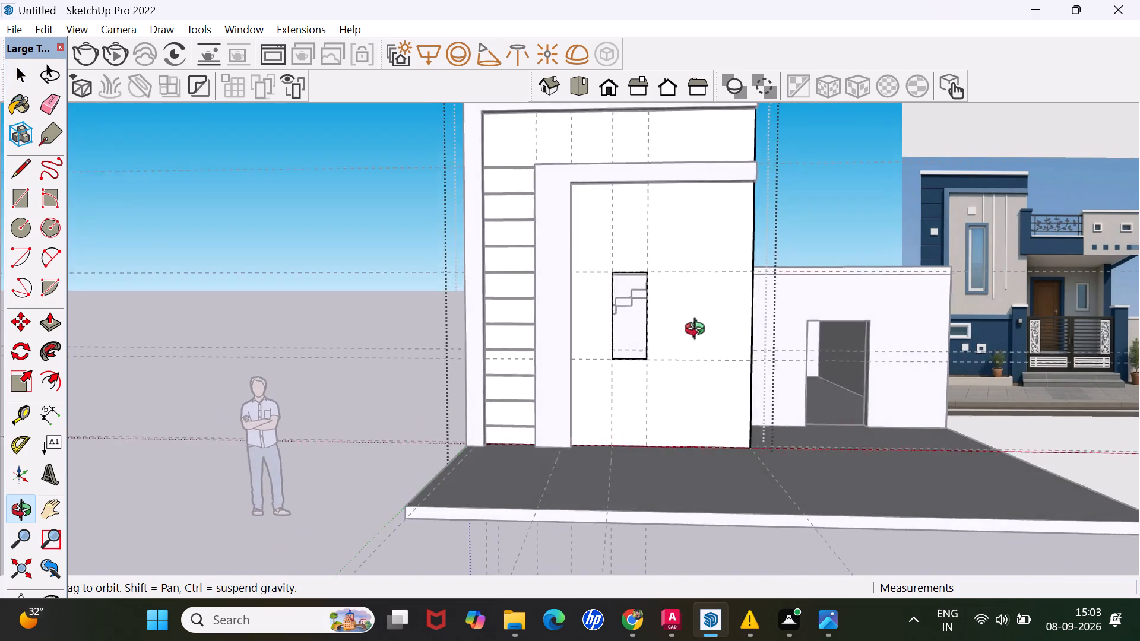
{"action": "middle_click_drag", "start_coordinate": [699, 331], "coordinate": [715, 331]}
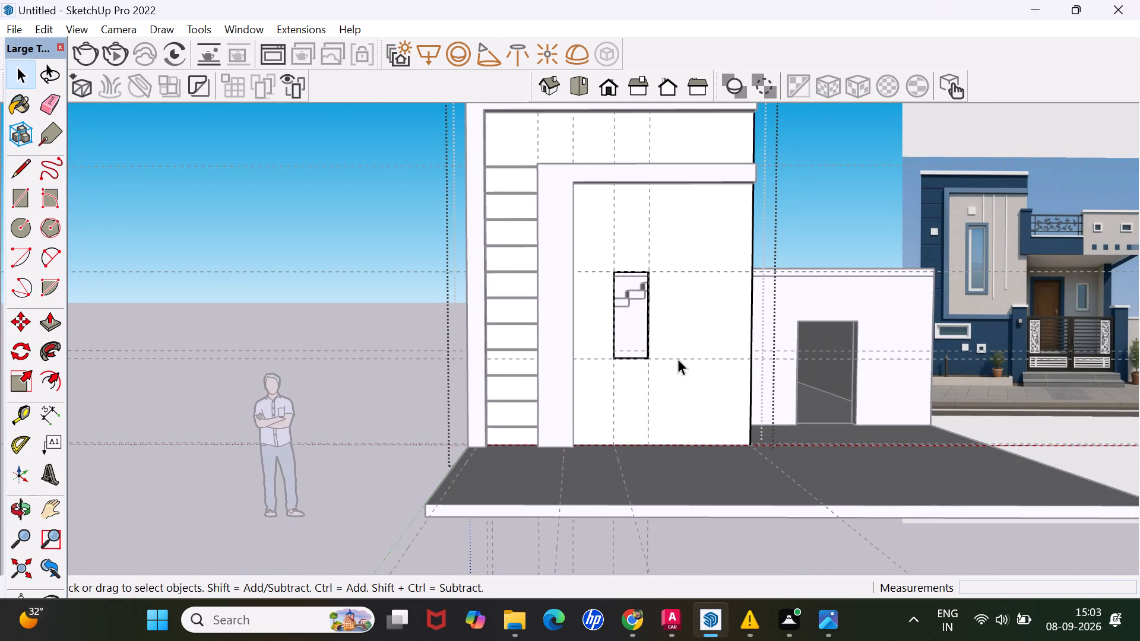
Raise the top face of the window opening by 1'.
{"action": "scroll", "coordinate": [632, 242], "scroll_direction": "up", "scroll_amount": 3}
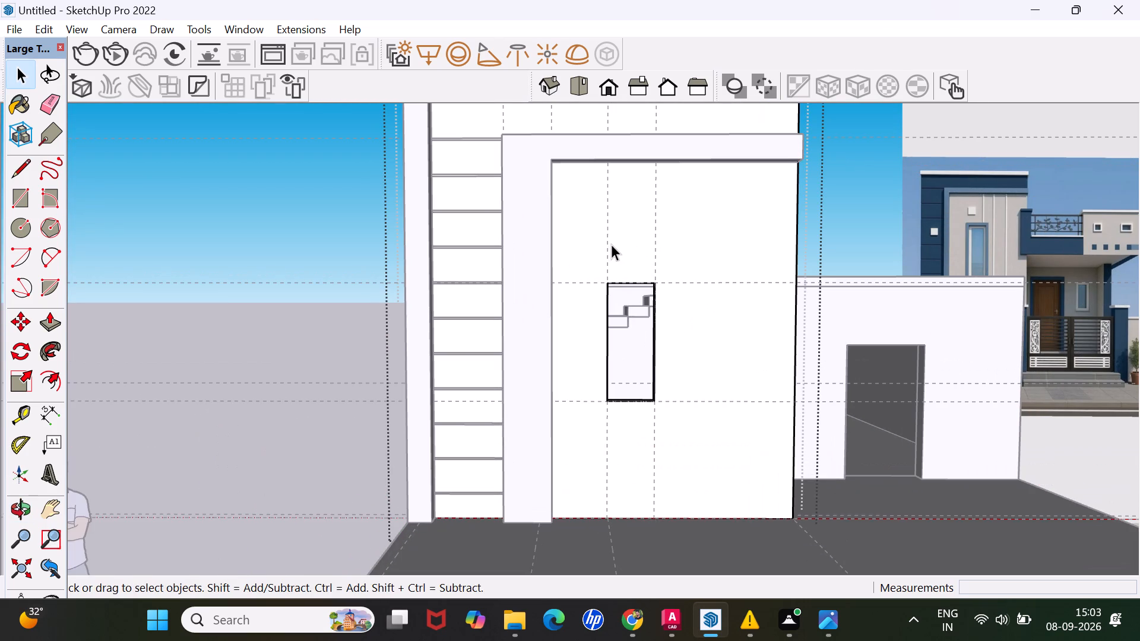
{"action": "scroll", "coordinate": [642, 255], "scroll_direction": "up", "scroll_amount": 4}
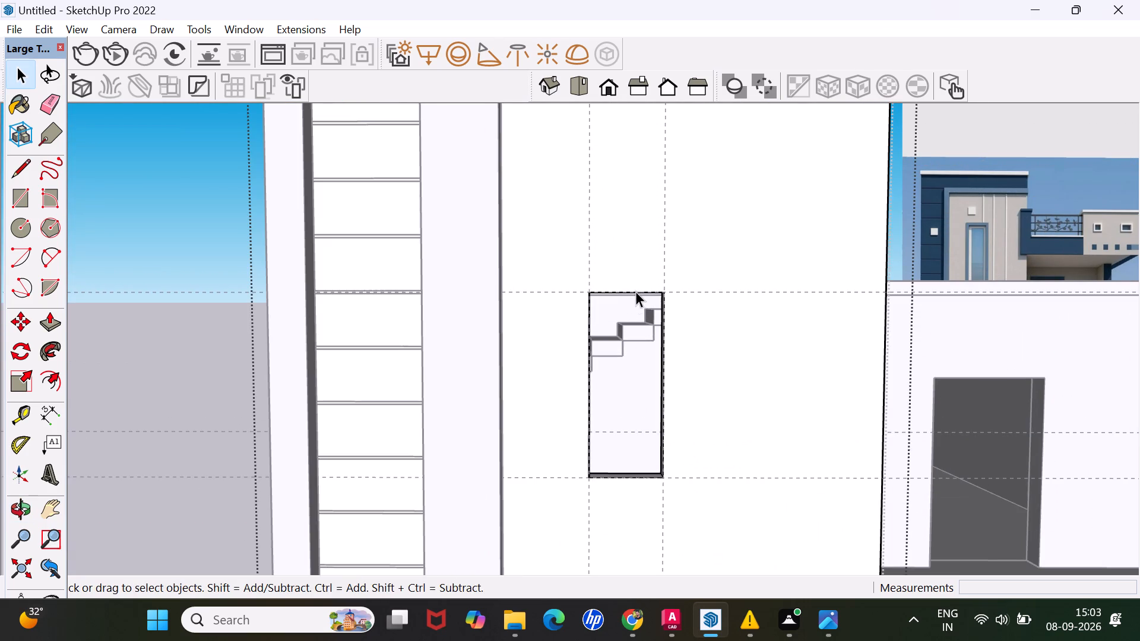
{"action": "middle_click_drag", "start_coordinate": [635, 291], "coordinate": [673, 191]}
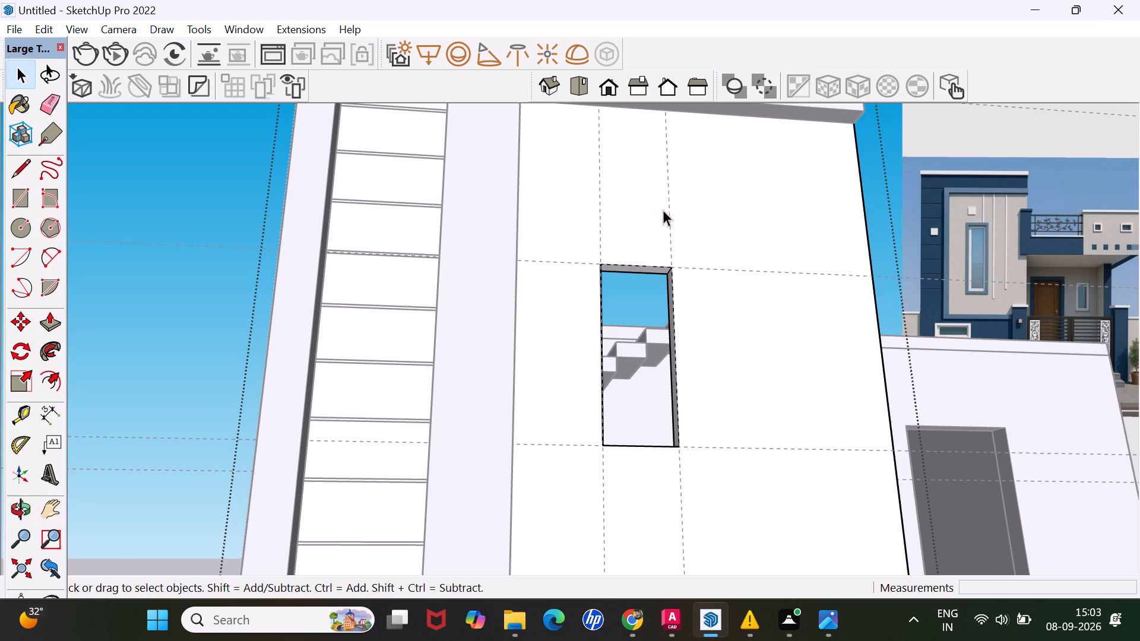
{"action": "scroll", "coordinate": [636, 255], "scroll_direction": "up", "scroll_amount": 4}
{"action": "middle_click_drag", "start_coordinate": [626, 285], "coordinate": [636, 223]}
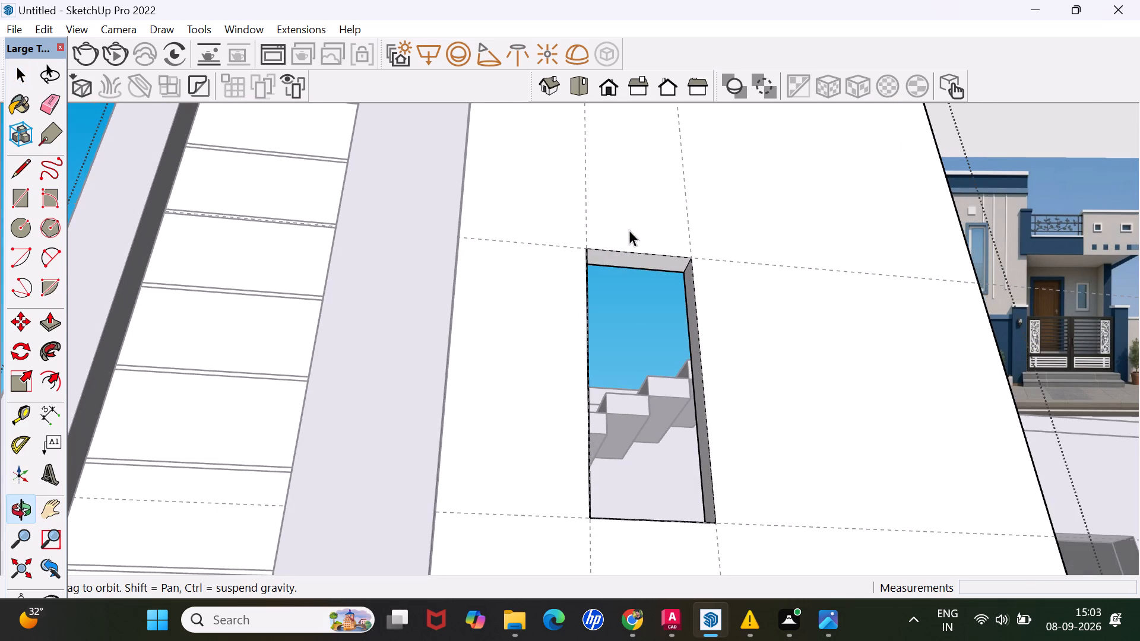
{"action": "key", "text": "p"}
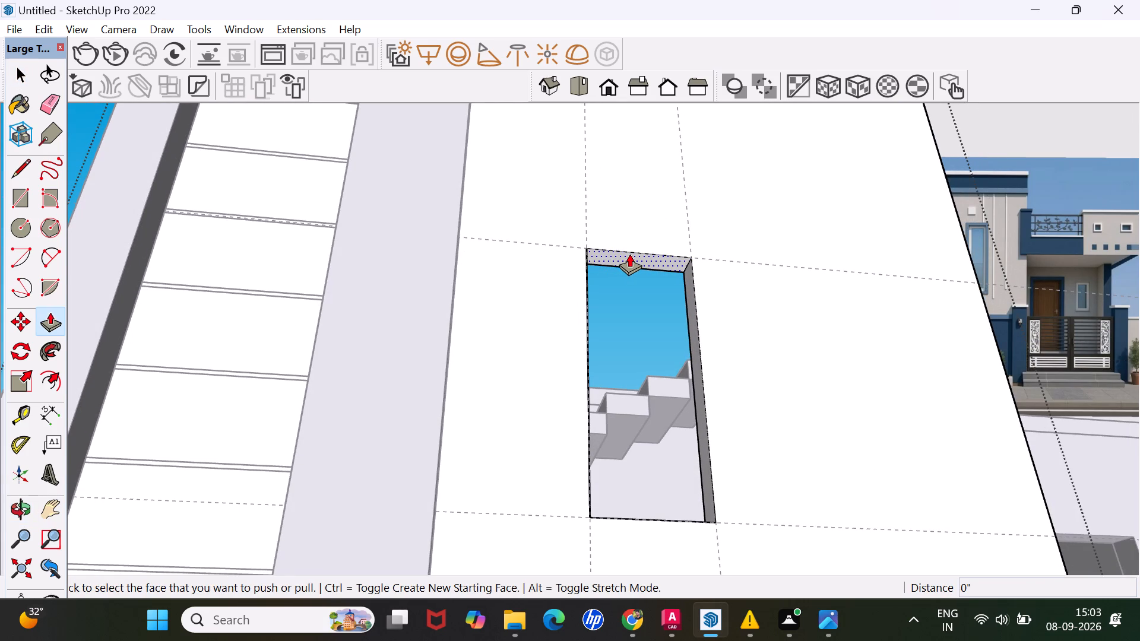
{"action": "left_click", "coordinate": [629, 253]}
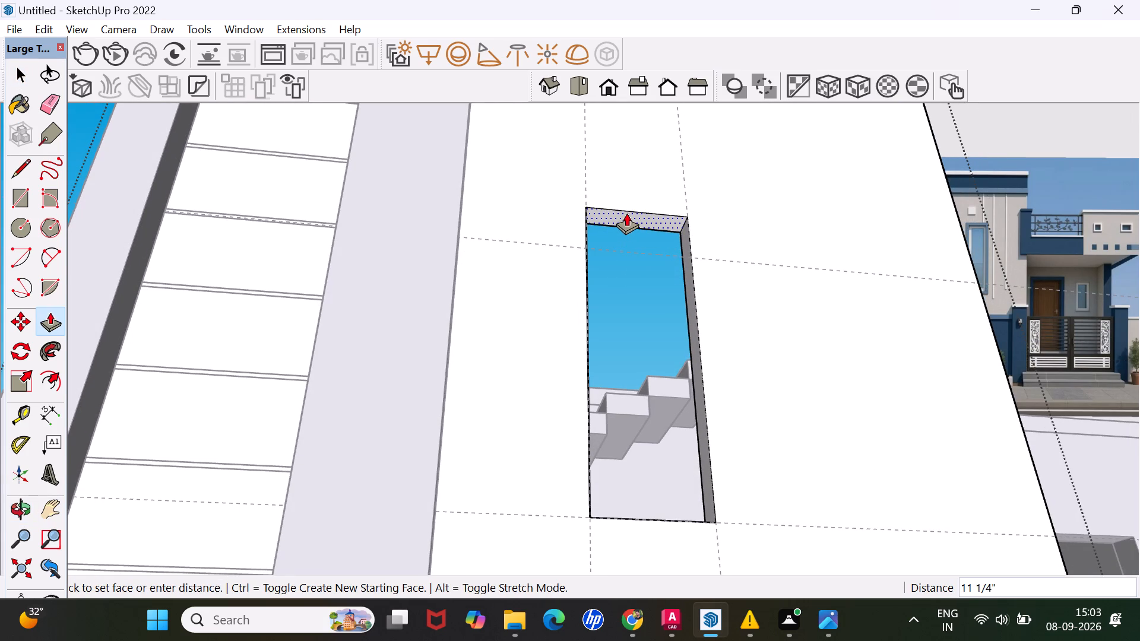
{"action": "key", "text": "1"}
{"action": "key", "text": "apostrophe"}
{"action": "key", "text": "Return"}
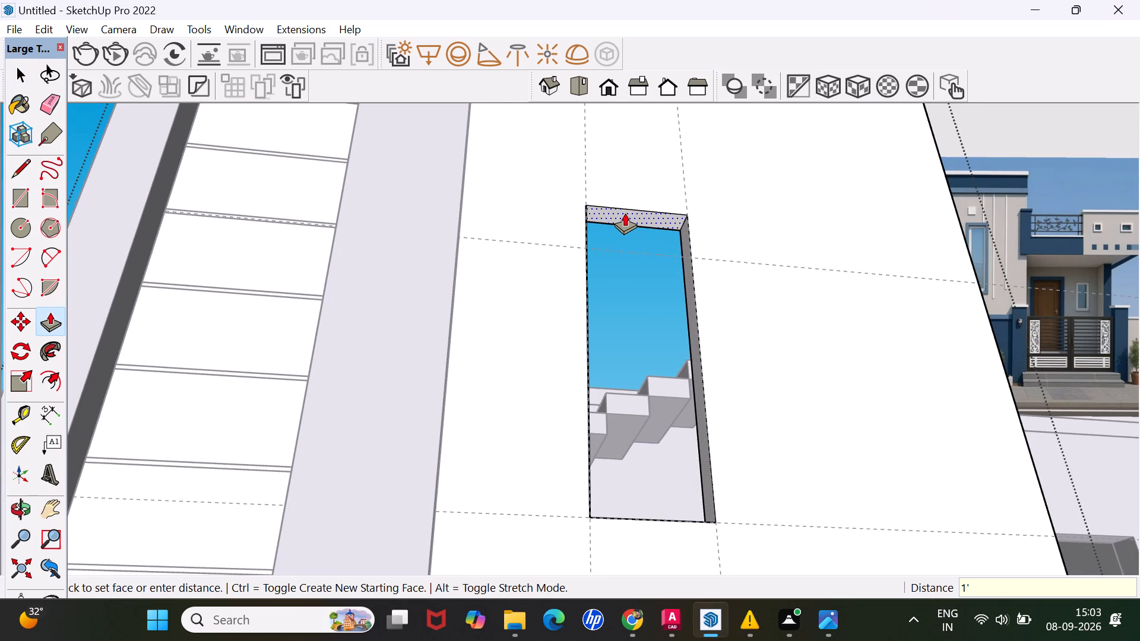
Check the taller window in the whole facade and close the tall wall's group.
{"action": "scroll", "coordinate": [729, 261], "scroll_direction": "down", "scroll_amount": 2}
{"action": "middle_click_drag", "start_coordinate": [693, 290], "coordinate": [636, 368]}
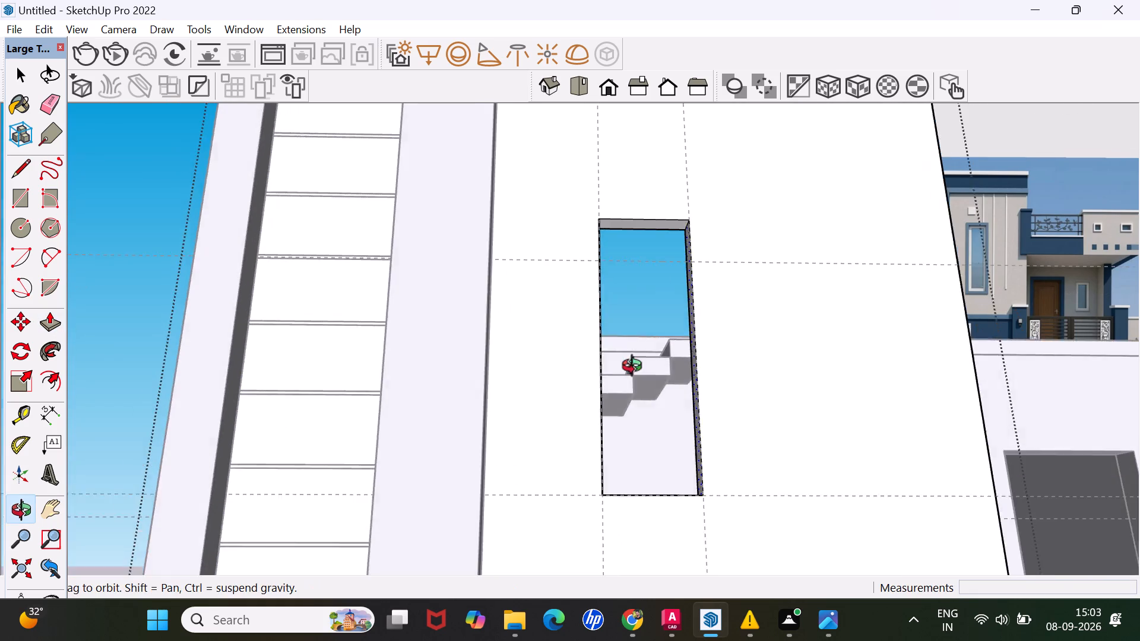
{"action": "middle_click_drag", "start_coordinate": [636, 368], "coordinate": [550, 457]}
{"action": "scroll", "coordinate": [591, 411], "scroll_direction": "down", "scroll_amount": 9}
{"action": "middle_click_drag", "start_coordinate": [623, 459], "coordinate": [743, 418]}
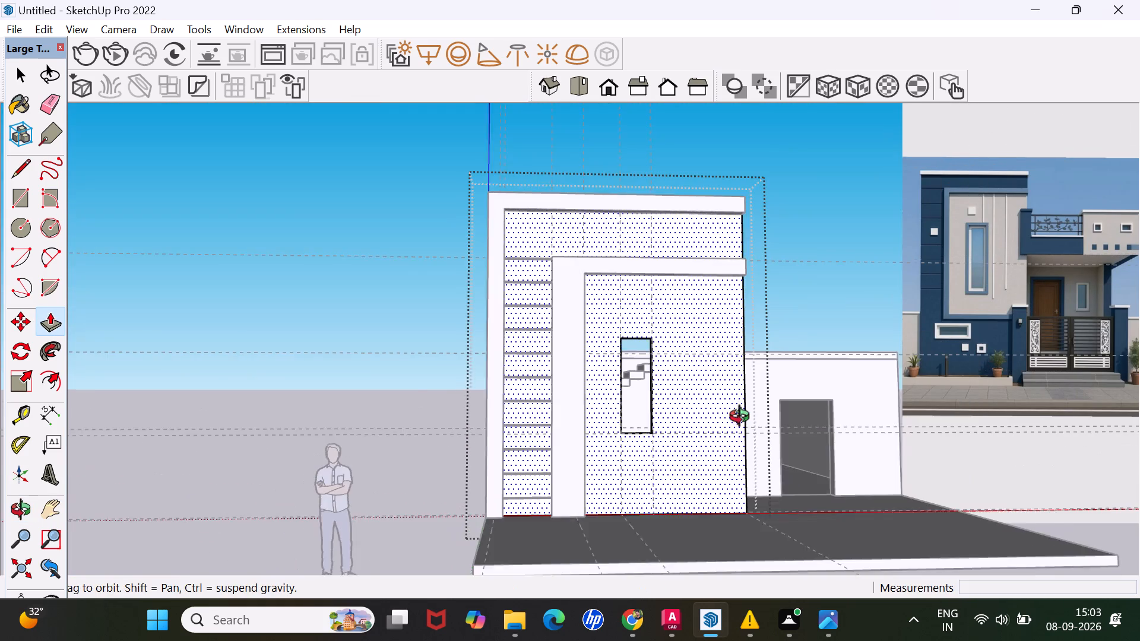
{"action": "middle_click_drag", "start_coordinate": [743, 418], "coordinate": [697, 436]}
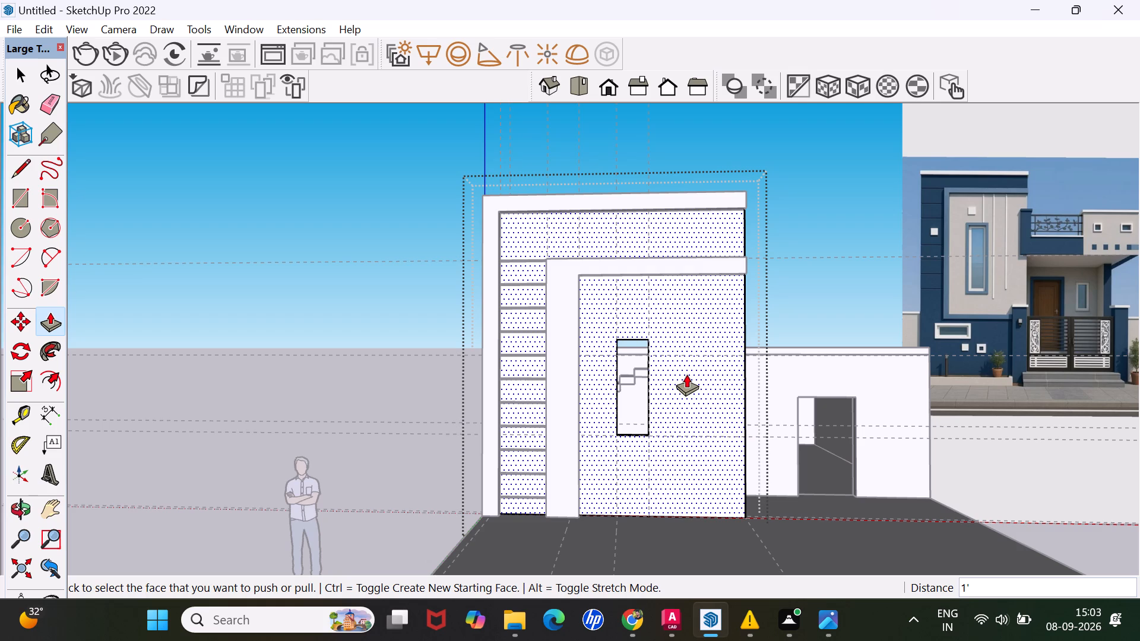
{"action": "scroll", "coordinate": [683, 374], "scroll_direction": "down", "scroll_amount": 1}
{"action": "key", "text": "space"}
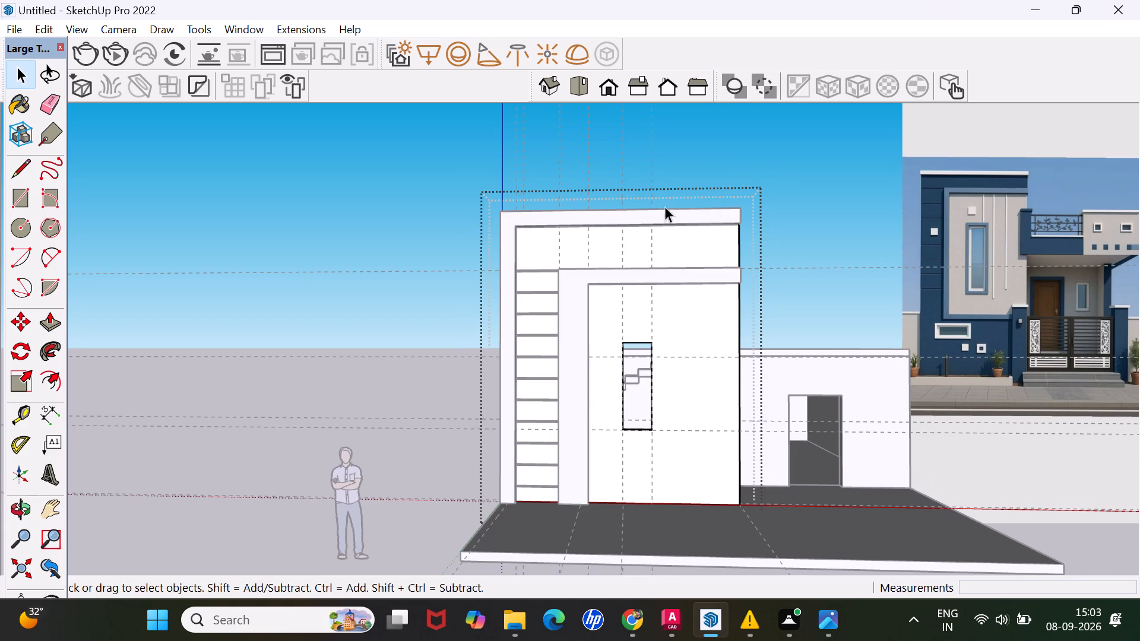
{"action": "left_click", "coordinate": [851, 240]}
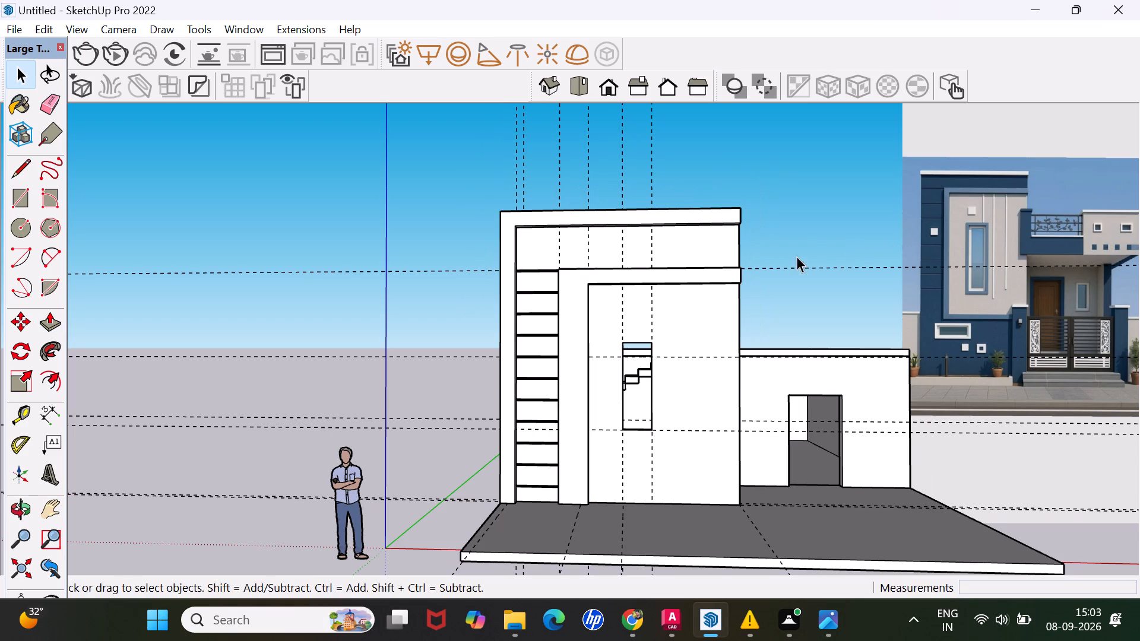
Select the inner L-shaped band on the tall front wall together with all its connected geometry.
{"action": "triple_click", "coordinate": [671, 272]}
{"action": "left_click", "coordinate": [671, 272]}
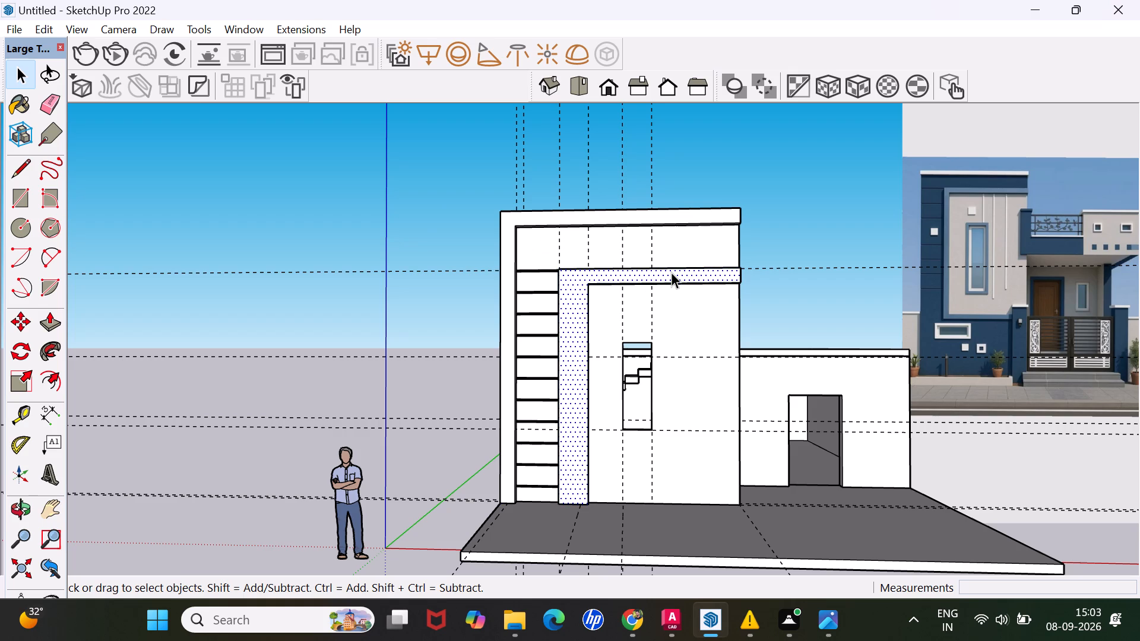
{"action": "double_click", "coordinate": [671, 272]}
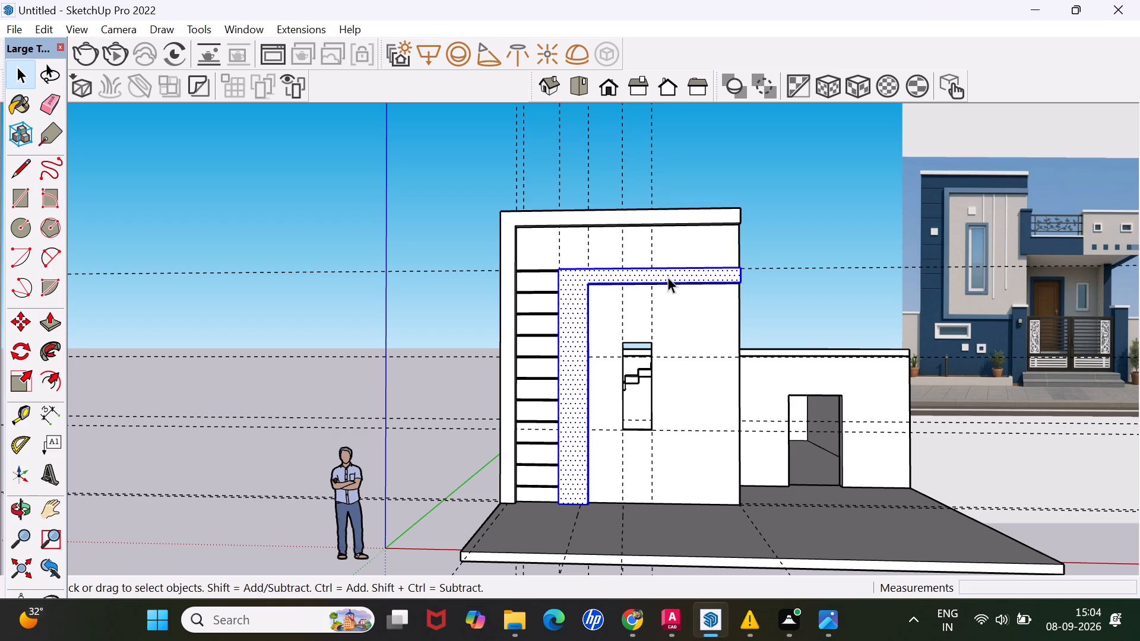
{"action": "middle_click_drag", "start_coordinate": [667, 277], "coordinate": [487, 275]}
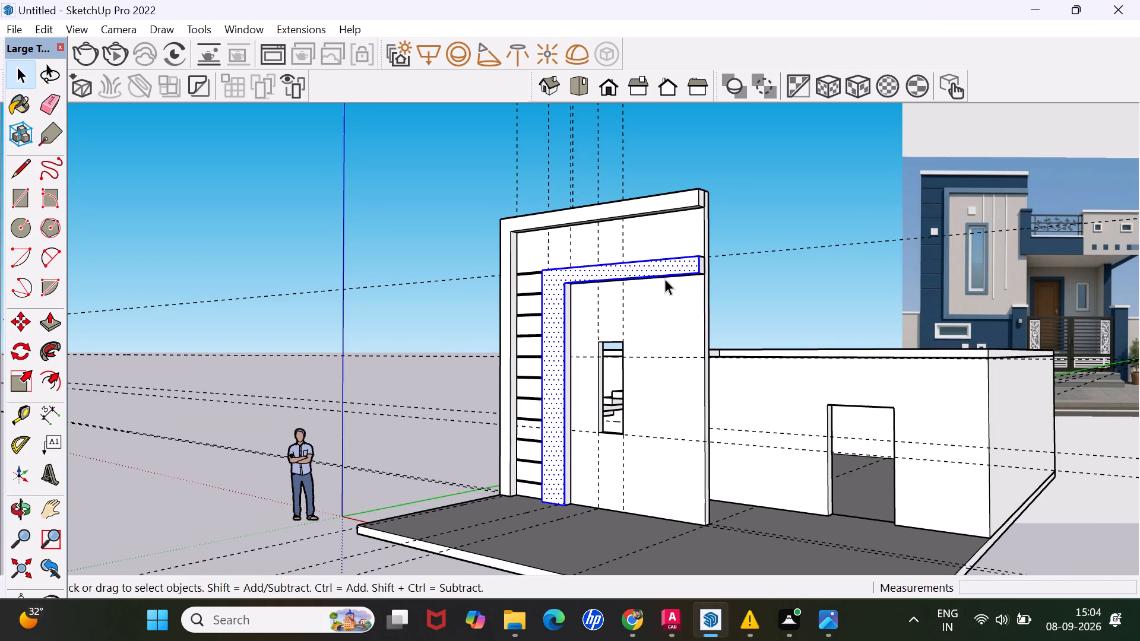
{"action": "triple_click", "coordinate": [670, 266]}
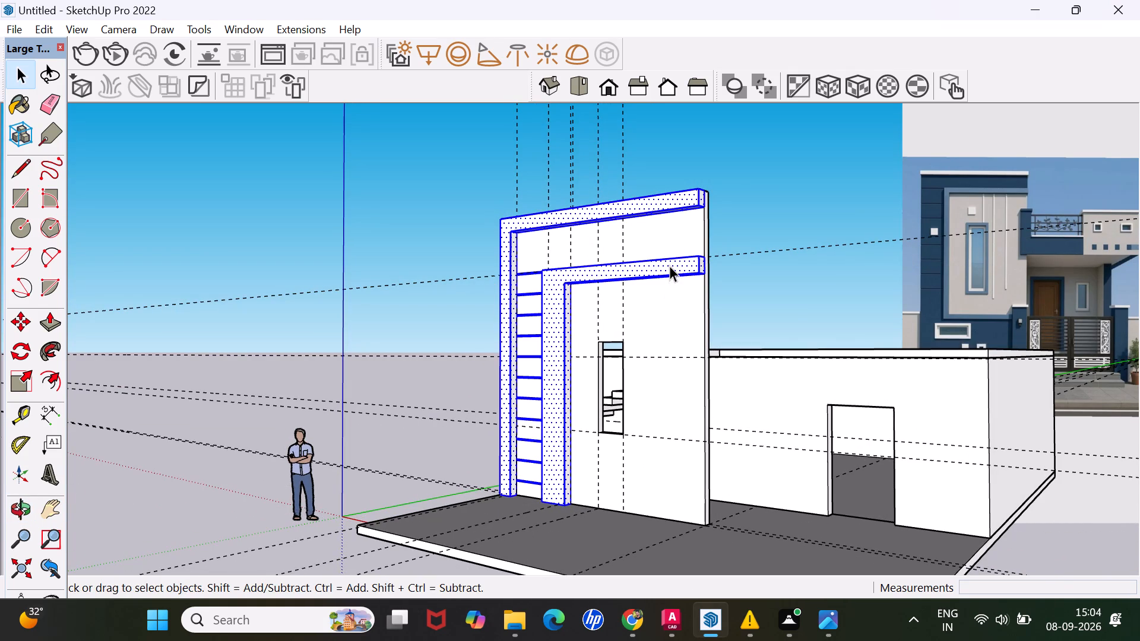
{"action": "left_click", "coordinate": [669, 265]}
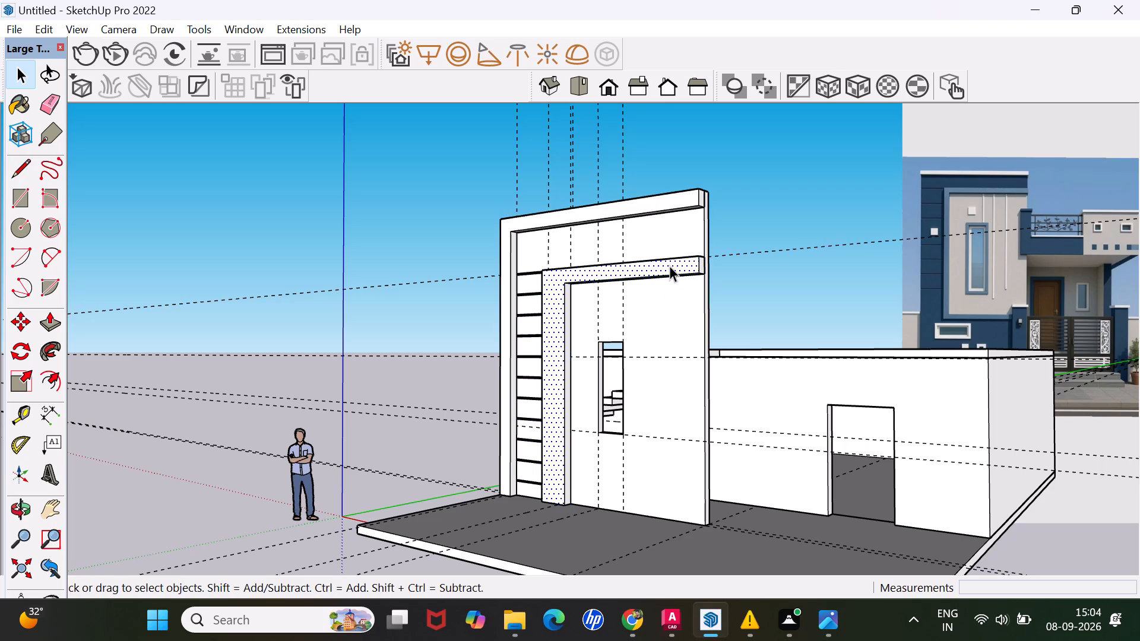
{"action": "left_click", "coordinate": [669, 265]}
{"action": "left_click", "coordinate": [669, 265]}
{"action": "left_click", "coordinate": [669, 265]}
{"action": "double_click", "coordinate": [669, 265]}
{"action": "scroll", "coordinate": [700, 265], "scroll_direction": "up", "scroll_amount": 5}
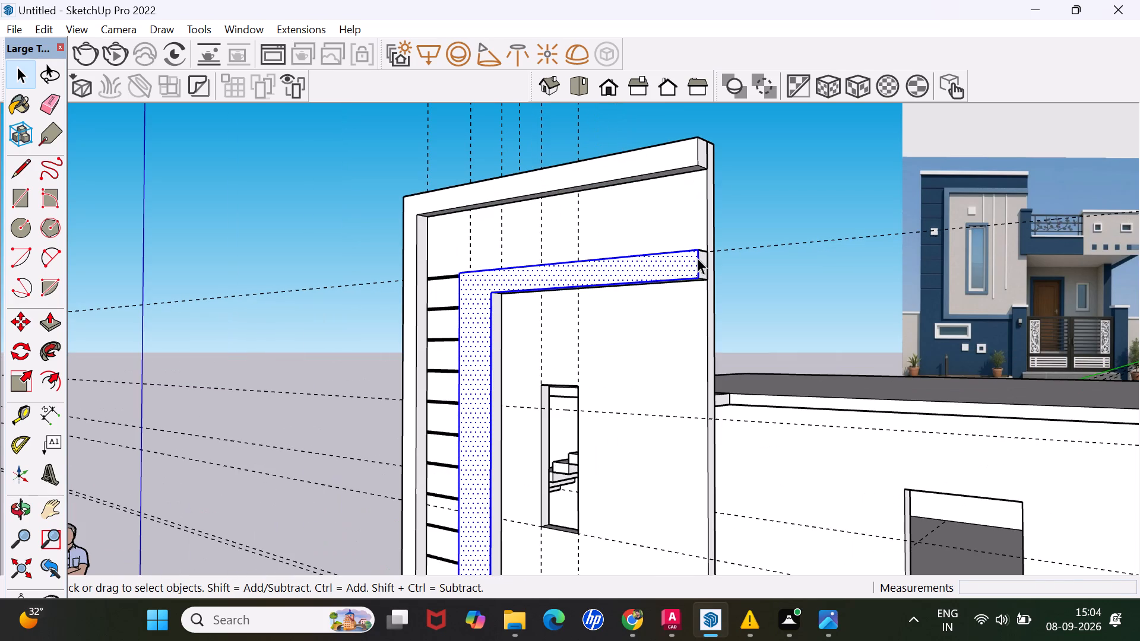
{"action": "left_click", "coordinate": [704, 256]}
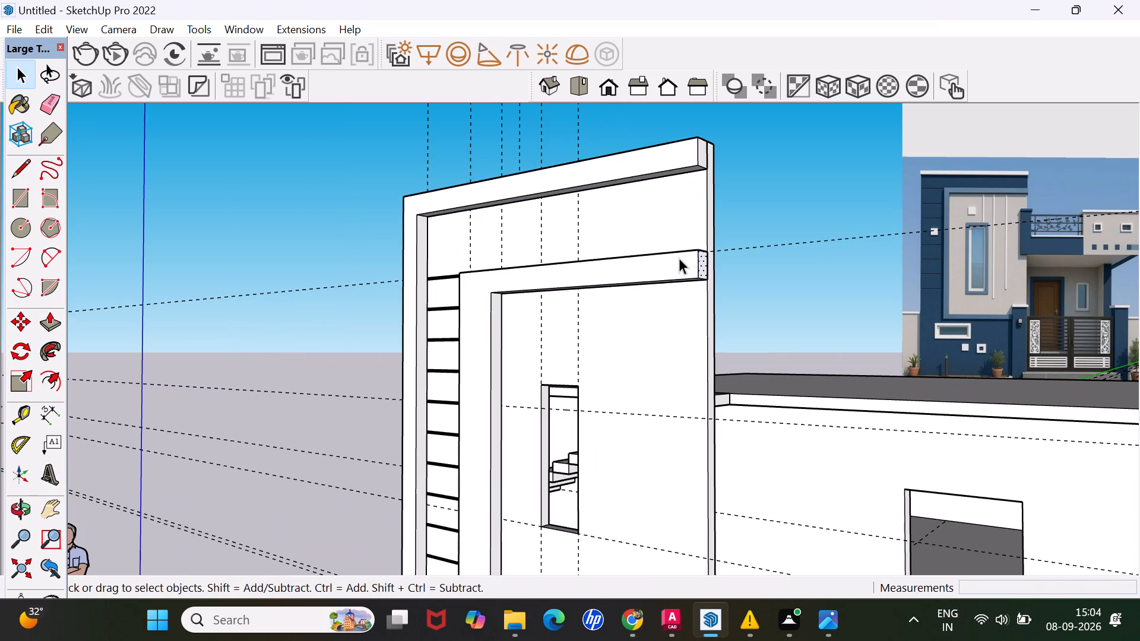
{"action": "triple_click", "coordinate": [677, 259]}
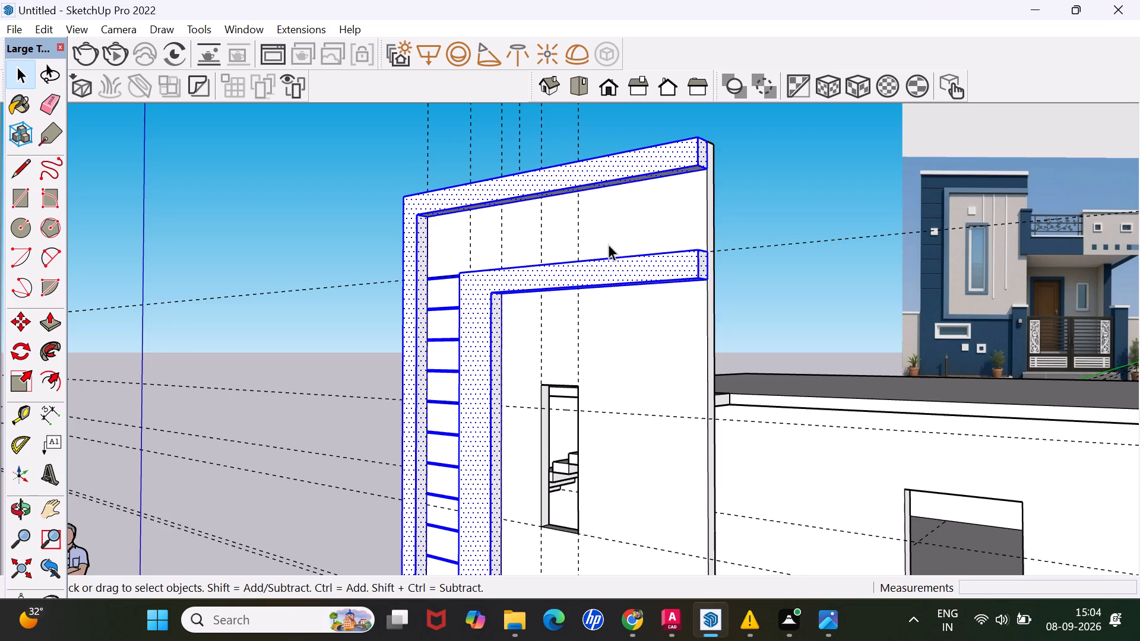
Remove the outer L-shaped band's front face and its outer and inner border edges from the selection.
{"action": "scroll", "coordinate": [608, 243], "scroll_direction": "down", "scroll_amount": 4}
{"action": "middle_click_drag", "start_coordinate": [422, 293], "coordinate": [596, 262]}
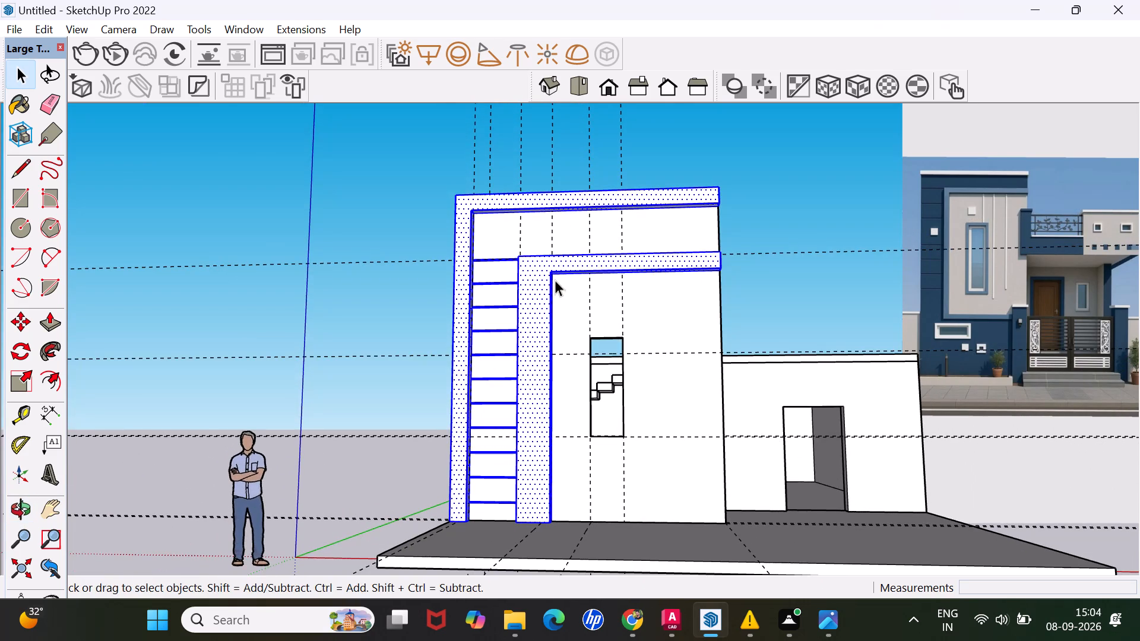
{"action": "scroll", "coordinate": [521, 269], "scroll_direction": "up", "scroll_amount": 4}
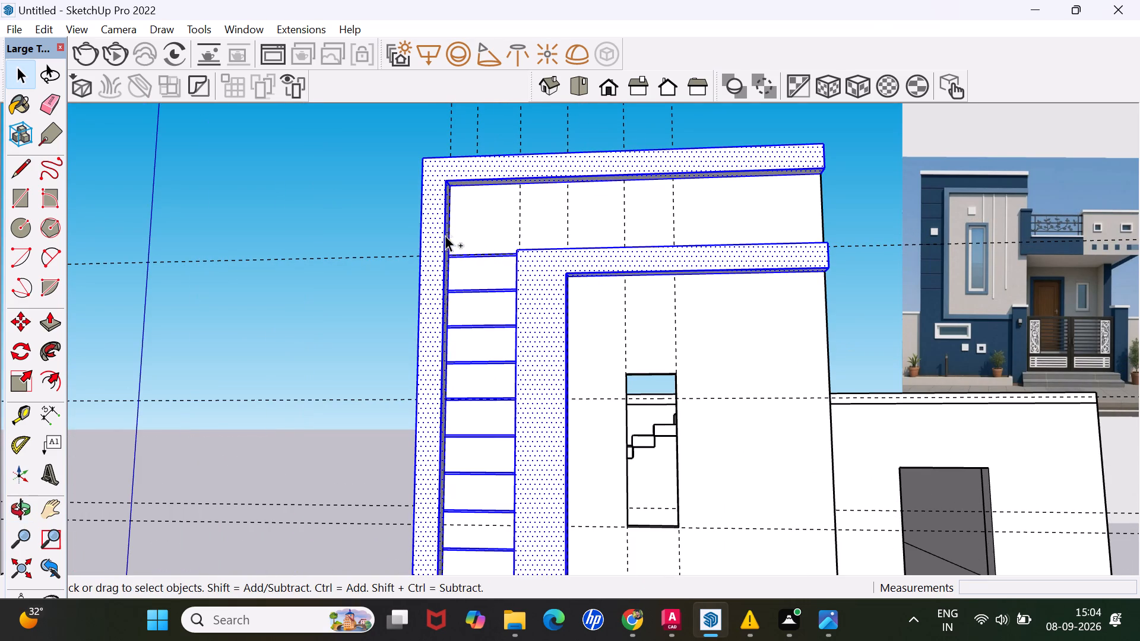
{"action": "left_click", "coordinate": [441, 236], "text": "shift"}
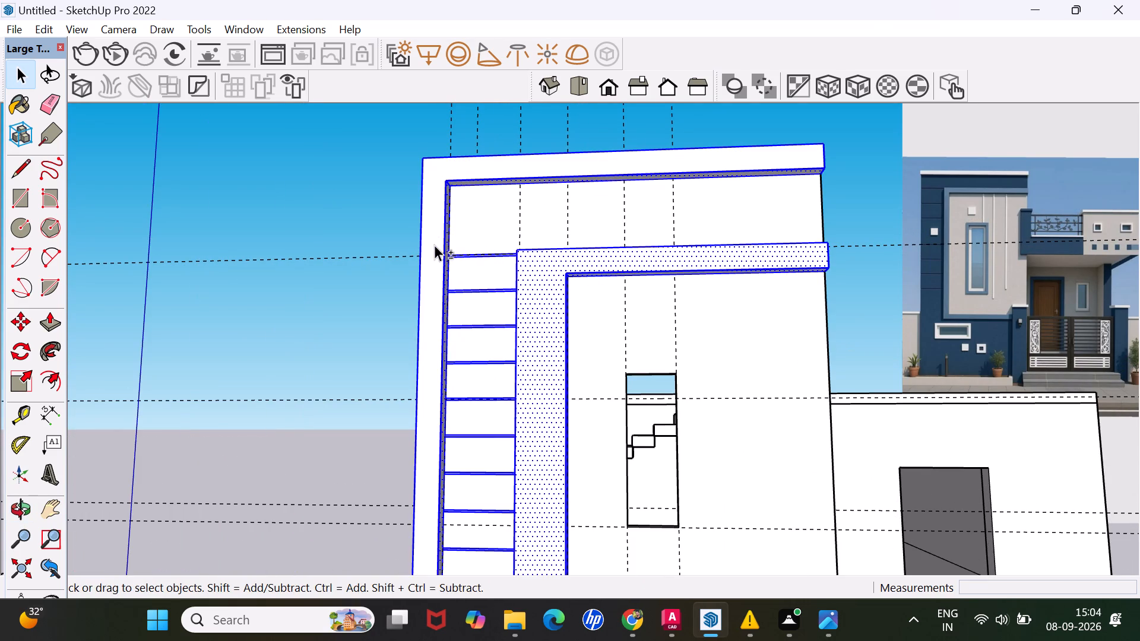
{"action": "left_click", "coordinate": [446, 245], "text": "shift"}
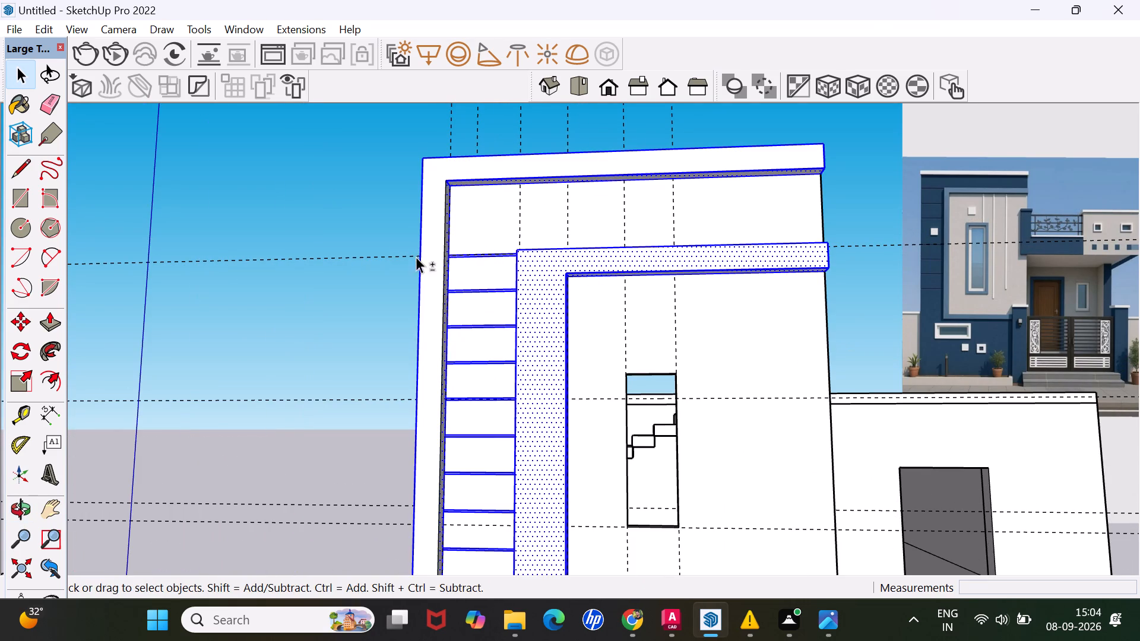
{"action": "left_click", "coordinate": [417, 261], "text": "shift"}
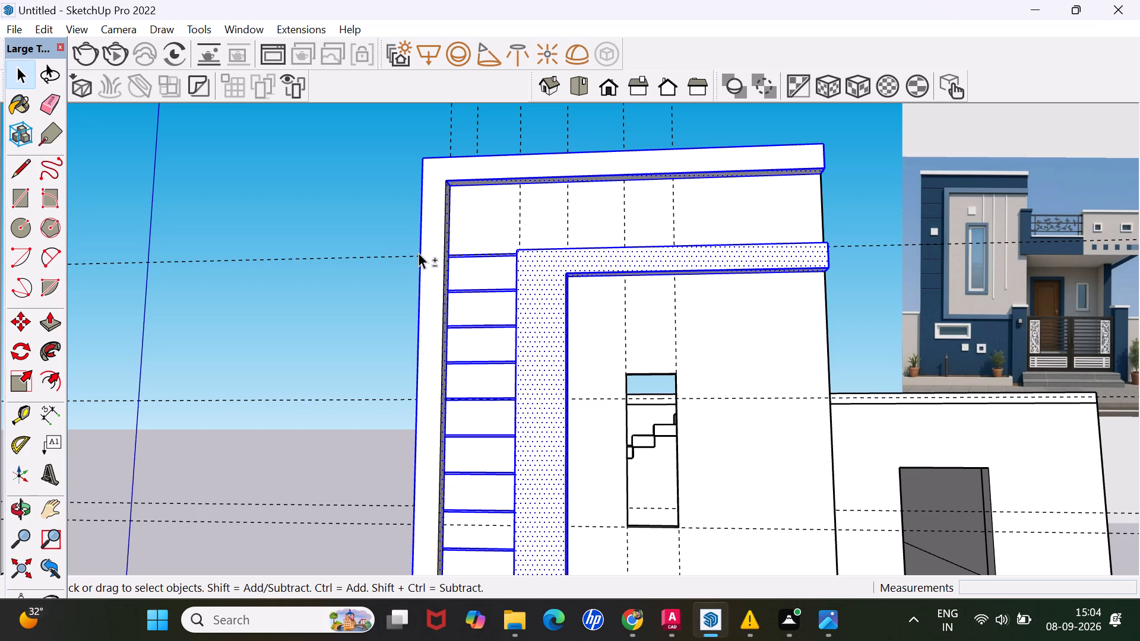
{"action": "left_click", "coordinate": [418, 252], "text": "shift"}
{"action": "left_click", "coordinate": [494, 178], "text": "shift"}
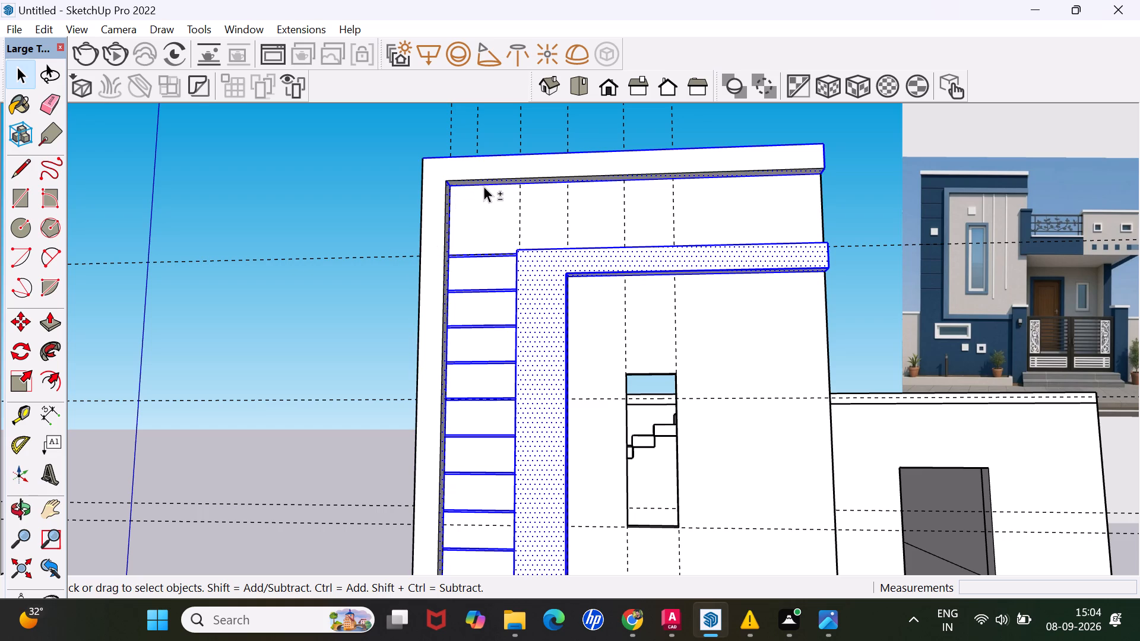
{"action": "left_click", "coordinate": [486, 186], "text": "shift"}
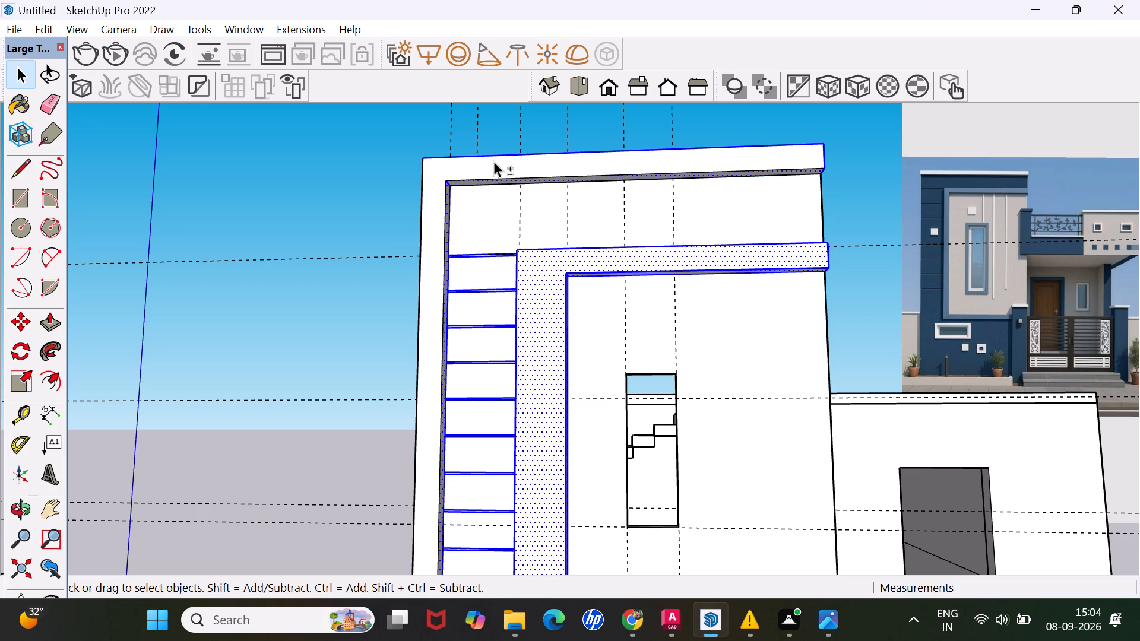
{"action": "left_click", "coordinate": [498, 156], "text": "shift"}
{"action": "left_click", "coordinate": [450, 188], "text": "shift"}
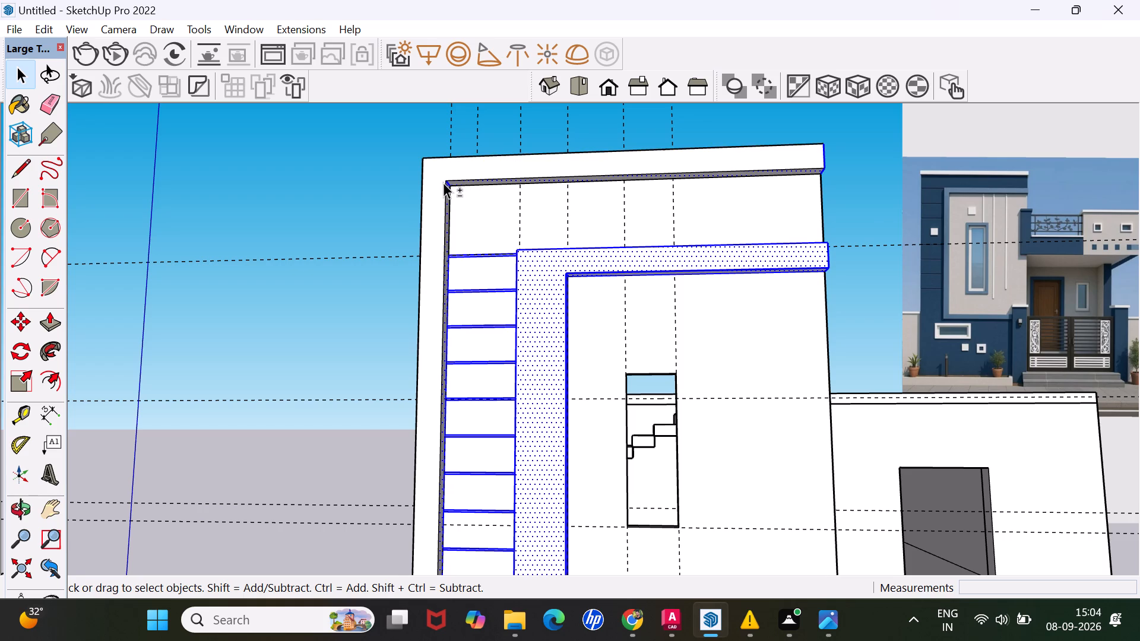
Remove the outer band's inner corner edge and its horizontal and vertical inner side faces from the selection.
{"action": "scroll", "coordinate": [443, 182], "scroll_direction": "up", "scroll_amount": 7, "text": "shift"}
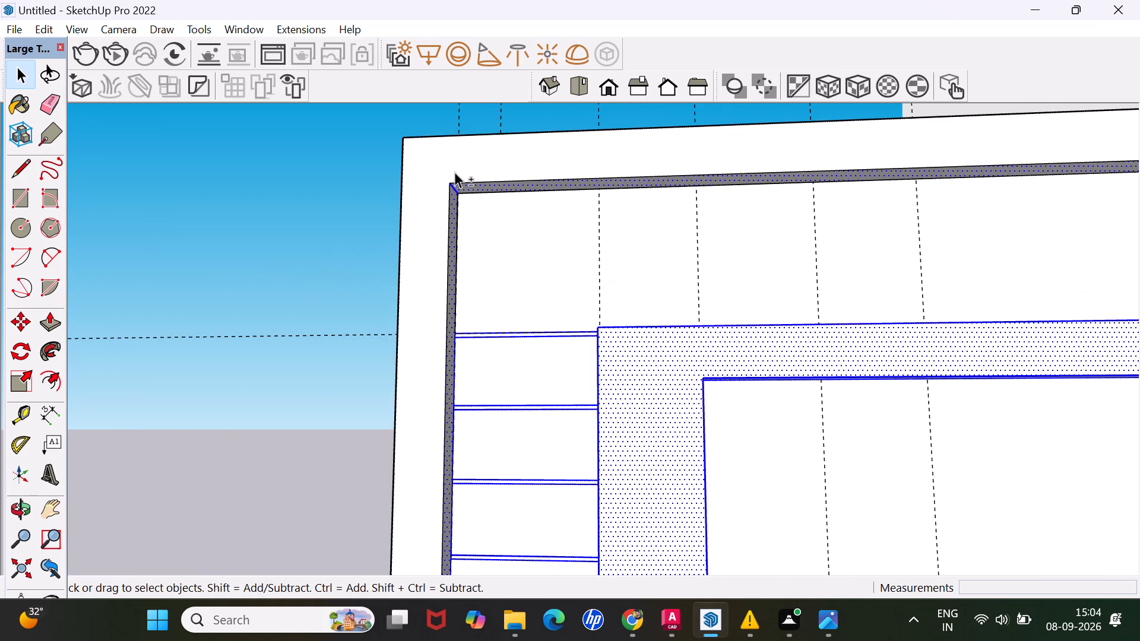
{"action": "left_click", "coordinate": [454, 188], "text": "shift"}
{"action": "scroll", "coordinate": [477, 182], "scroll_direction": "down", "scroll_amount": 4, "text": "shift"}
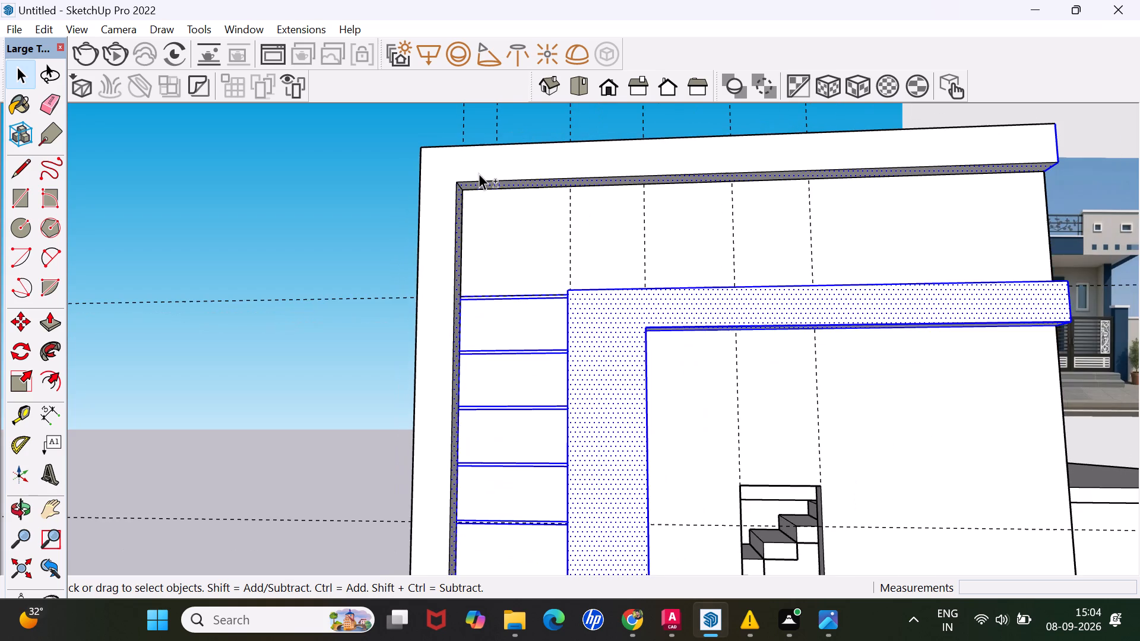
{"action": "scroll", "coordinate": [531, 176], "scroll_direction": "up", "scroll_amount": 5, "text": "shift"}
{"action": "left_click", "coordinate": [552, 185], "text": "shift"}
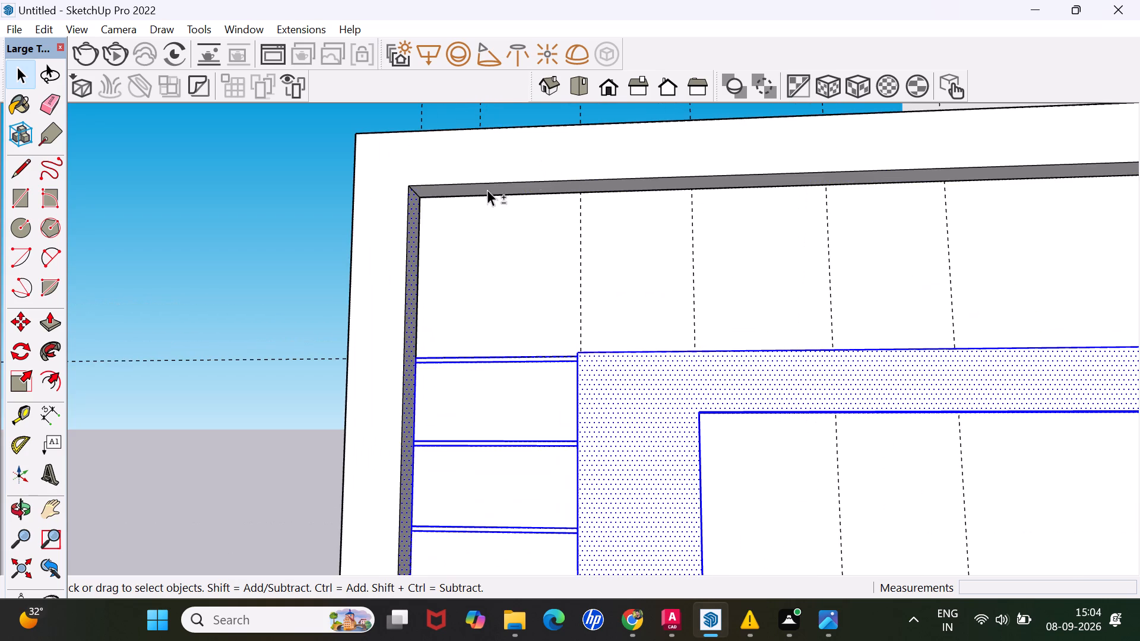
{"action": "left_click", "coordinate": [414, 225], "text": "shift"}
Remove the short edges at the foot of the outer L-shaped band from the selection.
{"action": "scroll", "coordinate": [434, 237], "scroll_direction": "down", "scroll_amount": 5, "text": "shift"}
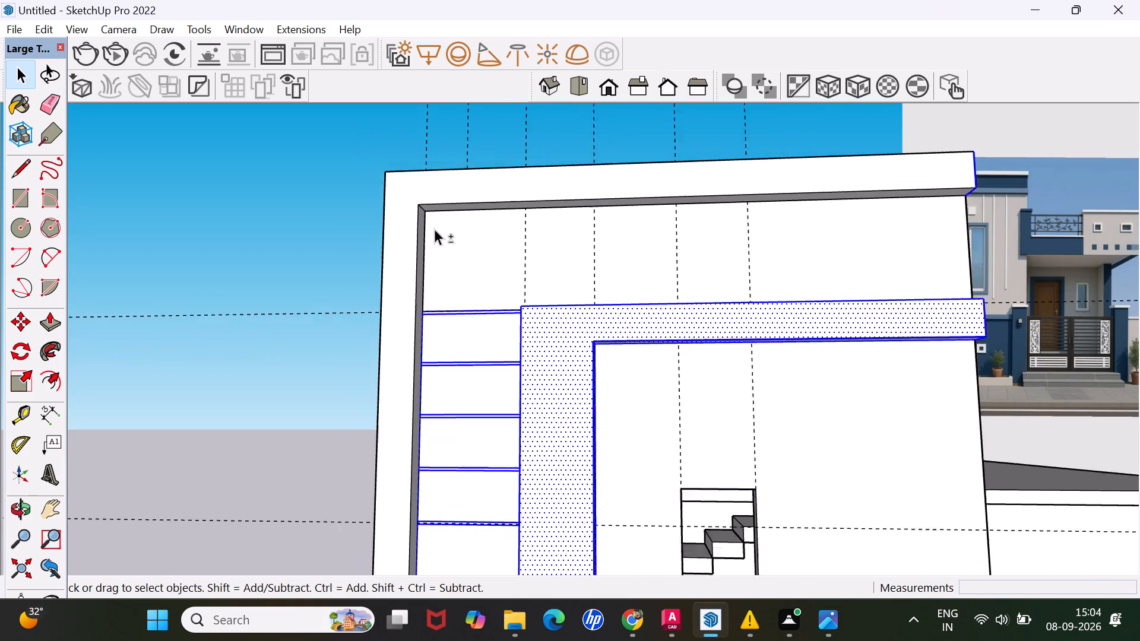
{"action": "scroll", "coordinate": [434, 229], "scroll_direction": "down", "scroll_amount": 13, "text": "shift"}
{"action": "scroll", "coordinate": [390, 411], "scroll_direction": "up", "scroll_amount": 6, "text": "shift"}
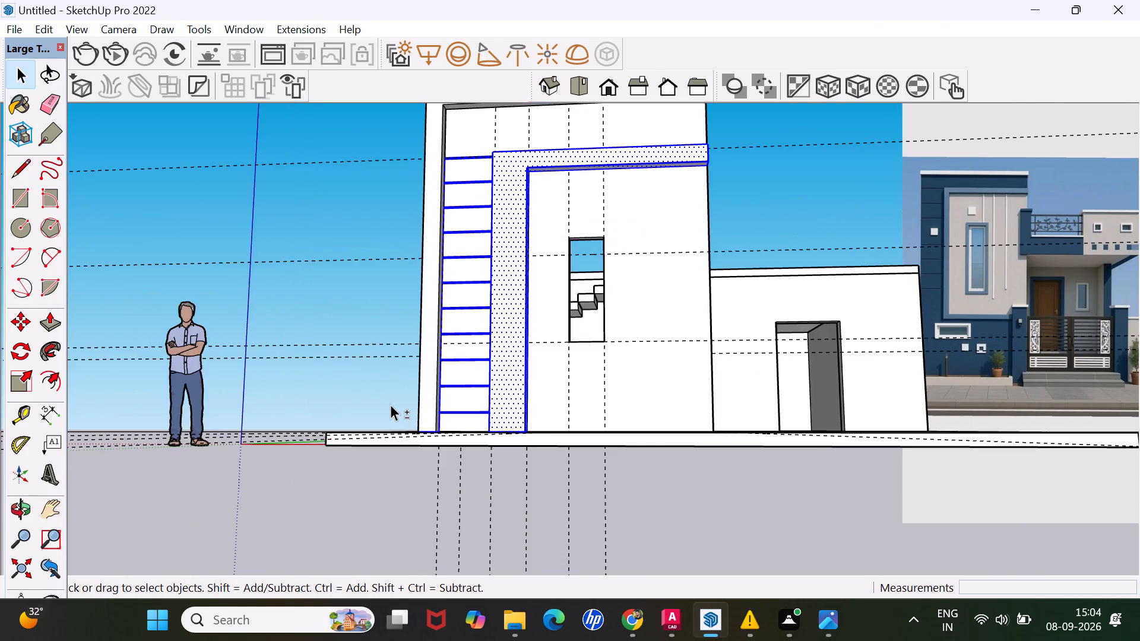
{"action": "middle_click_drag", "start_coordinate": [397, 406], "coordinate": [417, 499], "text": "shift"}
{"action": "scroll", "coordinate": [432, 501], "scroll_direction": "up", "scroll_amount": 5, "text": "shift"}
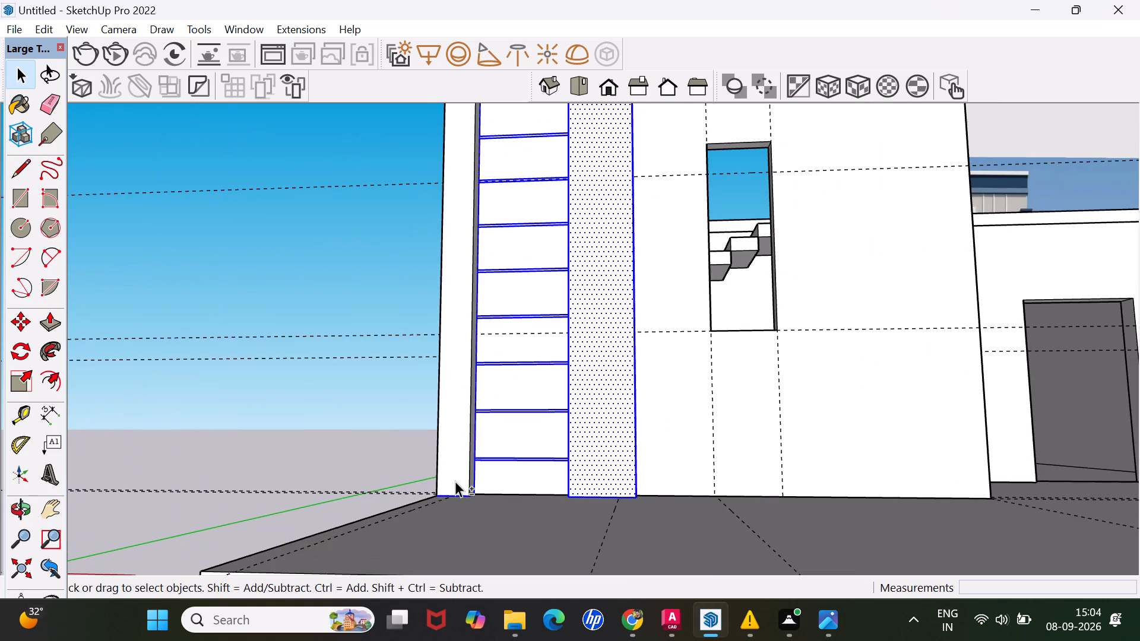
{"action": "scroll", "coordinate": [455, 481], "scroll_direction": "up", "scroll_amount": 4, "text": "shift"}
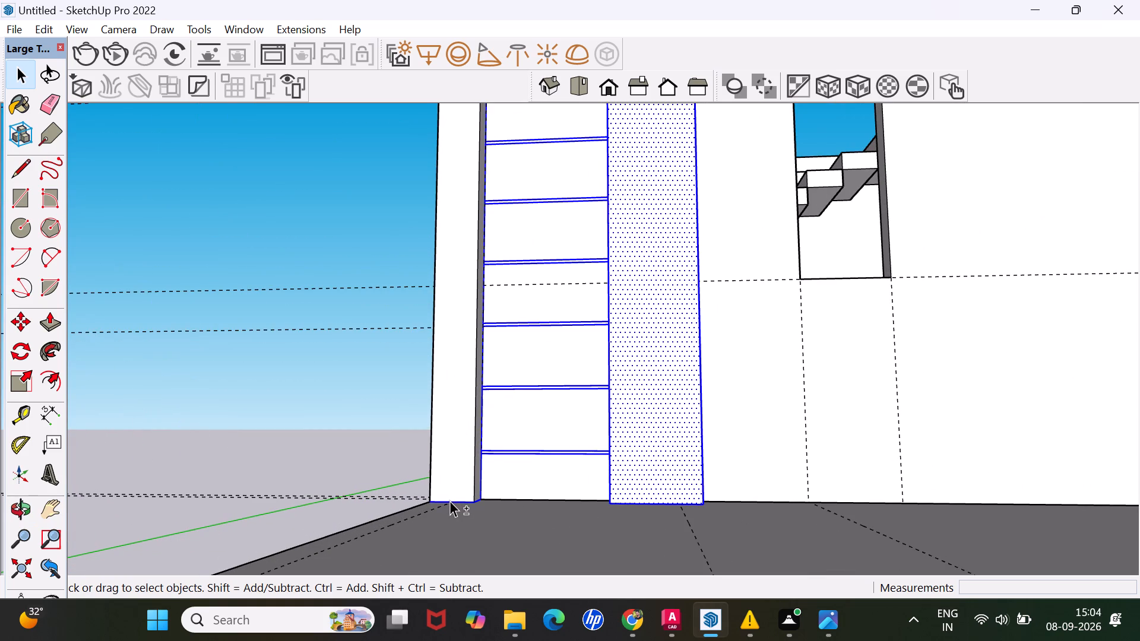
{"action": "left_click", "coordinate": [449, 500], "text": "shift"}
{"action": "left_click", "coordinate": [467, 491], "text": "shift"}
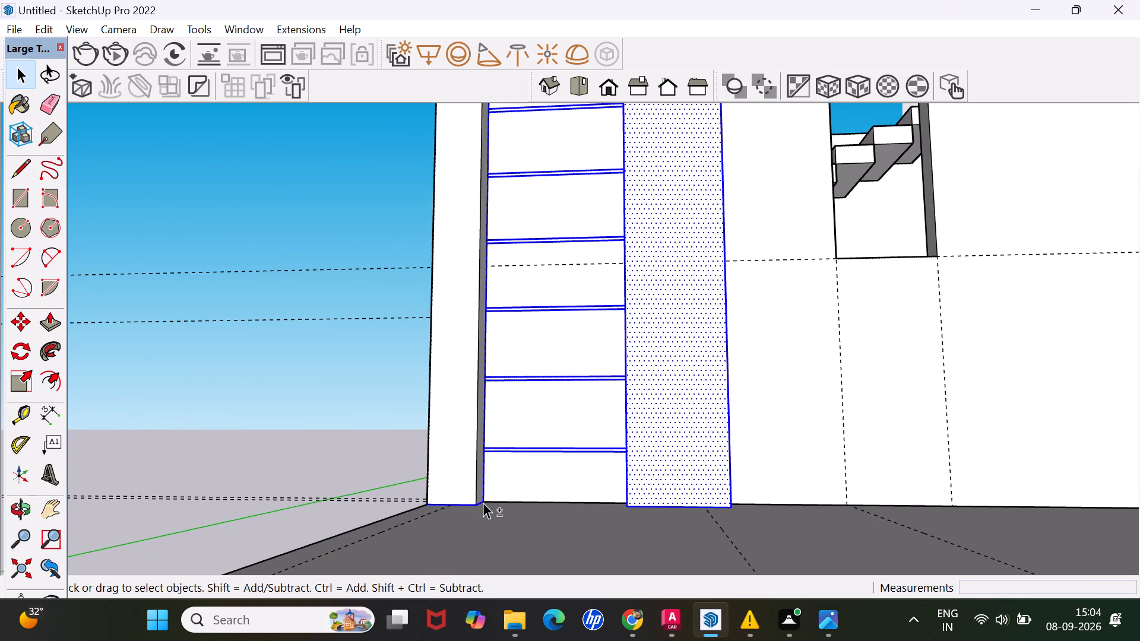
{"action": "left_click", "coordinate": [468, 503], "text": "shift"}
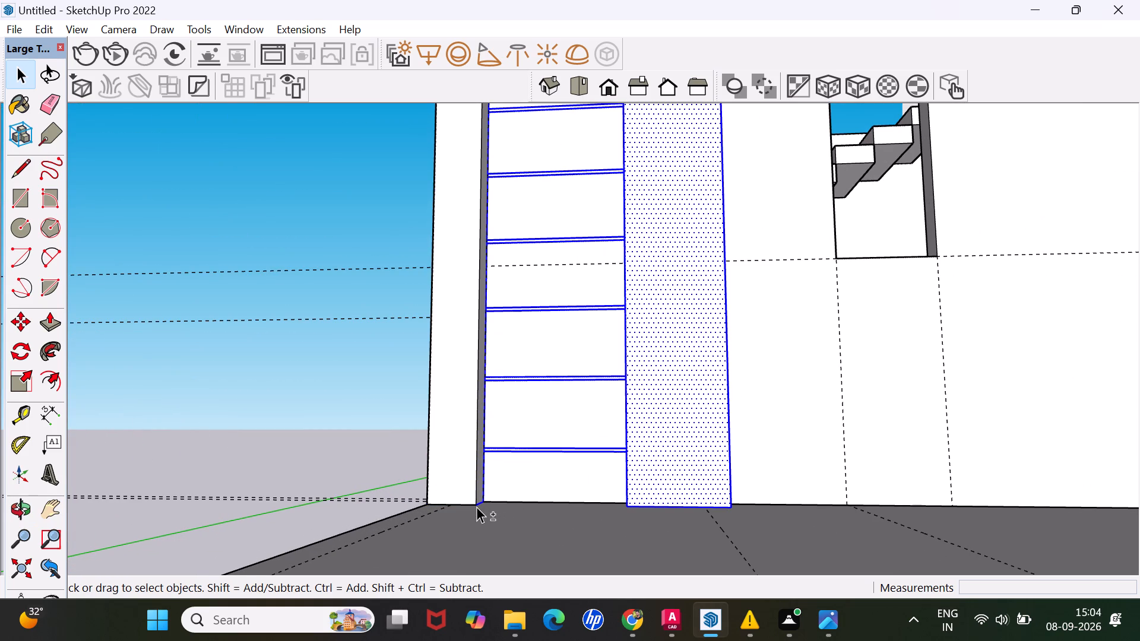
{"action": "left_click", "coordinate": [482, 506], "text": "shift"}
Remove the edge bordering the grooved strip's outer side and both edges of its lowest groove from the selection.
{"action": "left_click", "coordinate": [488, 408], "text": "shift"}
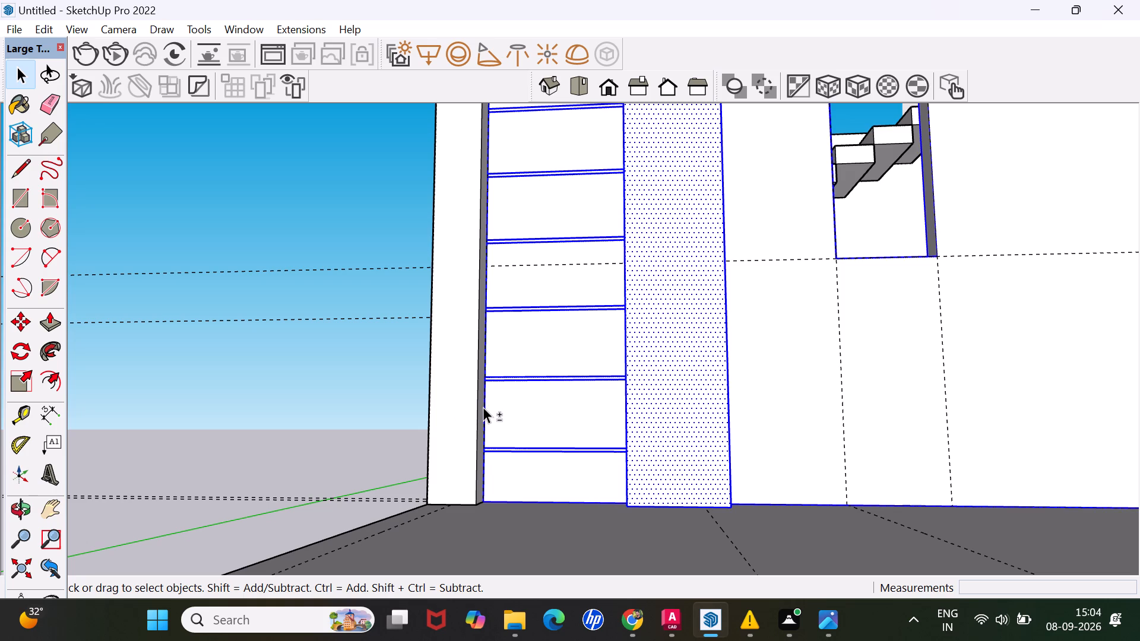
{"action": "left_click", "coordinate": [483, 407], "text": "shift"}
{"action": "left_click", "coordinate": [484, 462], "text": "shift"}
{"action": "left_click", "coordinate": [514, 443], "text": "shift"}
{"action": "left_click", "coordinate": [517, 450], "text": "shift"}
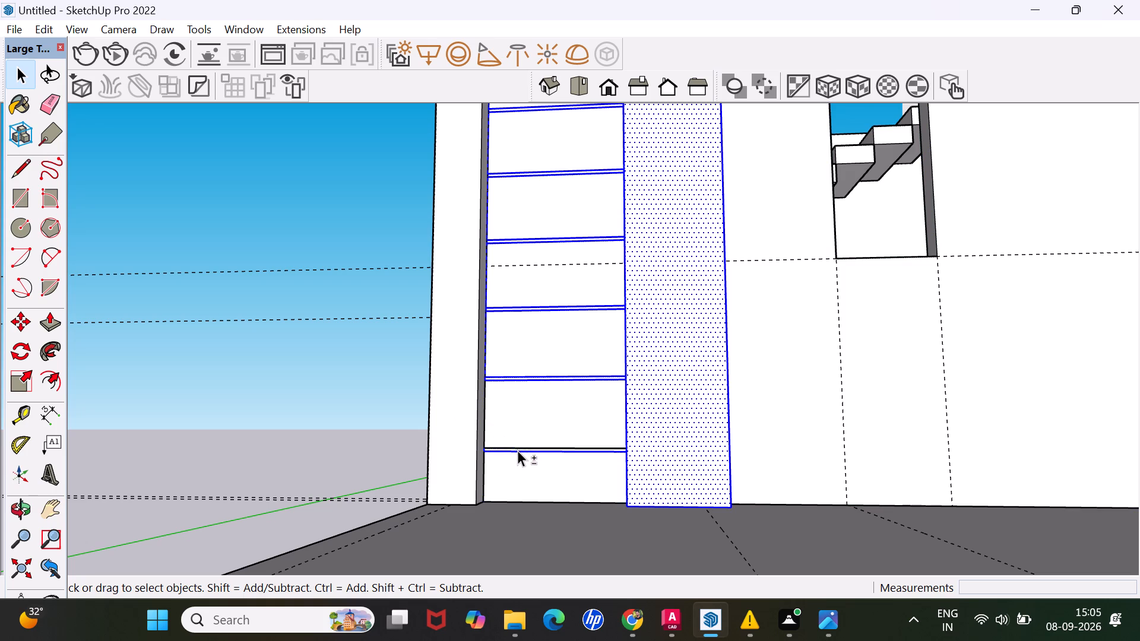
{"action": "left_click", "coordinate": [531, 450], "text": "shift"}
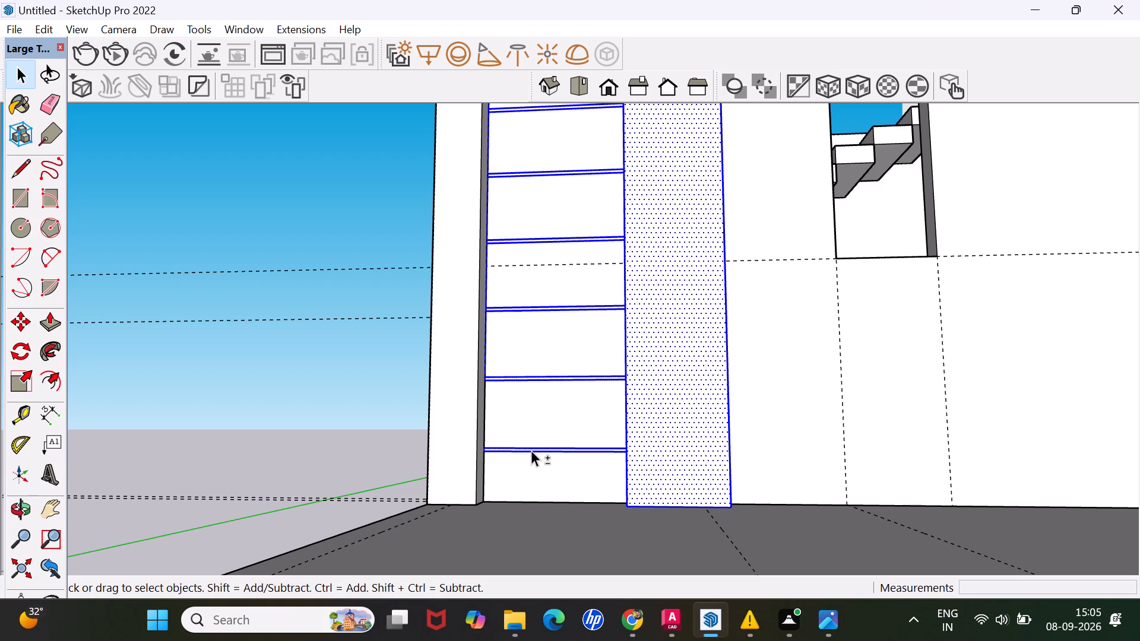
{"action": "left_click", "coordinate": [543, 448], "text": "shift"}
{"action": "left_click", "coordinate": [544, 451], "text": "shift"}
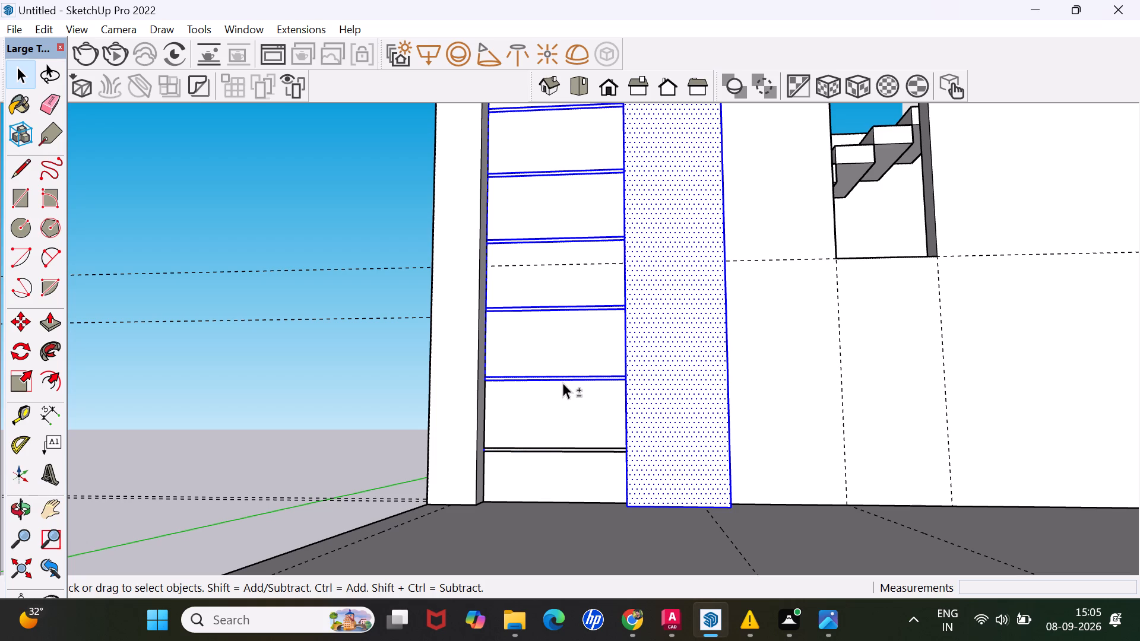
Clear the selection on the tall front wall.
{"action": "scroll", "coordinate": [569, 358], "scroll_direction": "down", "scroll_amount": 7}
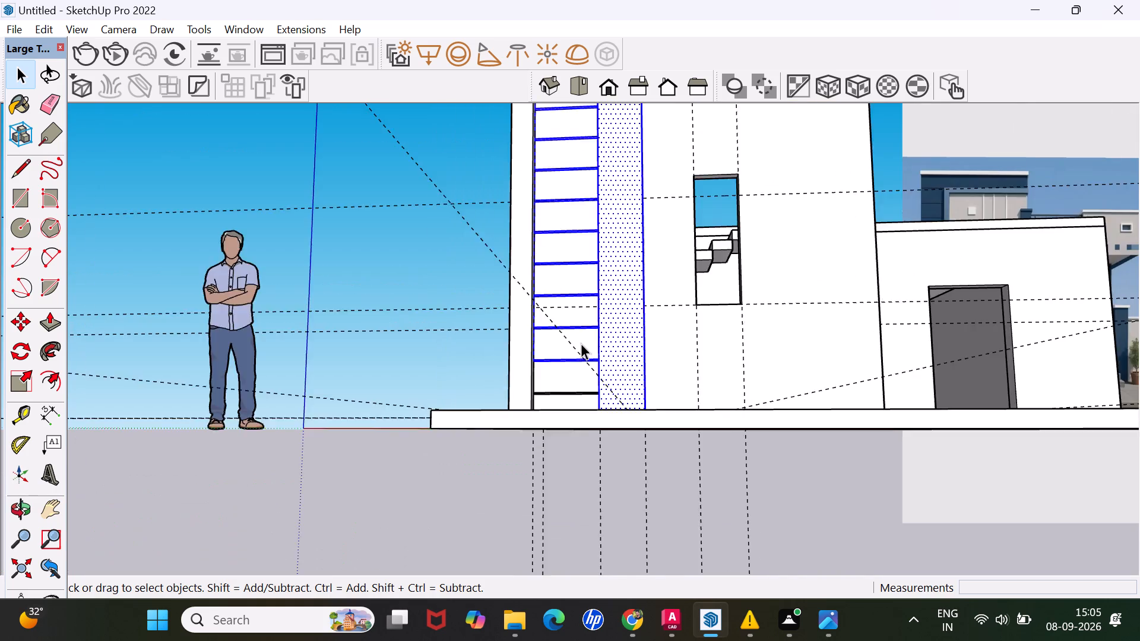
{"action": "scroll", "coordinate": [581, 343], "scroll_direction": "down", "scroll_amount": 11}
{"action": "middle_click_drag", "start_coordinate": [617, 285], "coordinate": [530, 401]}
{"action": "scroll", "coordinate": [604, 303], "scroll_direction": "down", "scroll_amount": 1}
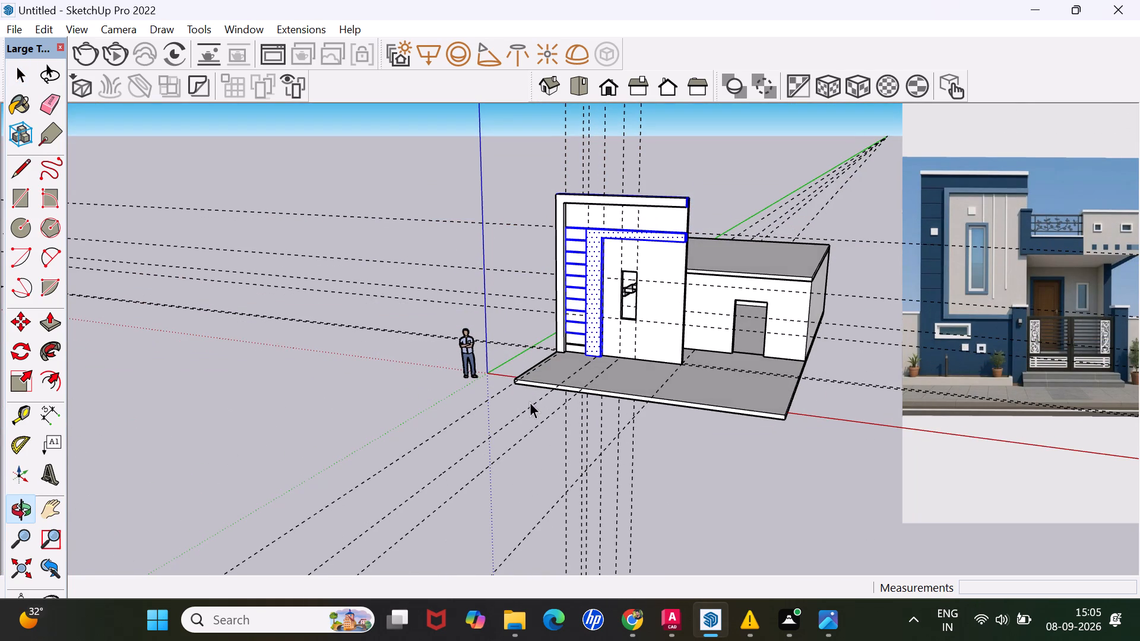
{"action": "key", "text": "space"}
{"action": "left_click", "coordinate": [435, 366]}
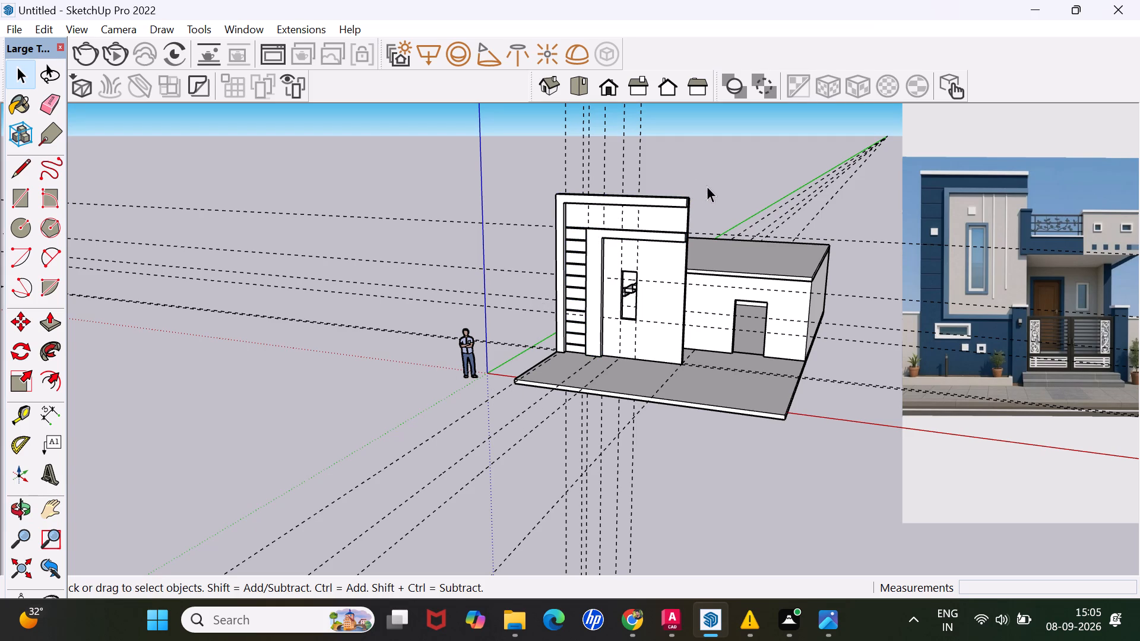
Measure the distance from the roof slab's front top edge to the side of the tall front wall.
{"action": "scroll", "coordinate": [657, 239], "scroll_direction": "up", "scroll_amount": 1}
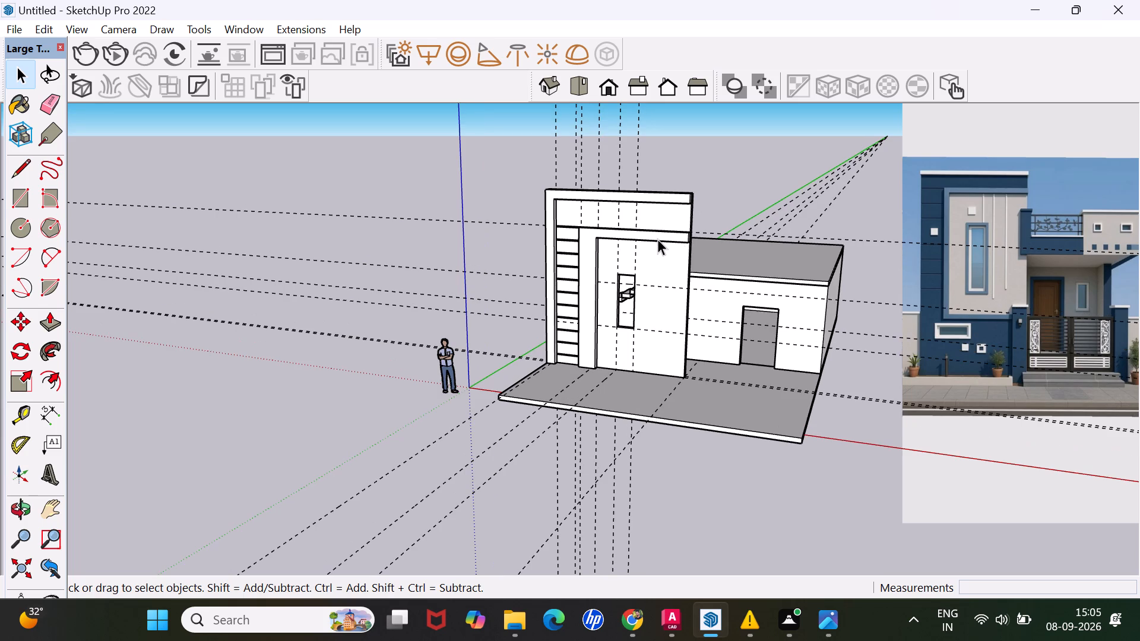
{"action": "scroll", "coordinate": [730, 280], "scroll_direction": "up", "scroll_amount": 2}
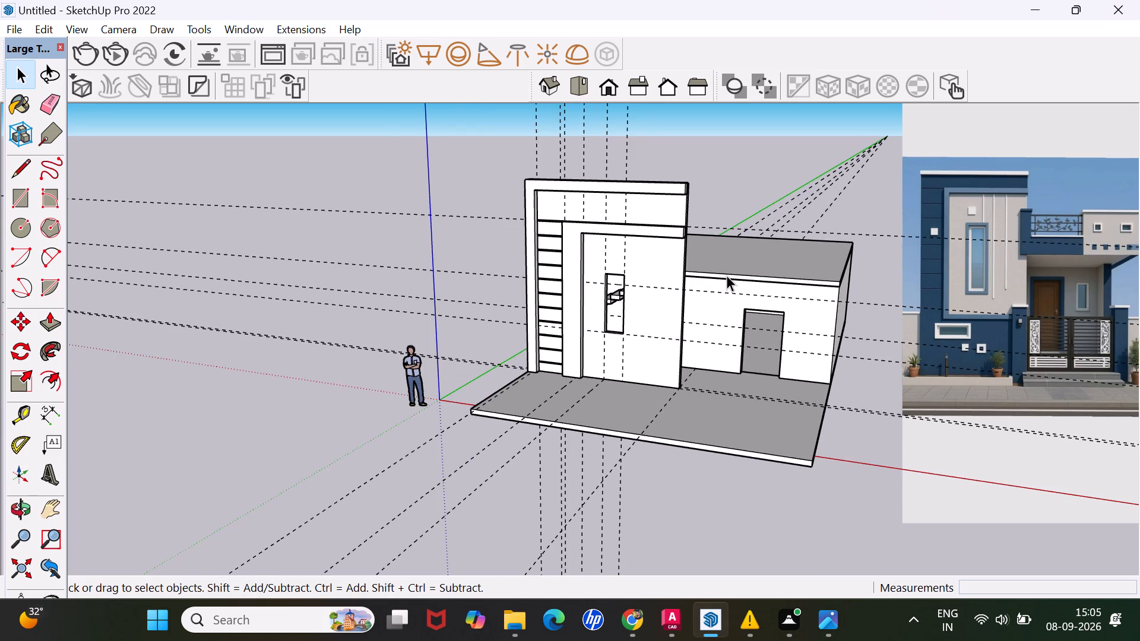
{"action": "middle_click_drag", "start_coordinate": [726, 275], "coordinate": [546, 320]}
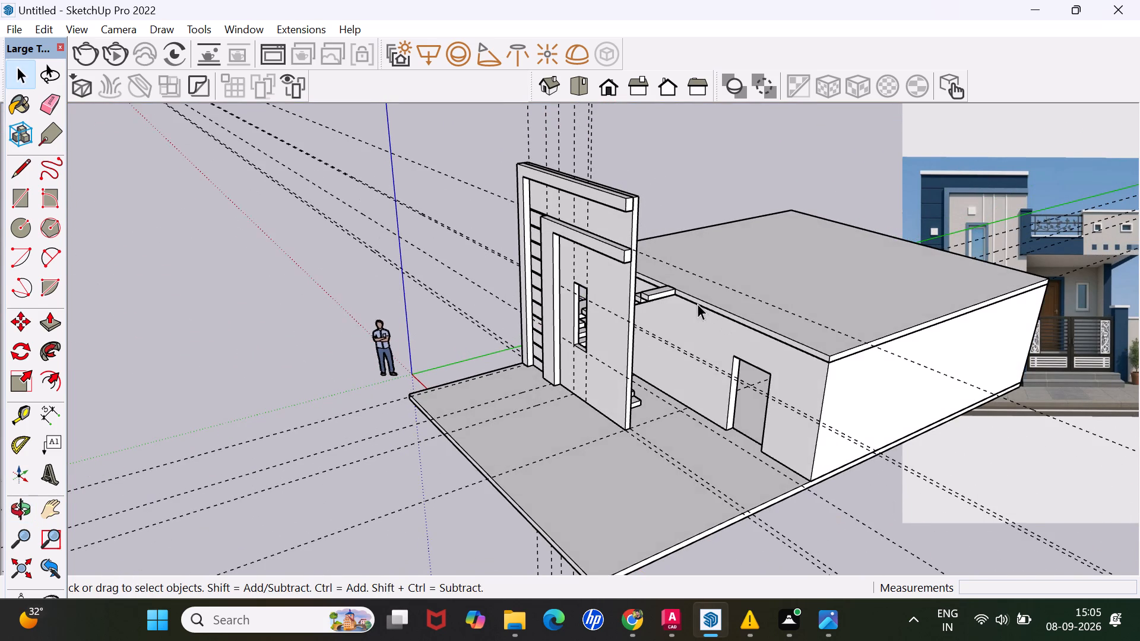
{"action": "scroll", "coordinate": [697, 303], "scroll_direction": "up", "scroll_amount": 7}
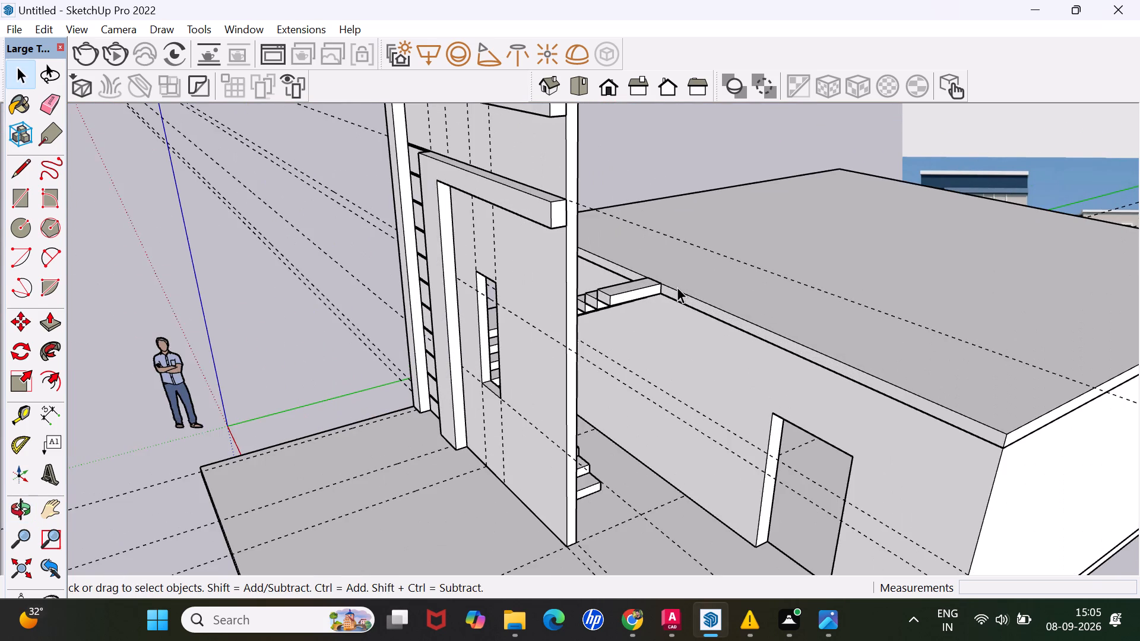
{"action": "scroll", "coordinate": [677, 287], "scroll_direction": "up", "scroll_amount": 4}
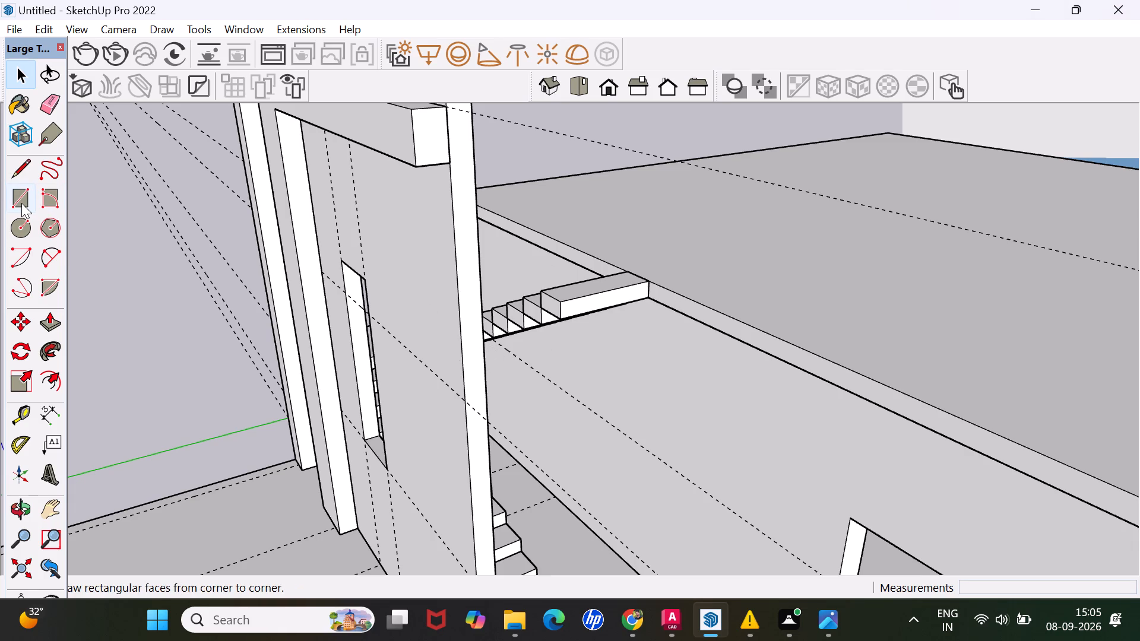
{"action": "left_click", "coordinate": [21, 414]}
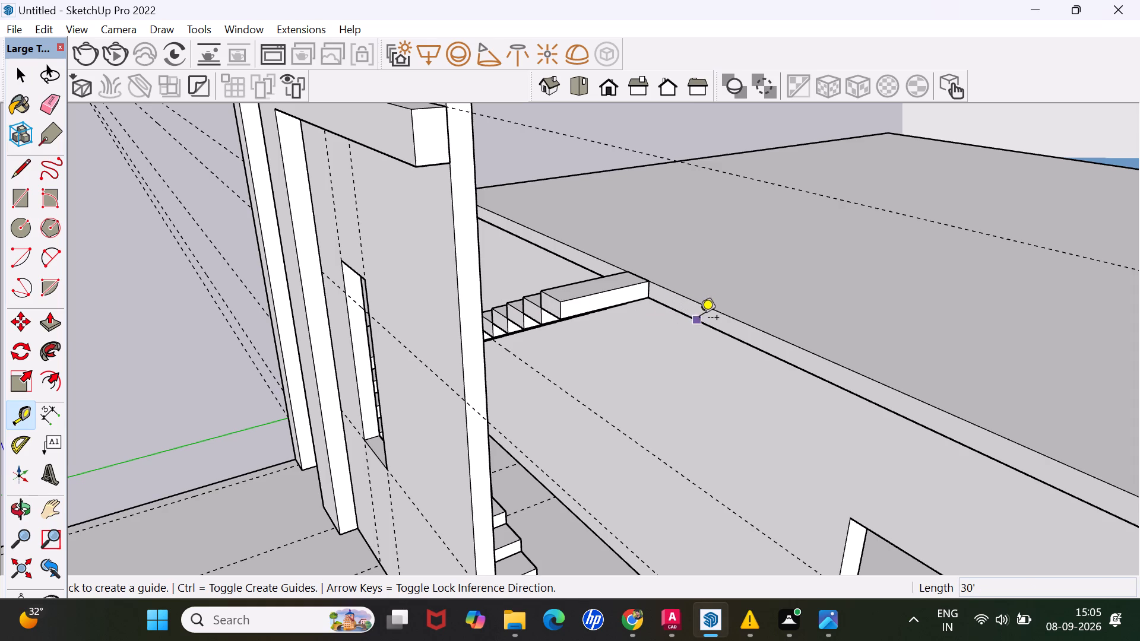
{"action": "left_click", "coordinate": [708, 307]}
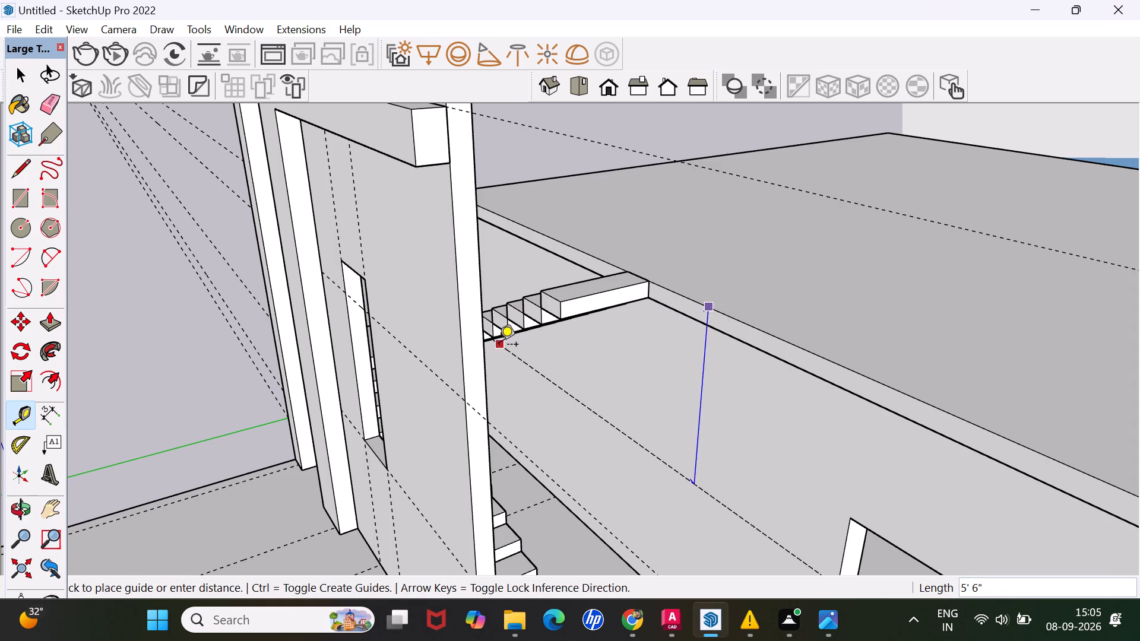
{"action": "scroll", "coordinate": [482, 345], "scroll_direction": "up", "scroll_amount": 2}
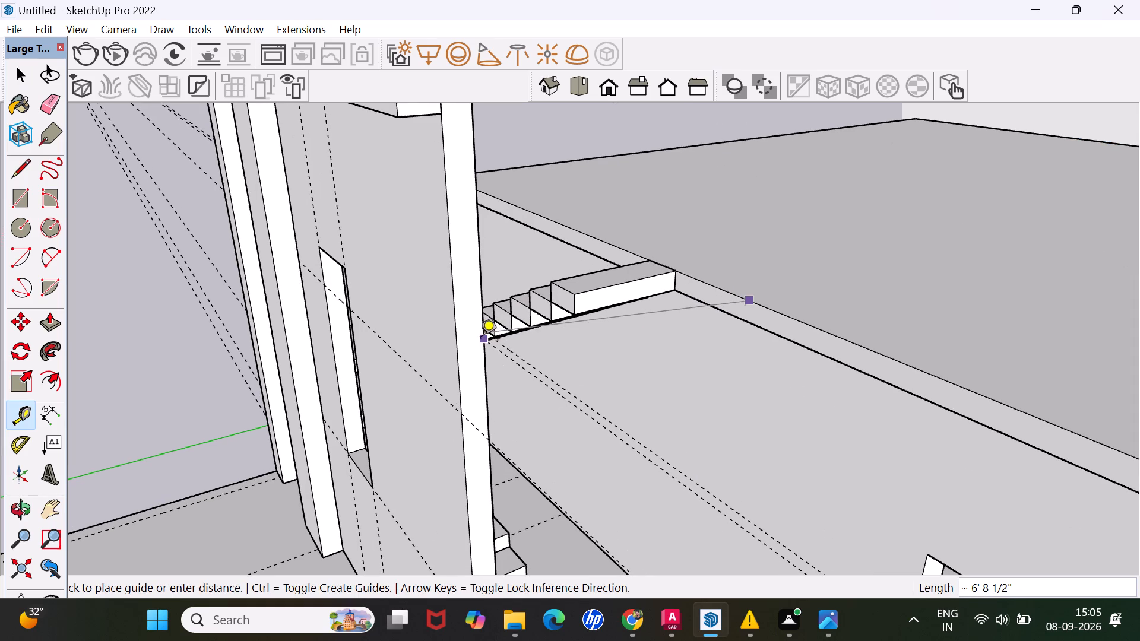
{"action": "scroll", "coordinate": [474, 317], "scroll_direction": "up", "scroll_amount": 2}
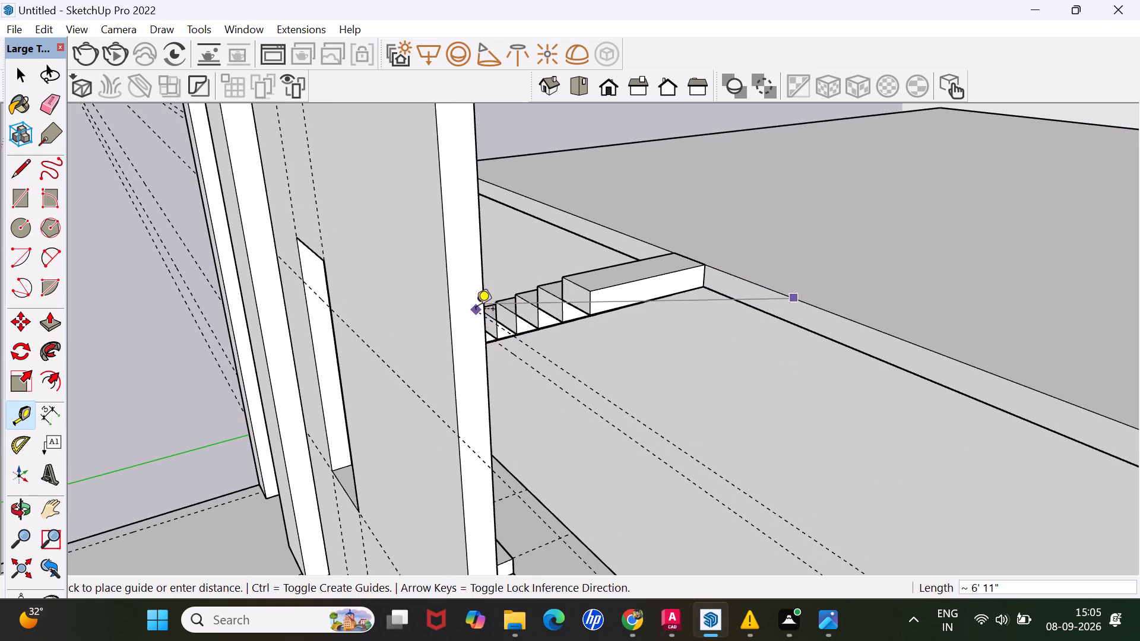
{"action": "scroll", "coordinate": [477, 306], "scroll_direction": "up", "scroll_amount": 3}
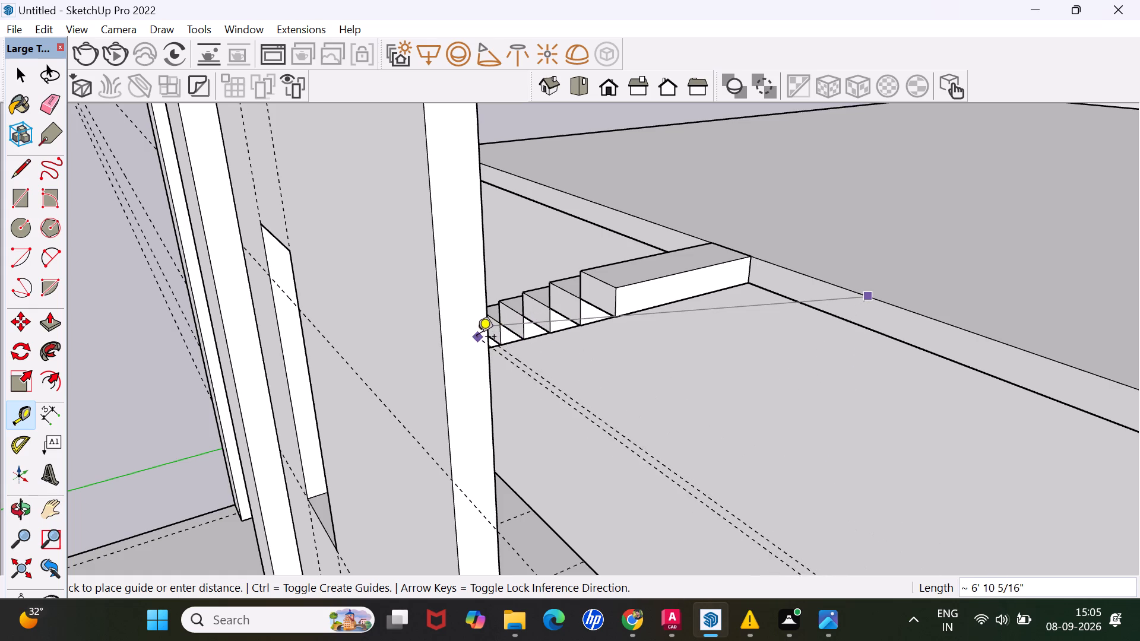
{"action": "scroll", "coordinate": [471, 319], "scroll_direction": "down", "scroll_amount": 10}
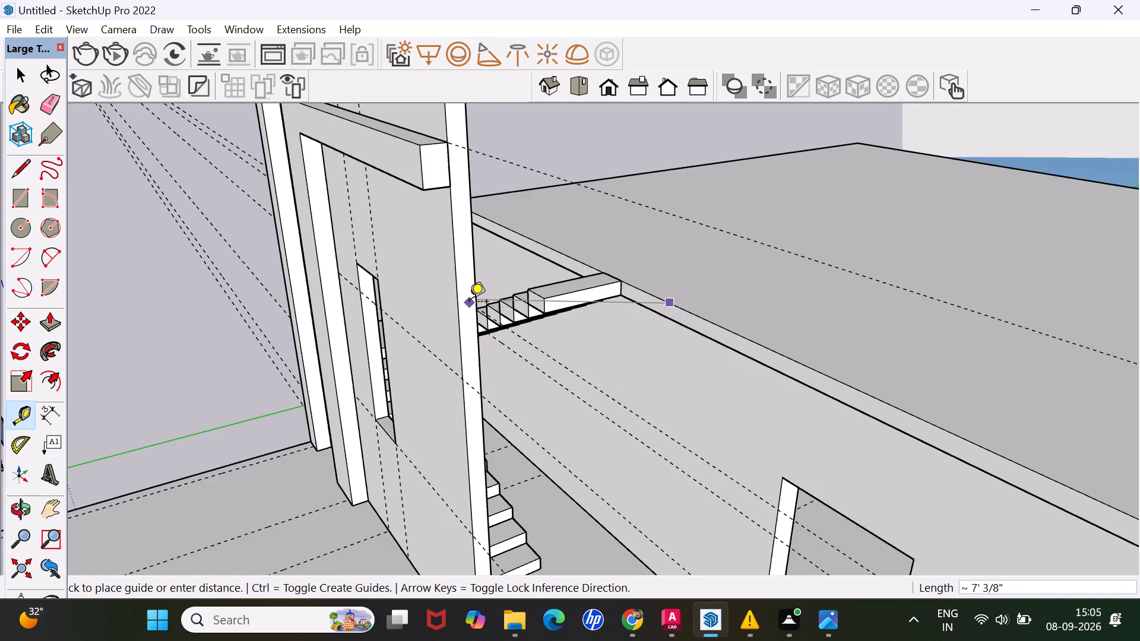
{"action": "scroll", "coordinate": [469, 303], "scroll_direction": "down", "scroll_amount": 5}
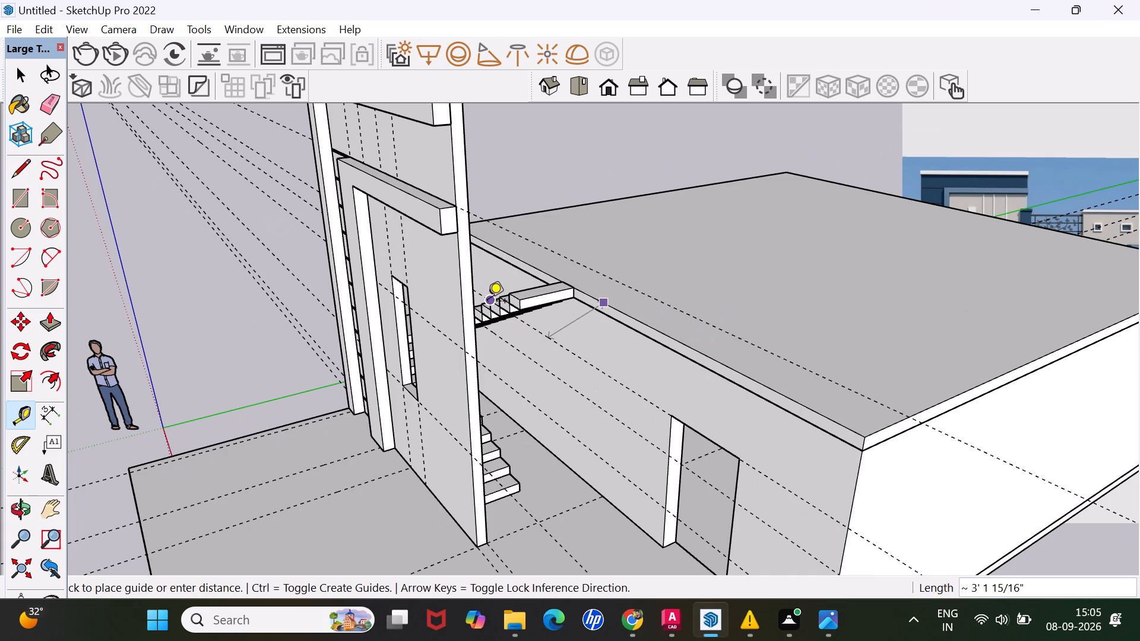
{"action": "middle_click_drag", "start_coordinate": [487, 302], "coordinate": [516, 307]}
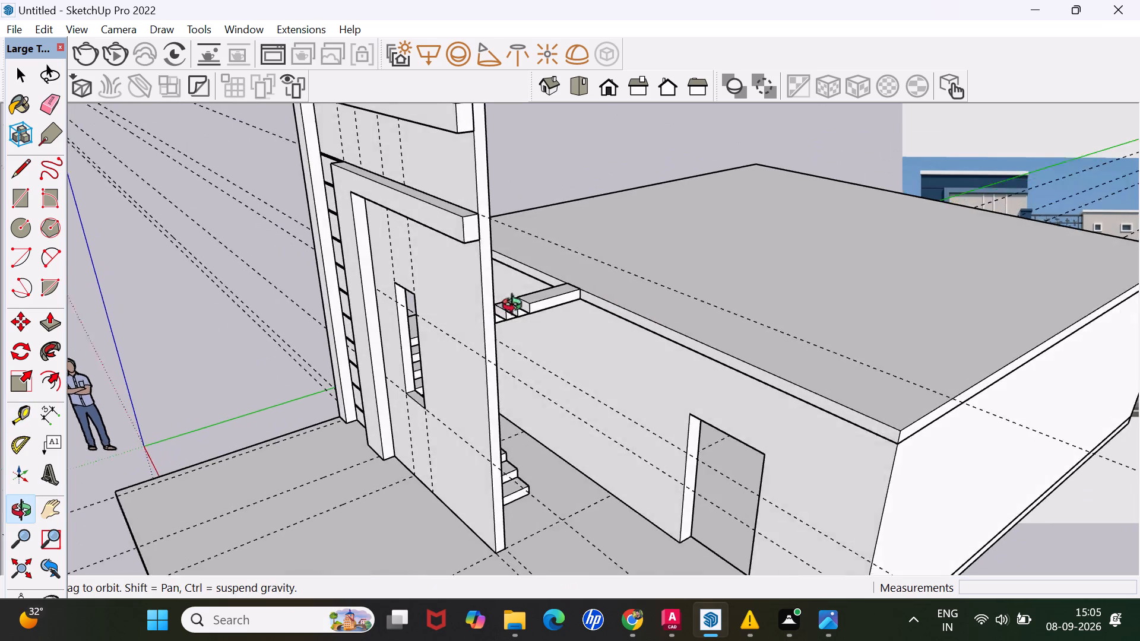
{"action": "middle_click_drag", "start_coordinate": [516, 307], "coordinate": [726, 288]}
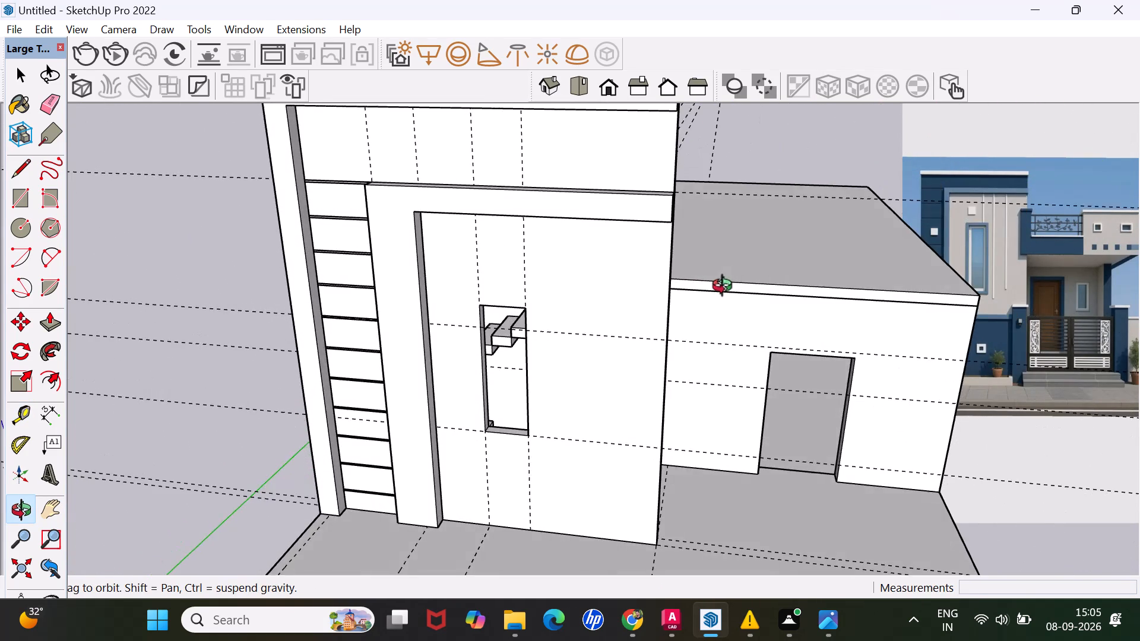
{"action": "middle_click_drag", "start_coordinate": [726, 288], "coordinate": [696, 252]}
{"action": "middle_click", "coordinate": [696, 252]}
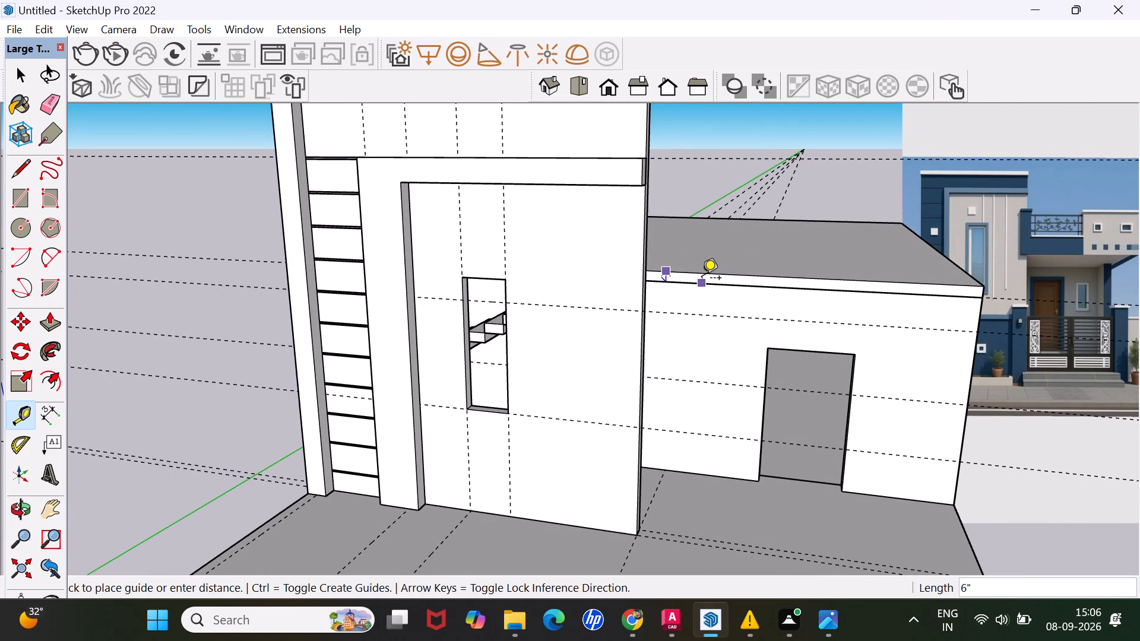
{"action": "key", "text": "space"}
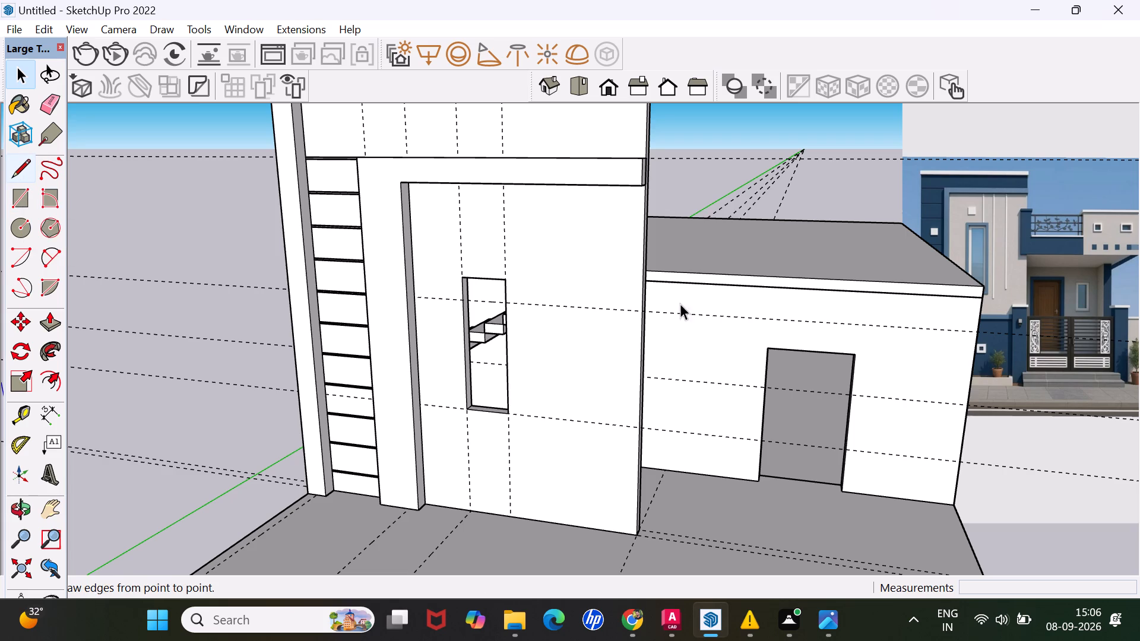
Open the roof slab for editing and draw a 6" vertical line across its front face beside the tall wall.
{"action": "double_click", "coordinate": [728, 275]}
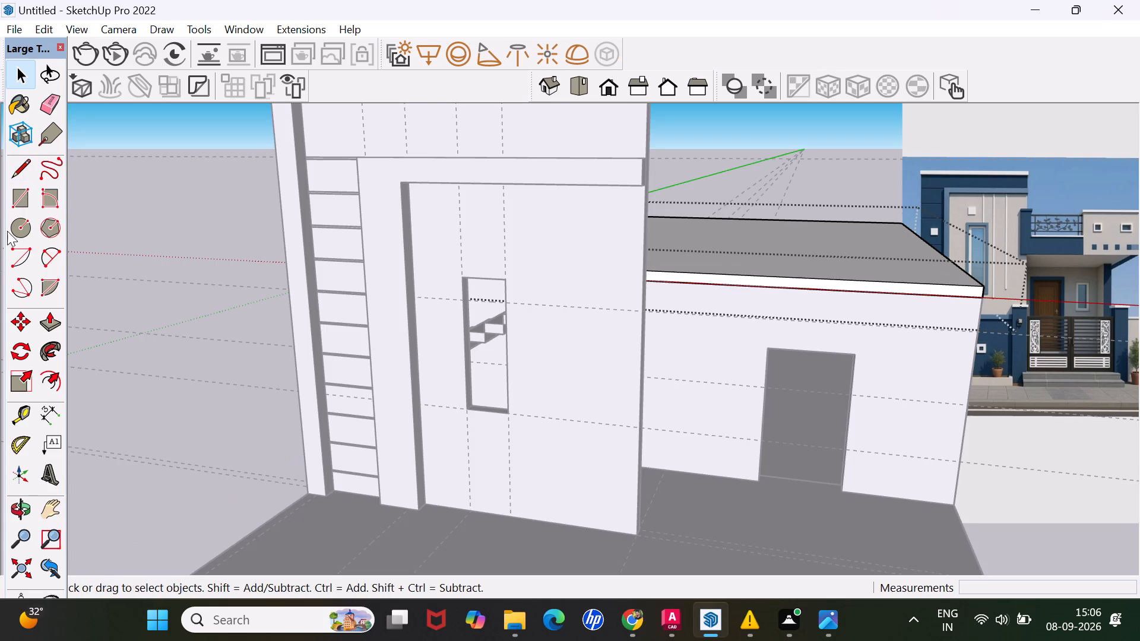
{"action": "left_click", "coordinate": [21, 166]}
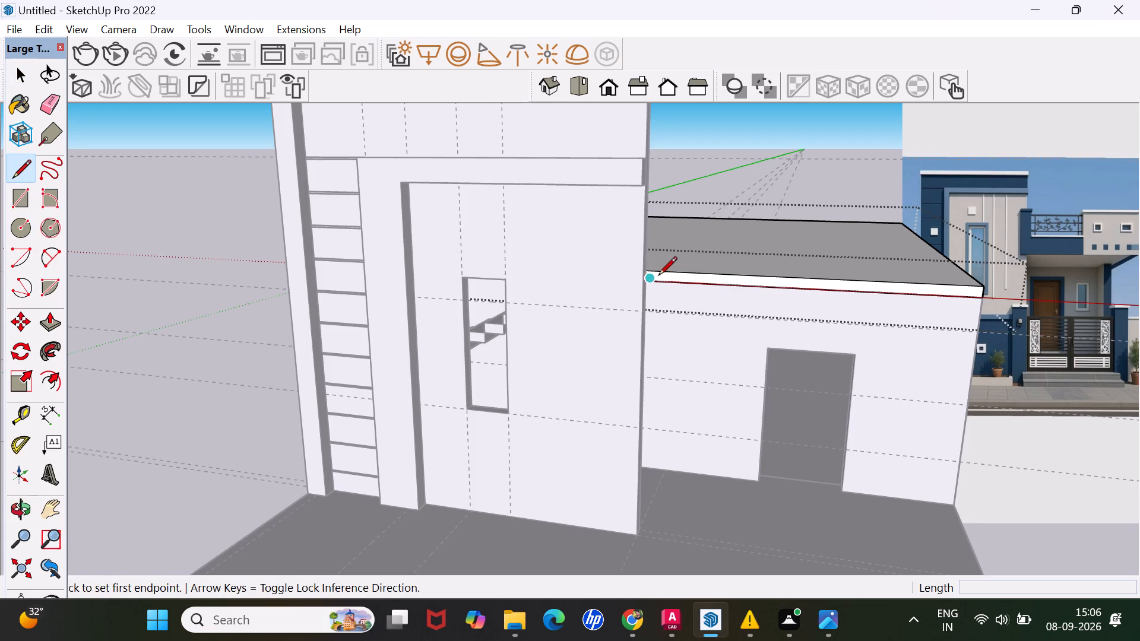
{"action": "left_click", "coordinate": [669, 272]}
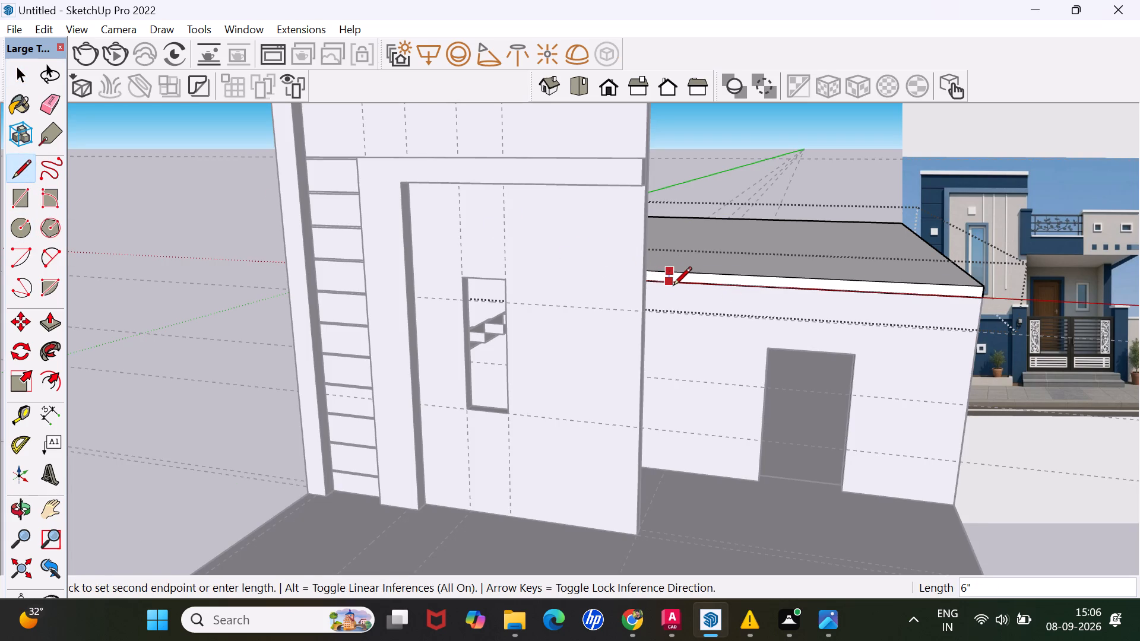
{"action": "left_click", "coordinate": [672, 286]}
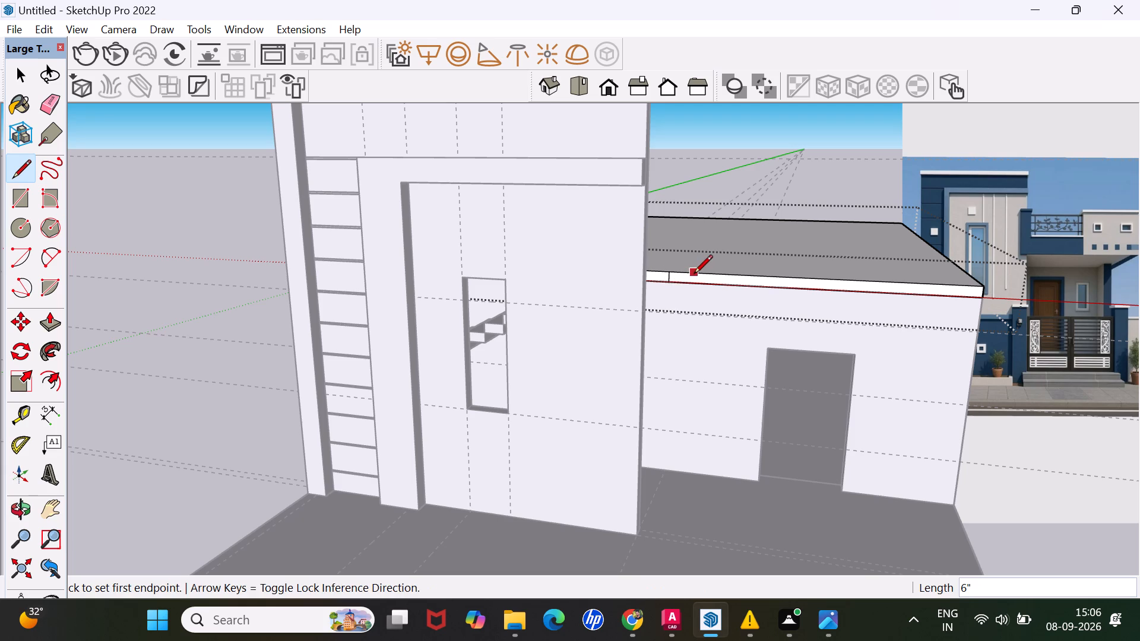
Push/pull the slab's front face on the door side of the dividing line forward 7' 1 15/16" to the tall wall's front face.
{"action": "key", "text": "p"}
{"action": "left_click", "coordinate": [724, 275]}
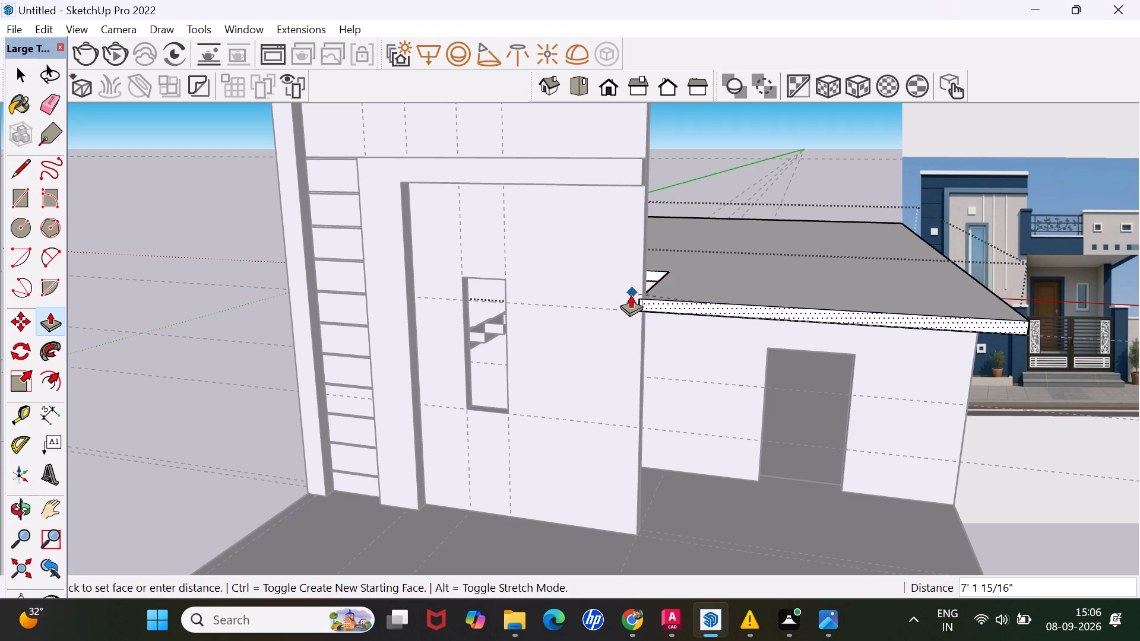
{"action": "scroll", "coordinate": [612, 299], "scroll_direction": "down", "scroll_amount": 1}
{"action": "scroll", "coordinate": [612, 299], "scroll_direction": "up", "scroll_amount": 1}
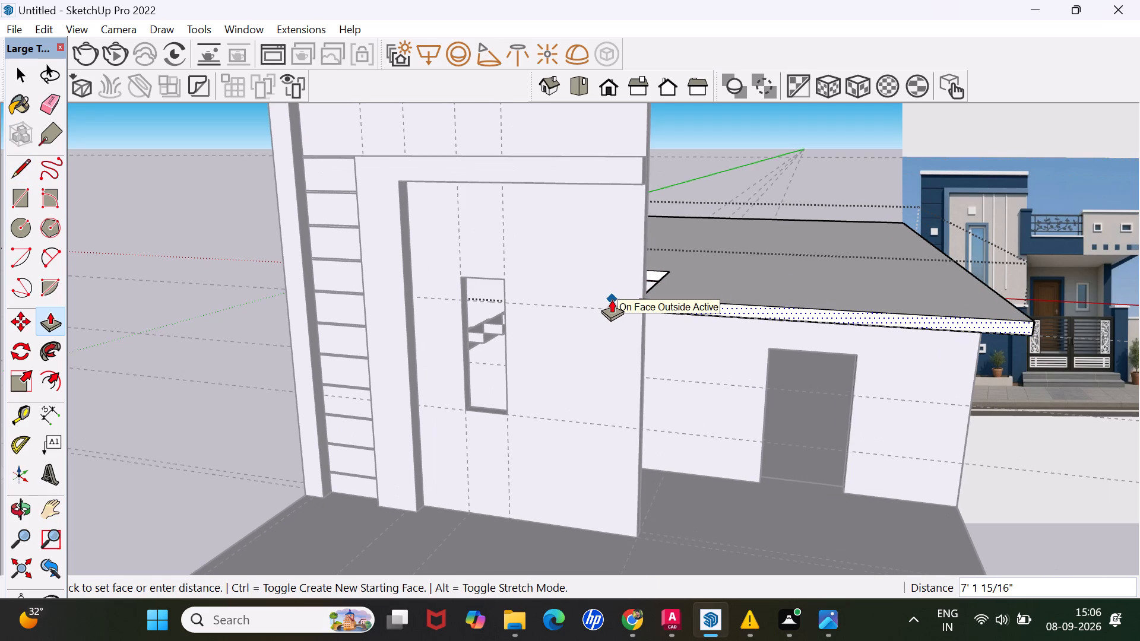
{"action": "scroll", "coordinate": [607, 296], "scroll_direction": "up", "scroll_amount": 6}
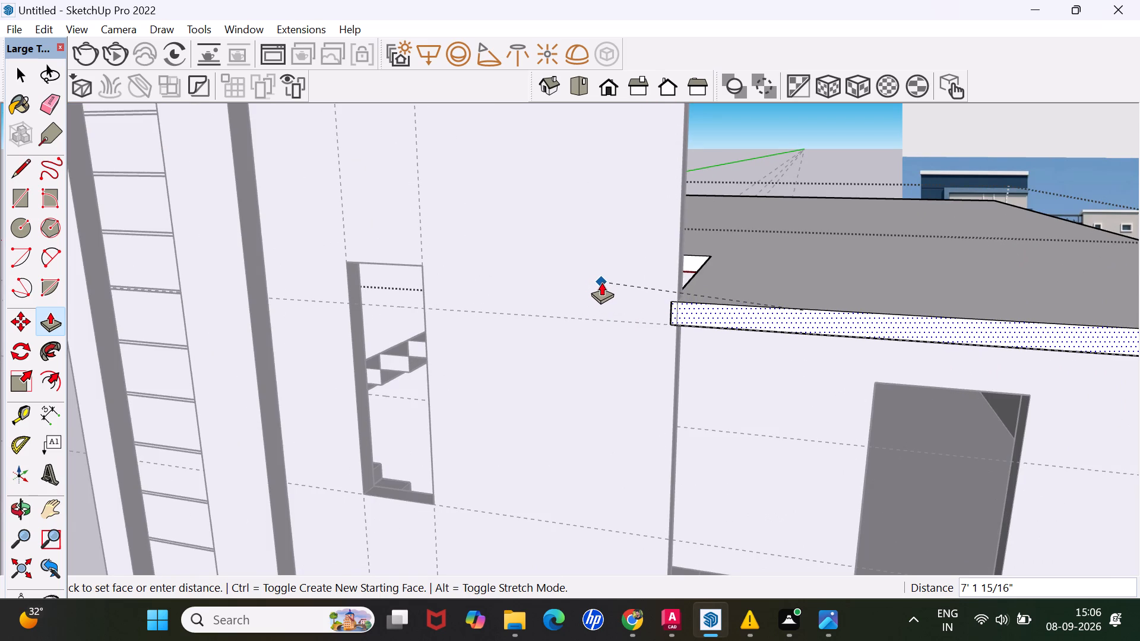
{"action": "left_click", "coordinate": [601, 282]}
Push/pull the roof slab's edge face at the head of the stairwell back about 1 9/16", away from the stairs.
{"action": "middle_click_drag", "start_coordinate": [696, 246], "coordinate": [683, 259]}
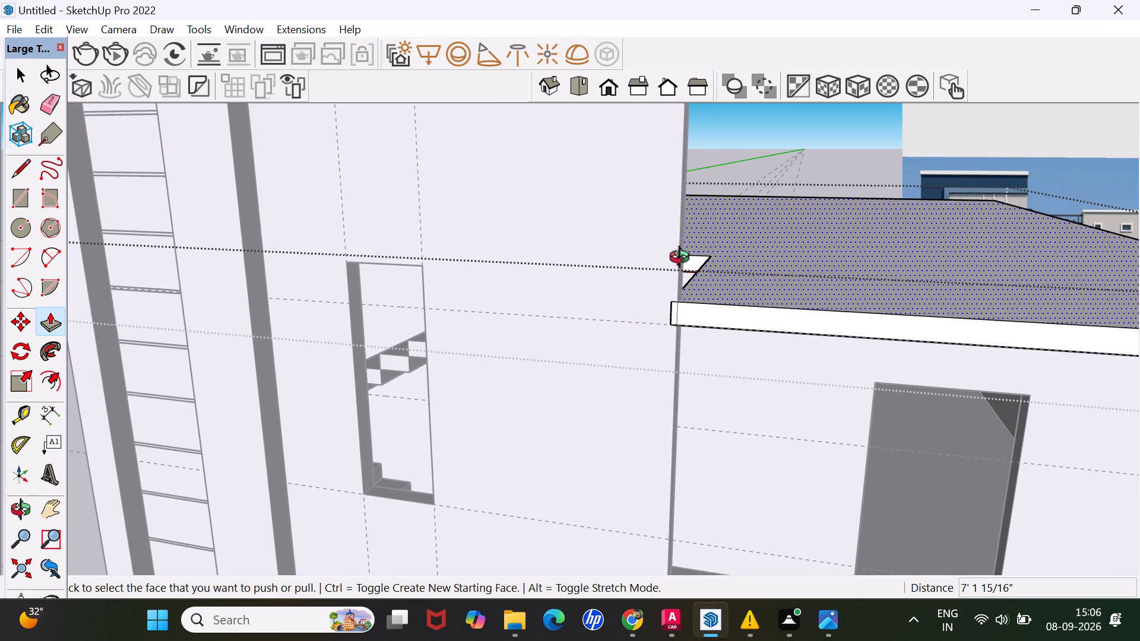
{"action": "middle_click_drag", "start_coordinate": [683, 259], "coordinate": [860, 218]}
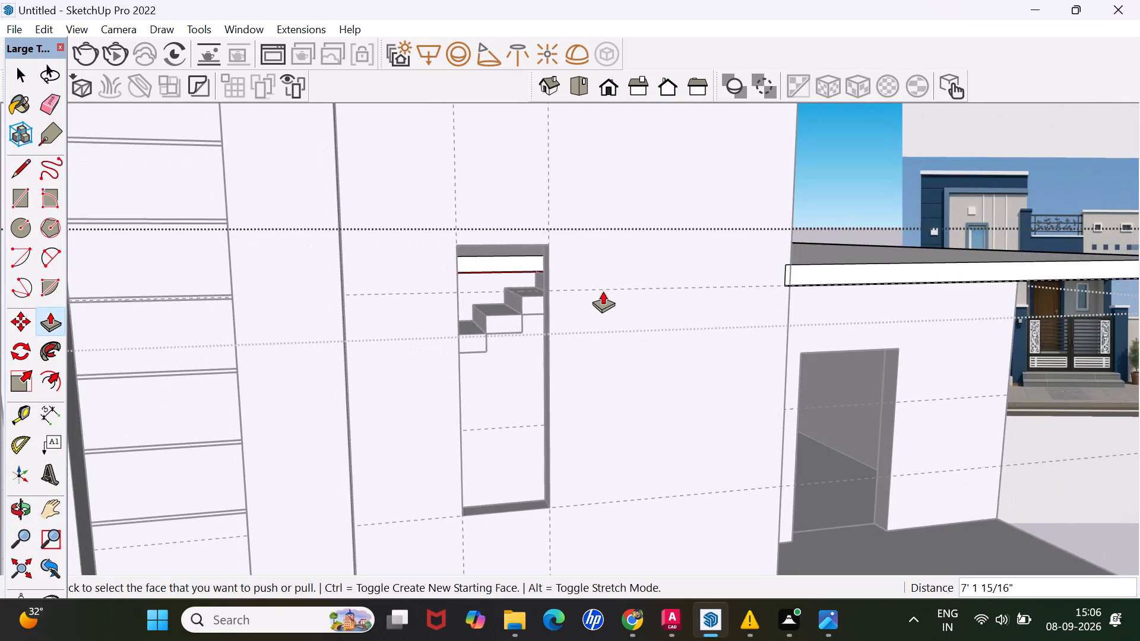
{"action": "middle_click_drag", "start_coordinate": [634, 283], "coordinate": [795, 232]}
{"action": "scroll", "coordinate": [465, 317], "scroll_direction": "down", "scroll_amount": 1}
{"action": "middle_click_drag", "start_coordinate": [467, 317], "coordinate": [715, 273]}
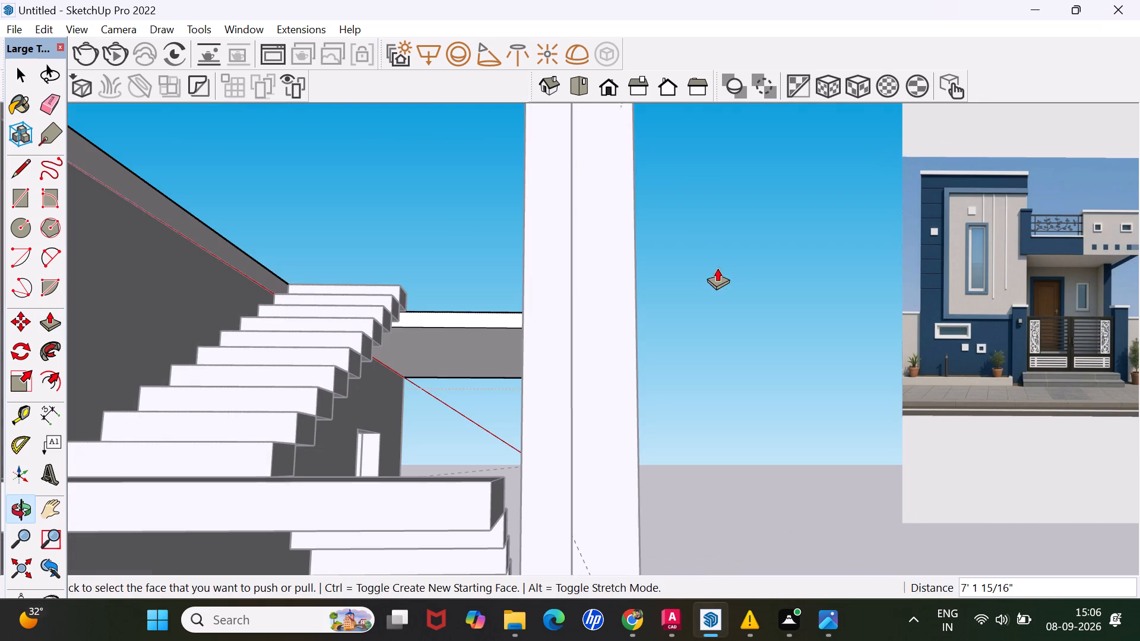
{"action": "middle_click_drag", "start_coordinate": [464, 305], "coordinate": [537, 515]}
{"action": "scroll", "coordinate": [434, 299], "scroll_direction": "down", "scroll_amount": 1}
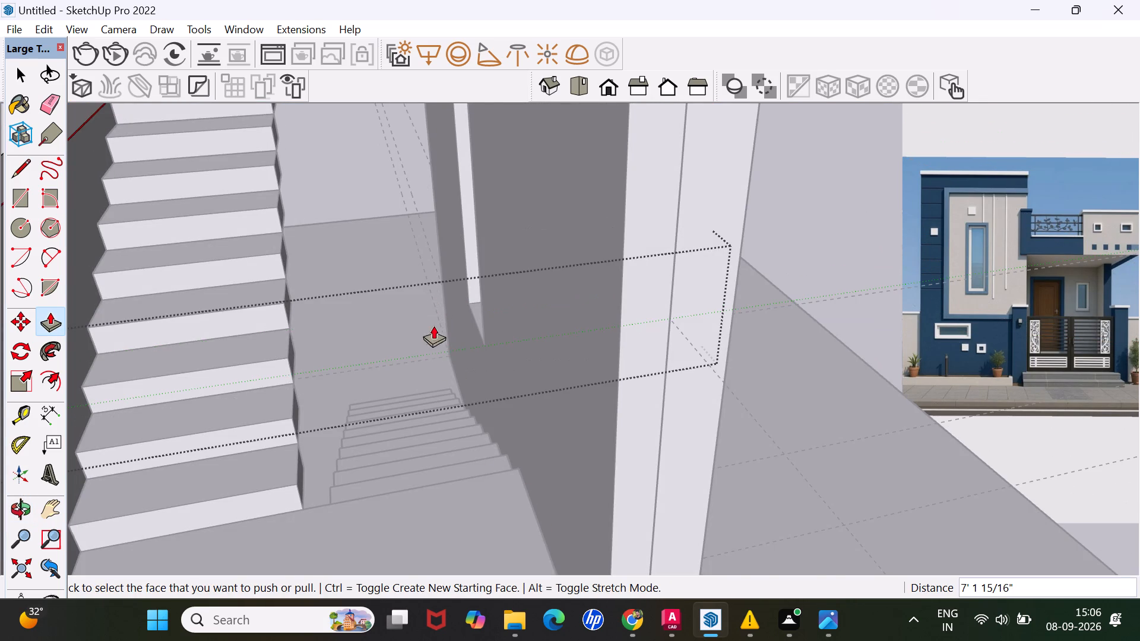
{"action": "scroll", "coordinate": [433, 325], "scroll_direction": "down", "scroll_amount": 6}
{"action": "scroll", "coordinate": [413, 247], "scroll_direction": "up", "scroll_amount": 5}
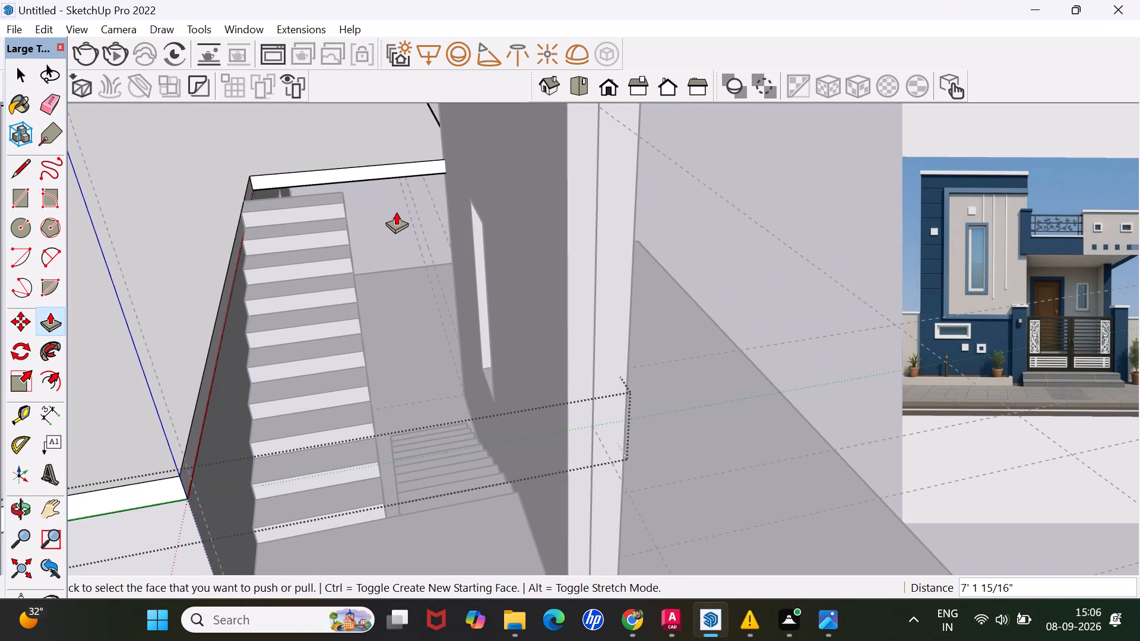
{"action": "middle_click_drag", "start_coordinate": [395, 204], "coordinate": [458, 259]}
{"action": "scroll", "coordinate": [380, 212], "scroll_direction": "down", "scroll_amount": 5}
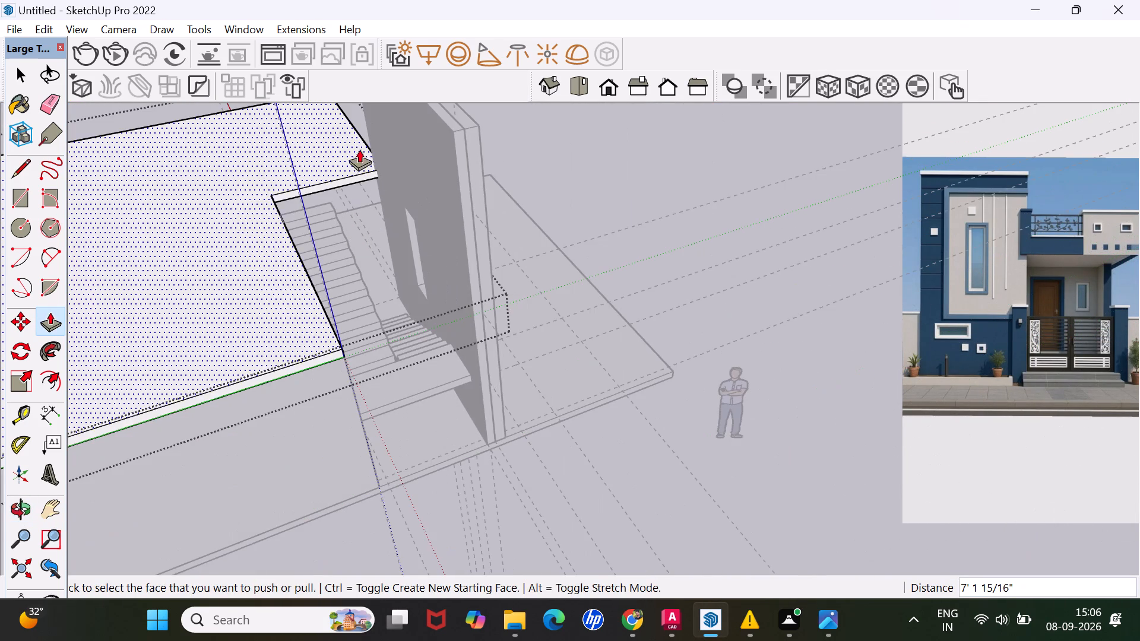
{"action": "scroll", "coordinate": [353, 137], "scroll_direction": "up", "scroll_amount": 8}
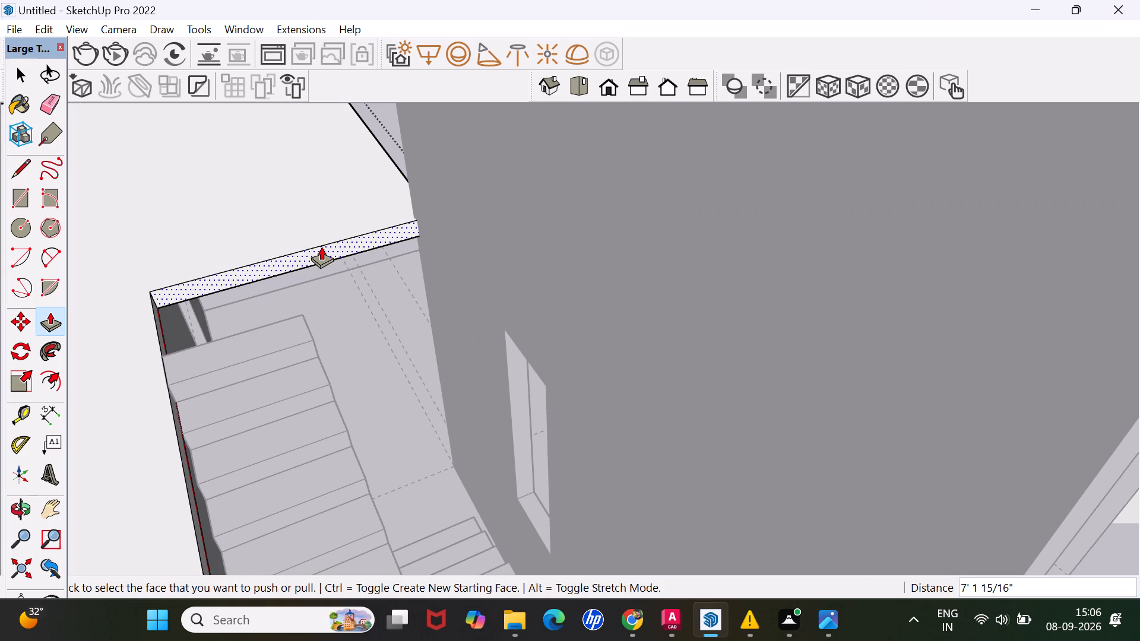
{"action": "left_click", "coordinate": [321, 246]}
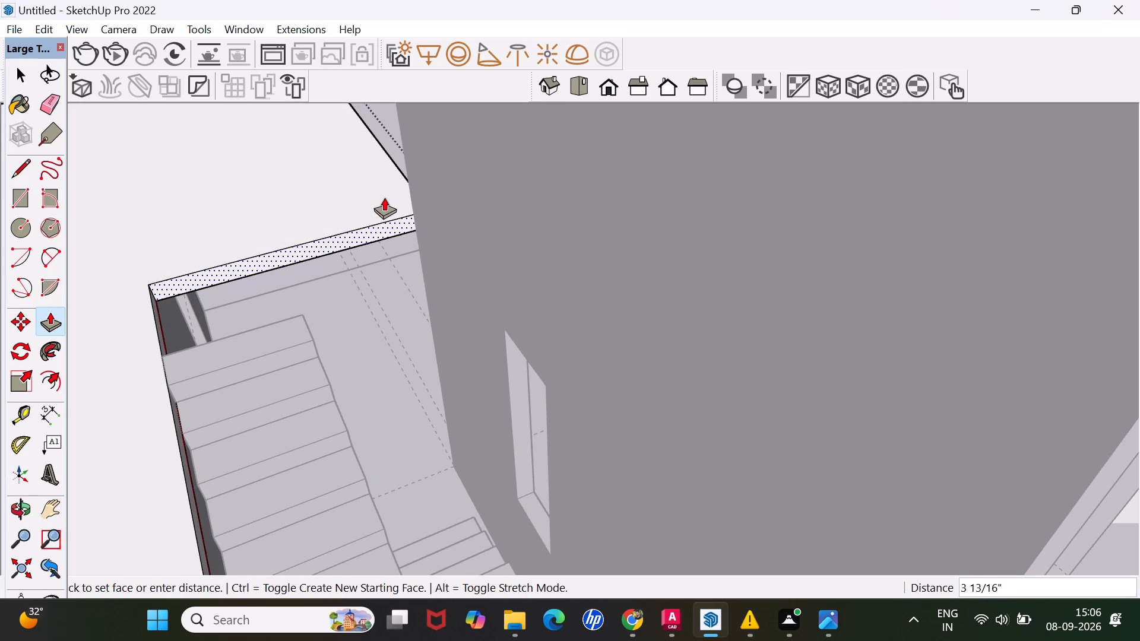
{"action": "left_click", "coordinate": [405, 174]}
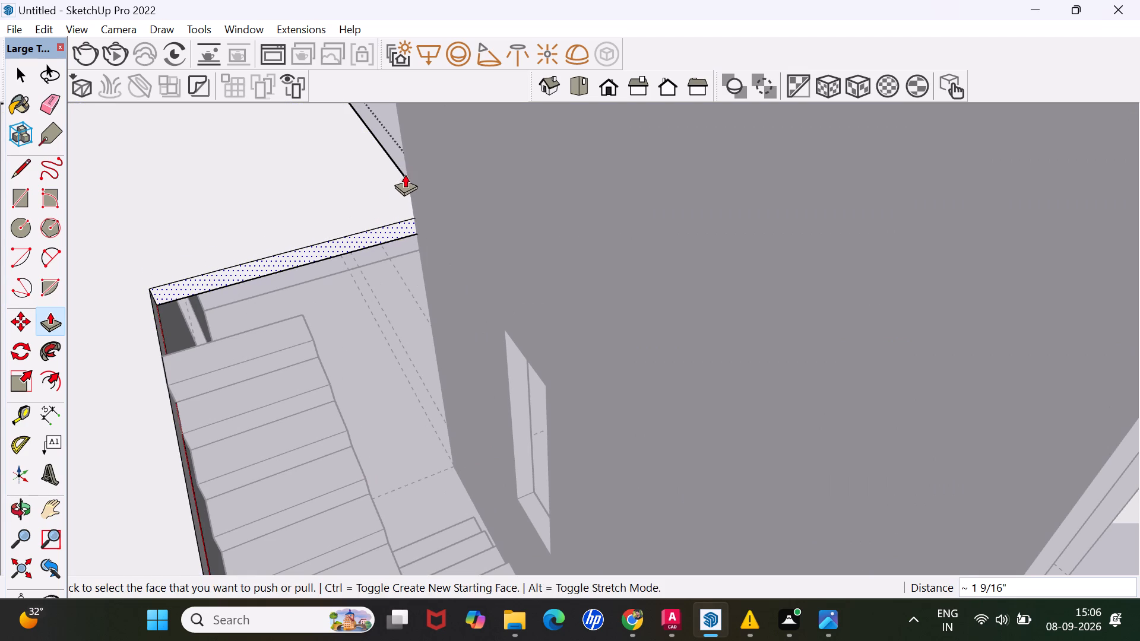
Draw a 6" line across the slab's stairwell edge face where it meets the inner side of the tall front wall.
{"action": "scroll", "coordinate": [385, 215], "scroll_direction": "down", "scroll_amount": 9}
{"action": "middle_click_drag", "start_coordinate": [358, 274], "coordinate": [322, 291]}
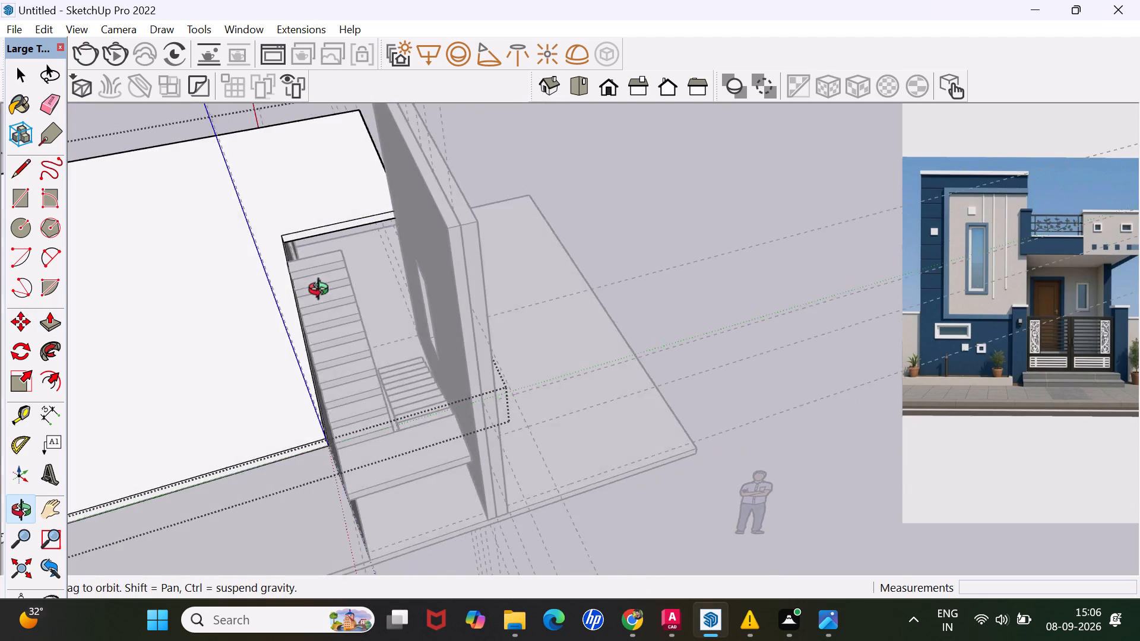
{"action": "middle_click_drag", "start_coordinate": [322, 291], "coordinate": [177, 337]}
{"action": "scroll", "coordinate": [291, 304], "scroll_direction": "down", "scroll_amount": 1}
{"action": "middle_click_drag", "start_coordinate": [530, 259], "coordinate": [474, 276]}
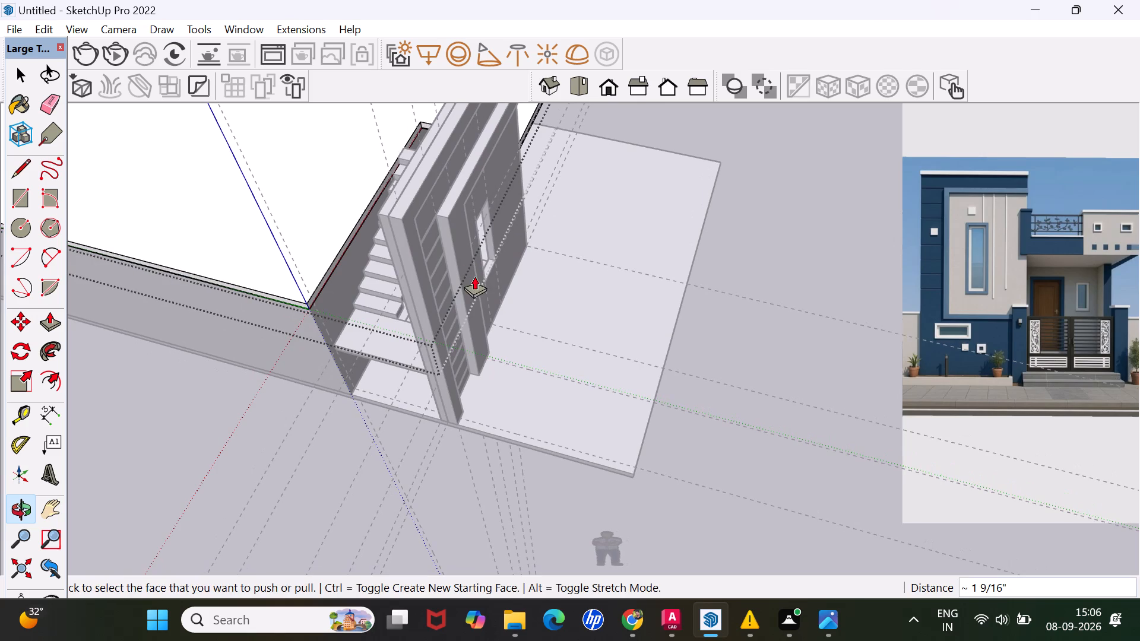
{"action": "middle_click_drag", "start_coordinate": [392, 259], "coordinate": [427, 261]}
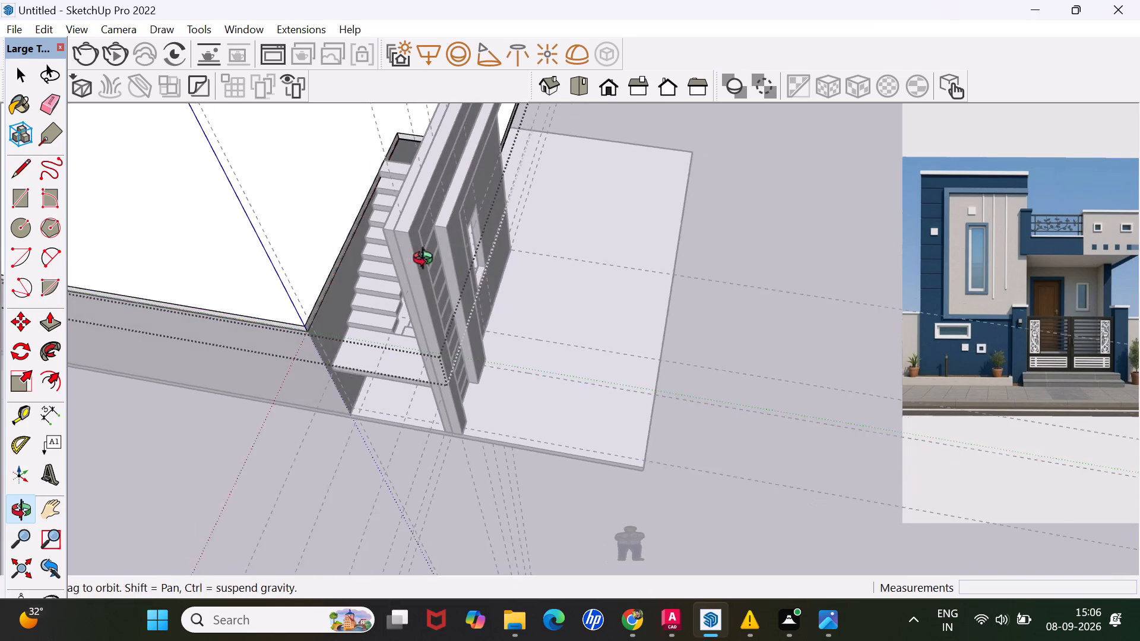
{"action": "middle_click_drag", "start_coordinate": [427, 261], "coordinate": [596, 256]}
{"action": "middle_click_drag", "start_coordinate": [449, 263], "coordinate": [477, 251]}
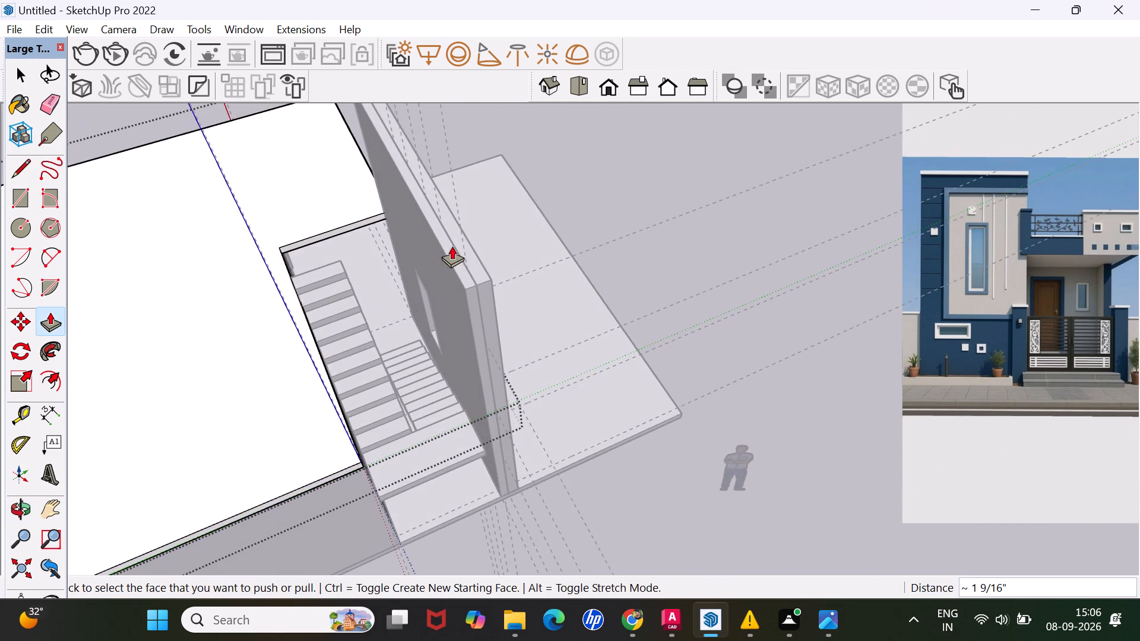
{"action": "scroll", "coordinate": [349, 215], "scroll_direction": "up", "scroll_amount": 5}
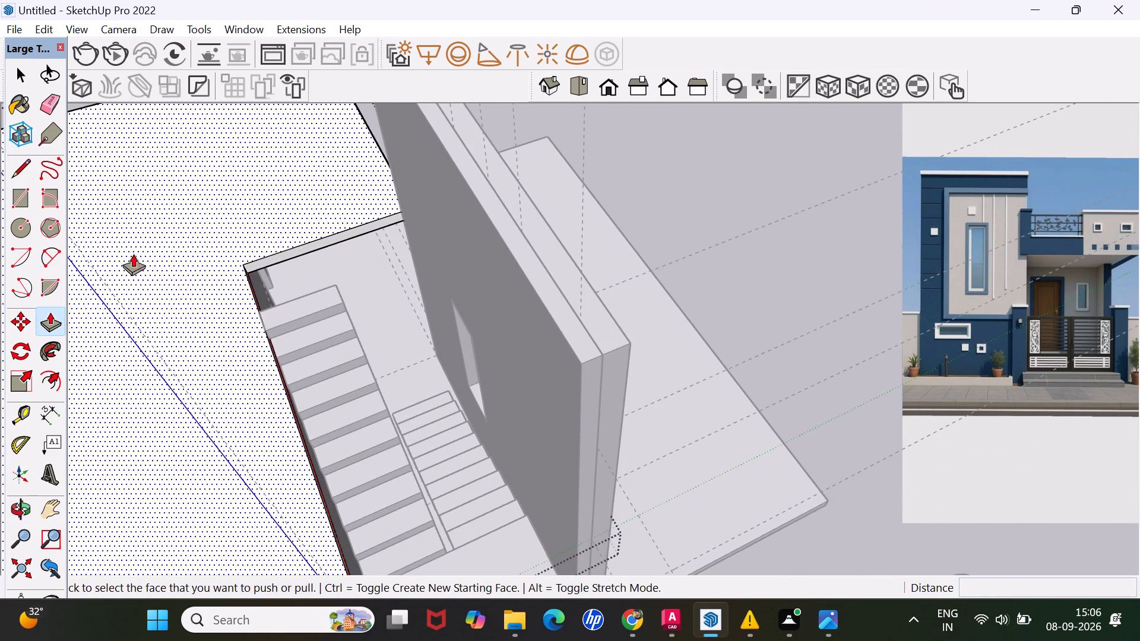
{"action": "left_click", "coordinate": [24, 167]}
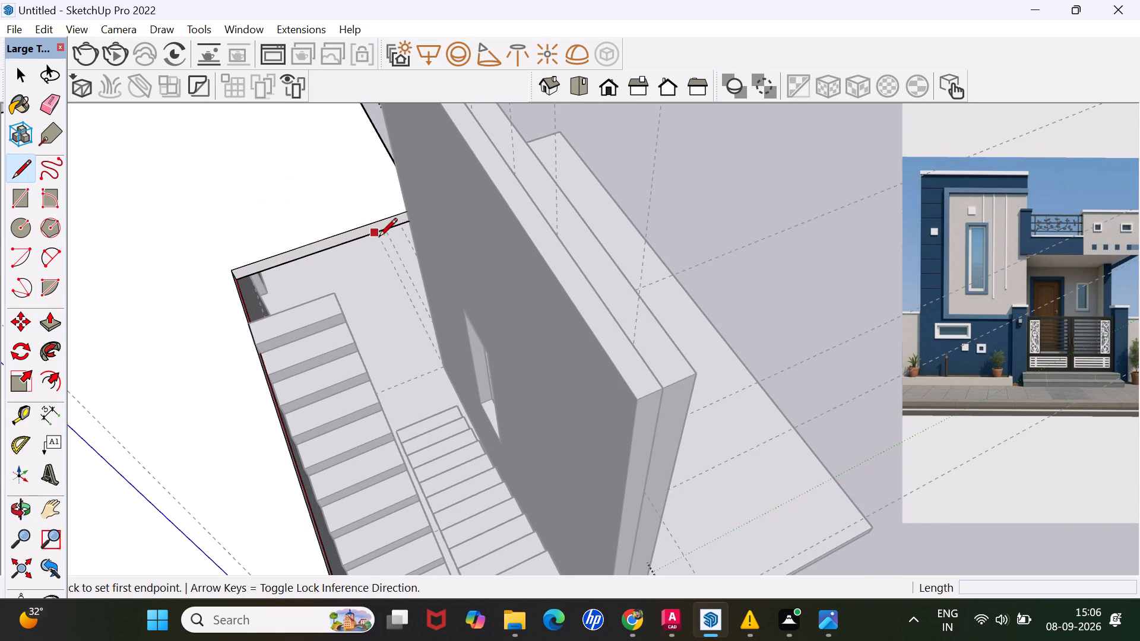
{"action": "left_click", "coordinate": [404, 211]}
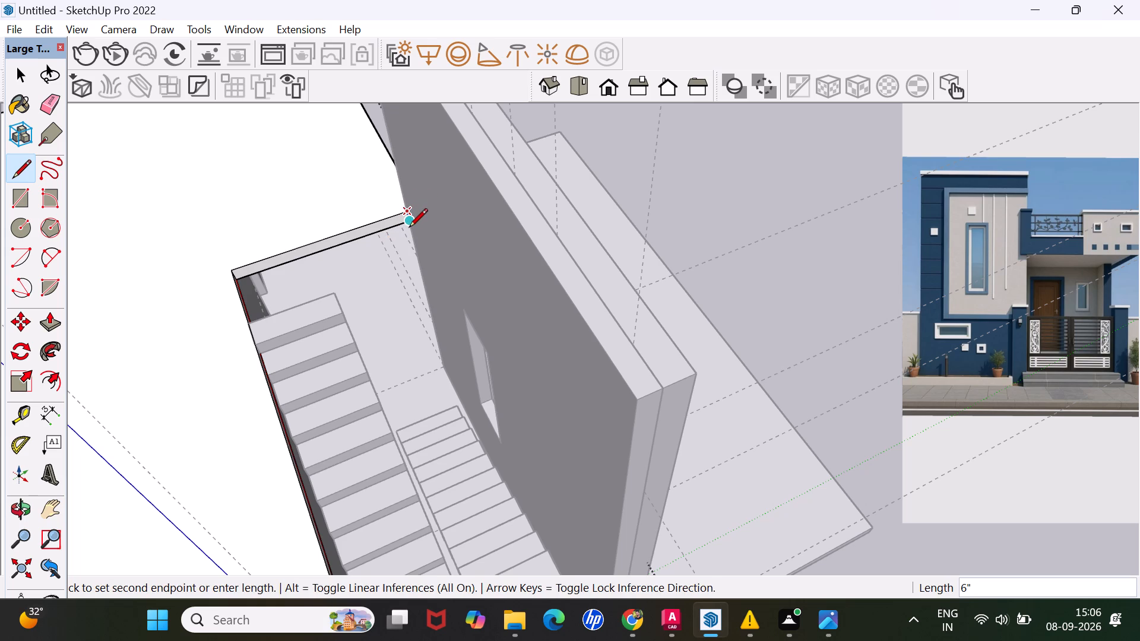
{"action": "scroll", "coordinate": [408, 229], "scroll_direction": "up", "scroll_amount": 7}
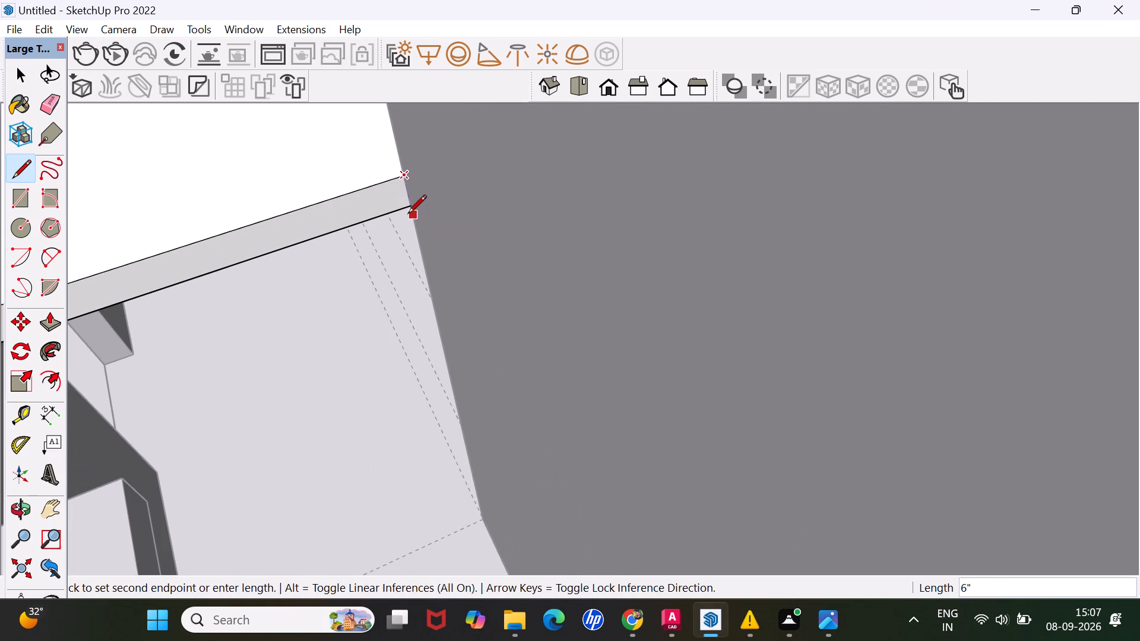
{"action": "left_click", "coordinate": [407, 209]}
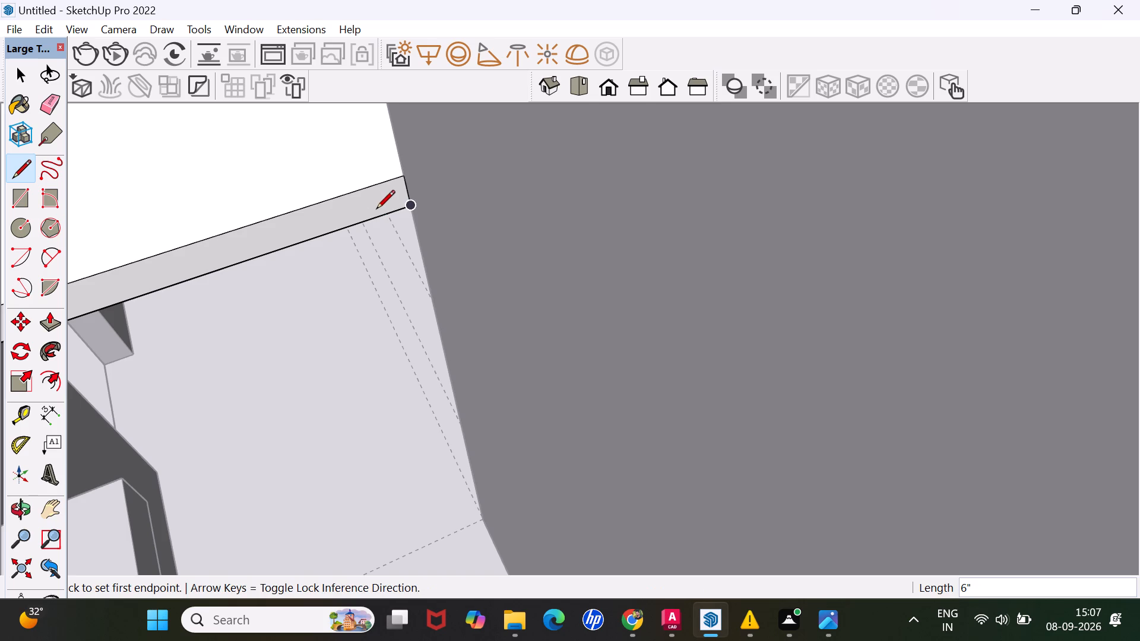
Push/pull the slab's stairwell edge face about 2' 8 3/4" towards the top of the stairs, and close the slab's editing.
{"action": "key", "text": "p"}
{"action": "scroll", "coordinate": [365, 200], "scroll_direction": "down", "scroll_amount": 2}
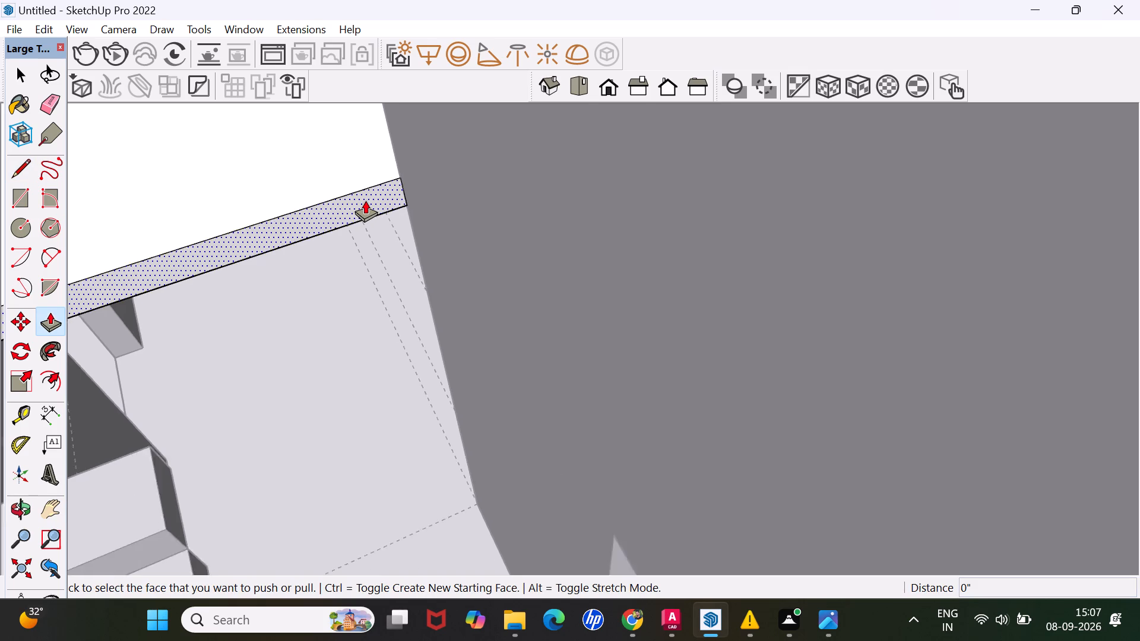
{"action": "scroll", "coordinate": [365, 200], "scroll_direction": "down", "scroll_amount": 9}
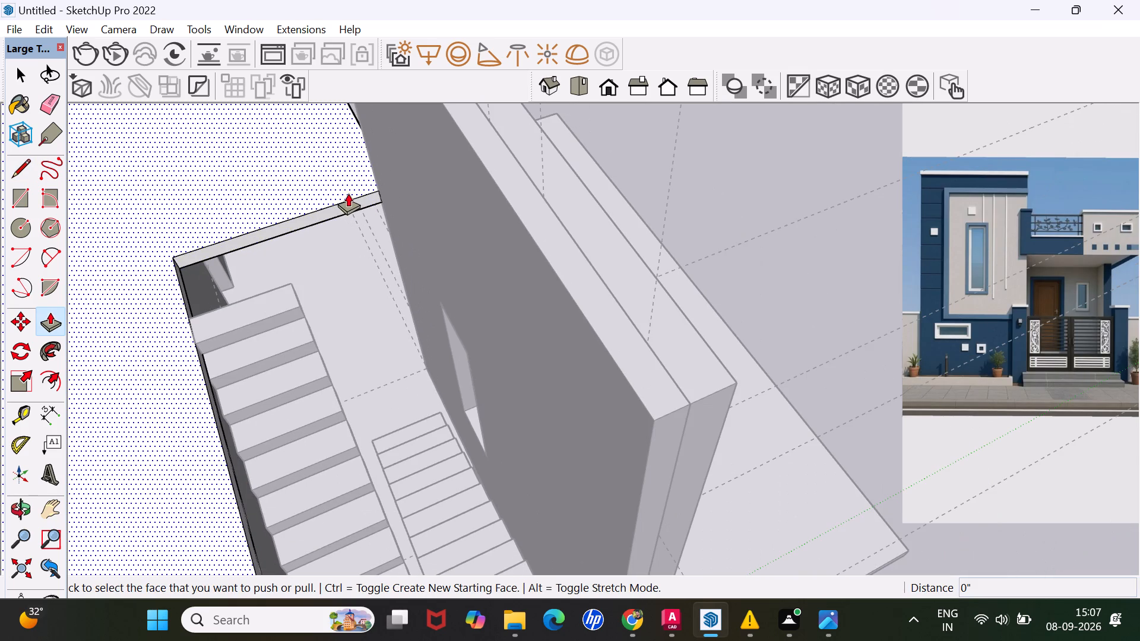
{"action": "left_click", "coordinate": [359, 198]}
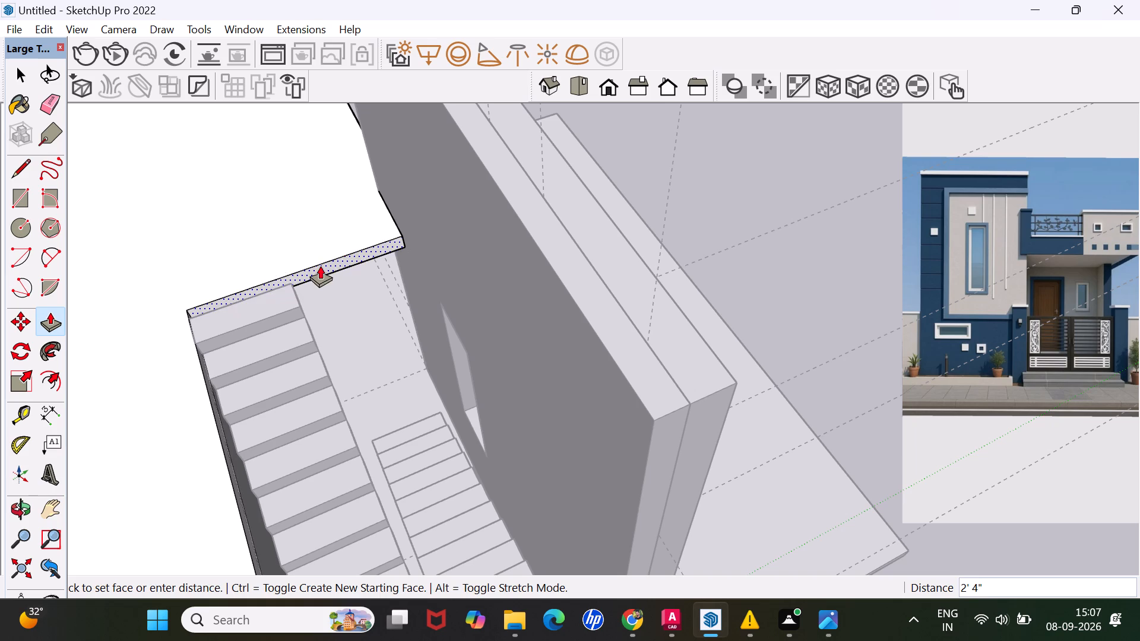
{"action": "left_click", "coordinate": [289, 280]}
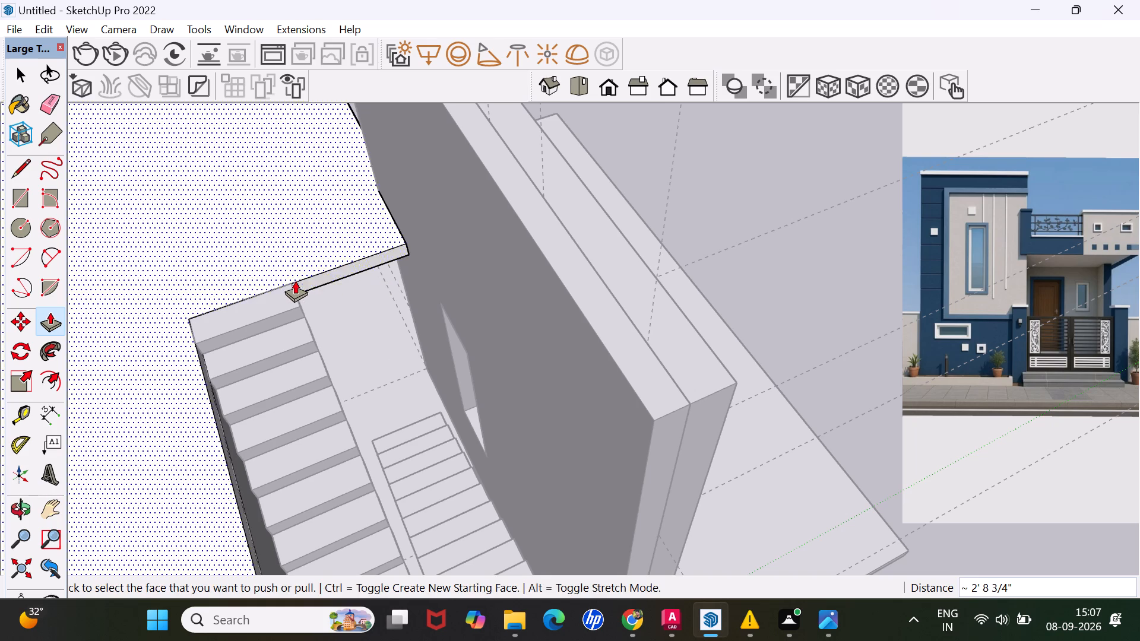
{"action": "scroll", "coordinate": [312, 271], "scroll_direction": "down", "scroll_amount": 7}
{"action": "scroll", "coordinate": [517, 265], "scroll_direction": "down", "scroll_amount": 1}
{"action": "middle_click_drag", "start_coordinate": [512, 265], "coordinate": [470, 279]}
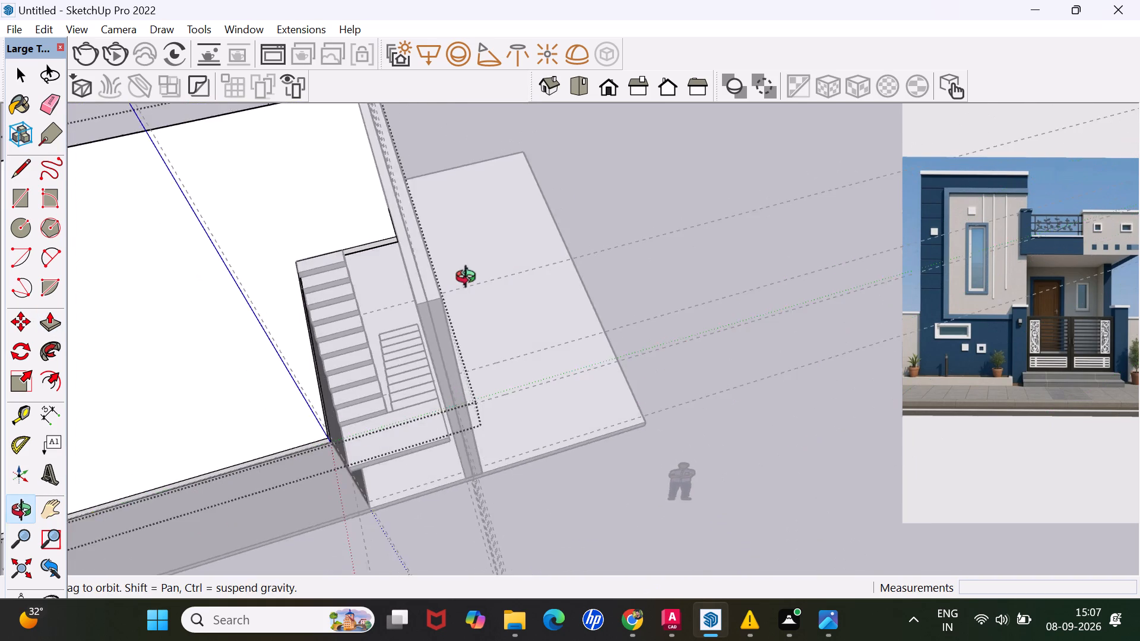
{"action": "middle_click_drag", "start_coordinate": [470, 279], "coordinate": [239, 309]}
{"action": "scroll", "coordinate": [316, 275], "scroll_direction": "down", "scroll_amount": 10}
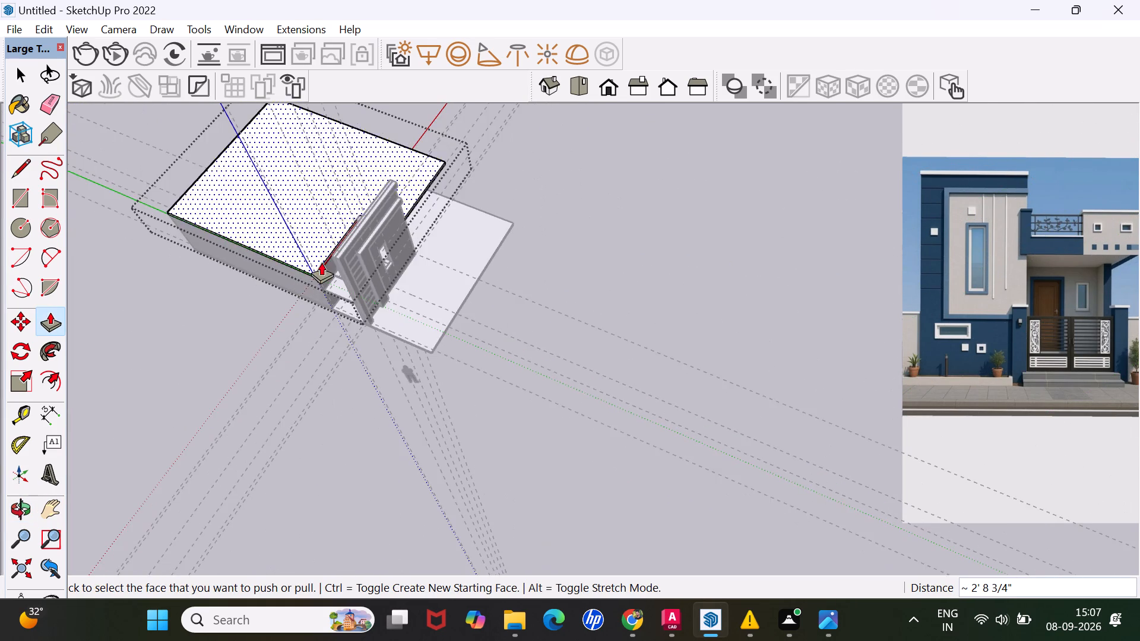
{"action": "scroll", "coordinate": [321, 262], "scroll_direction": "down", "scroll_amount": 8}
{"action": "scroll", "coordinate": [430, 193], "scroll_direction": "up", "scroll_amount": 7}
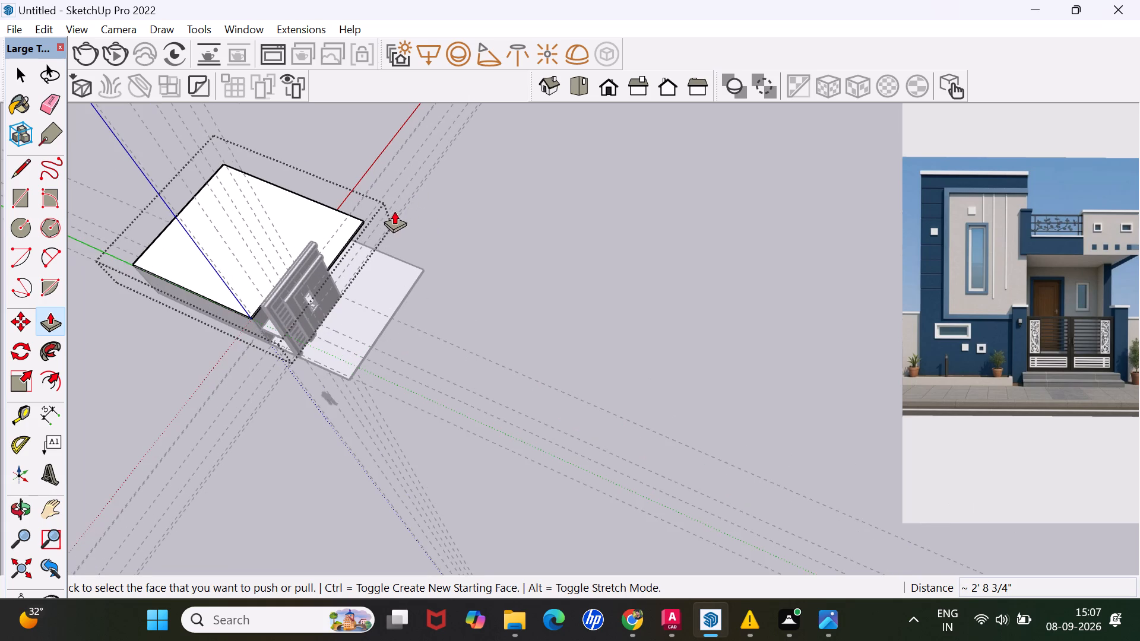
{"action": "scroll", "coordinate": [390, 214], "scroll_direction": "down", "scroll_amount": 4}
{"action": "key", "text": "space"}
{"action": "left_click", "coordinate": [202, 327]}
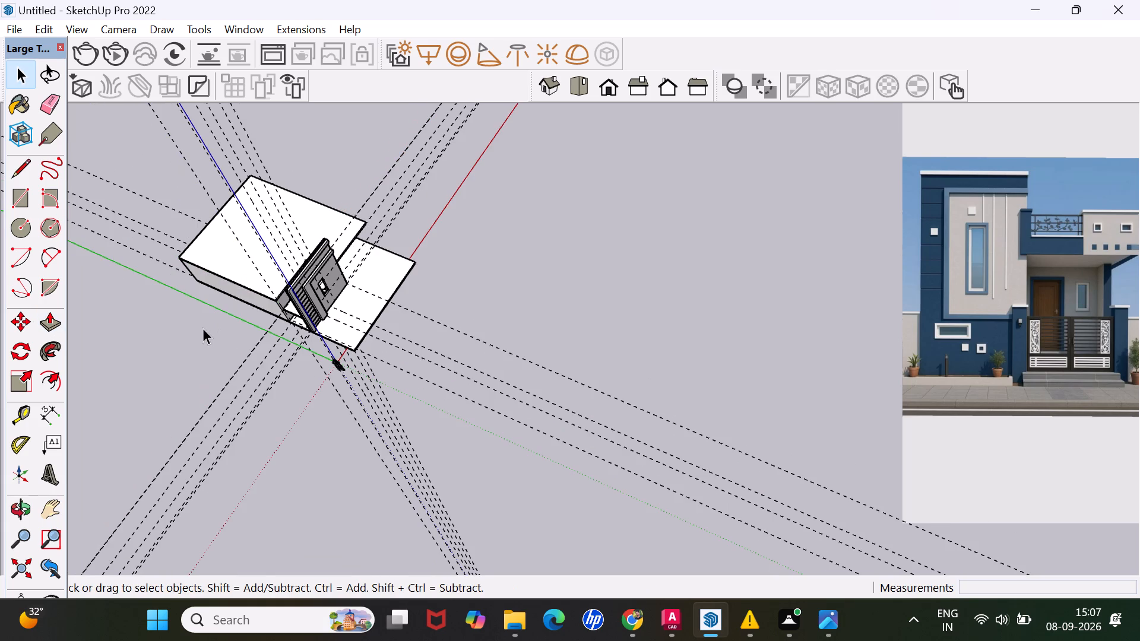
Set an isometric view of the house and examine the extended roof slab and tall wall from the front.
{"action": "middle_click_drag", "start_coordinate": [434, 249], "coordinate": [269, 289]}
{"action": "scroll", "coordinate": [269, 289], "scroll_direction": "down", "scroll_amount": 1}
{"action": "scroll", "coordinate": [350, 229], "scroll_direction": "down", "scroll_amount": 8}
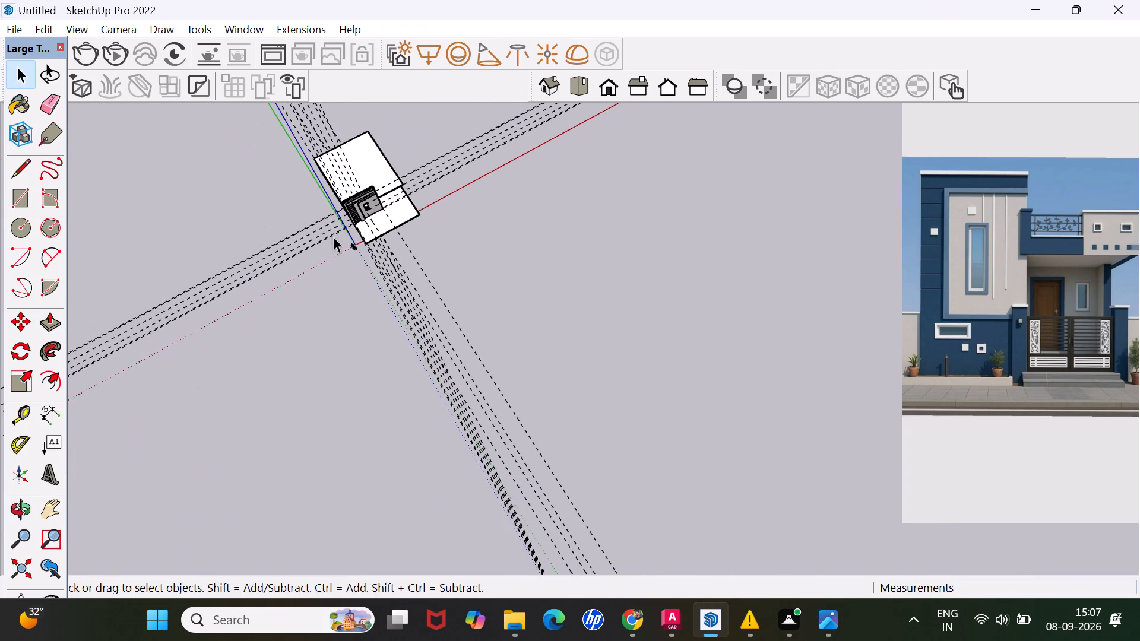
{"action": "scroll", "coordinate": [410, 173], "scroll_direction": "up", "scroll_amount": 6}
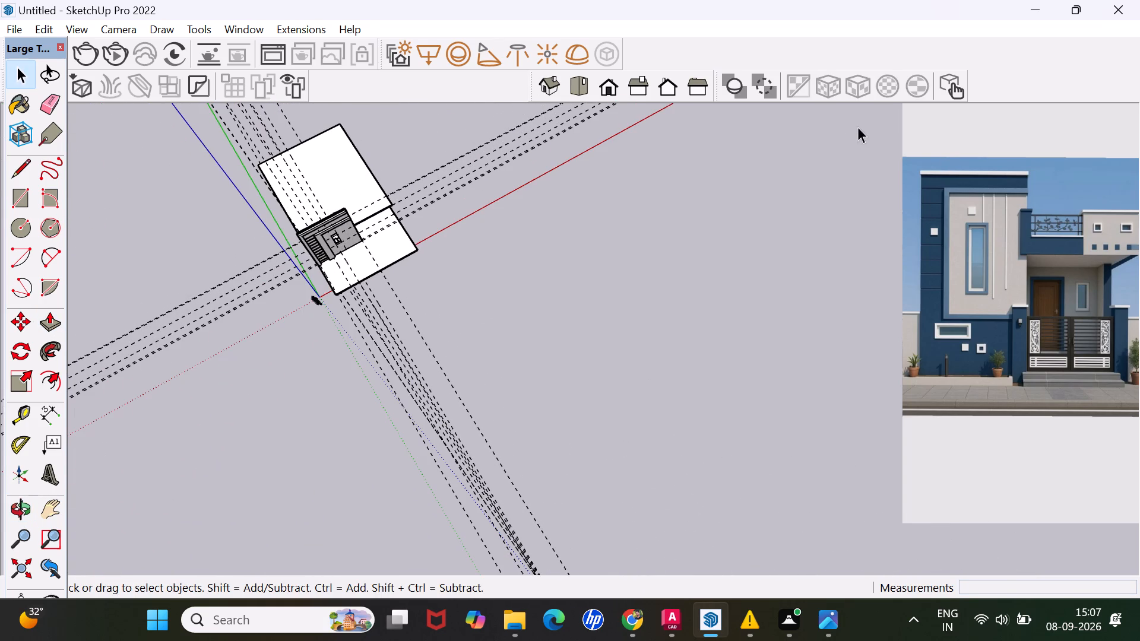
{"action": "scroll", "coordinate": [472, 173], "scroll_direction": "down", "scroll_amount": 3}
{"action": "scroll", "coordinate": [367, 161], "scroll_direction": "up", "scroll_amount": 4}
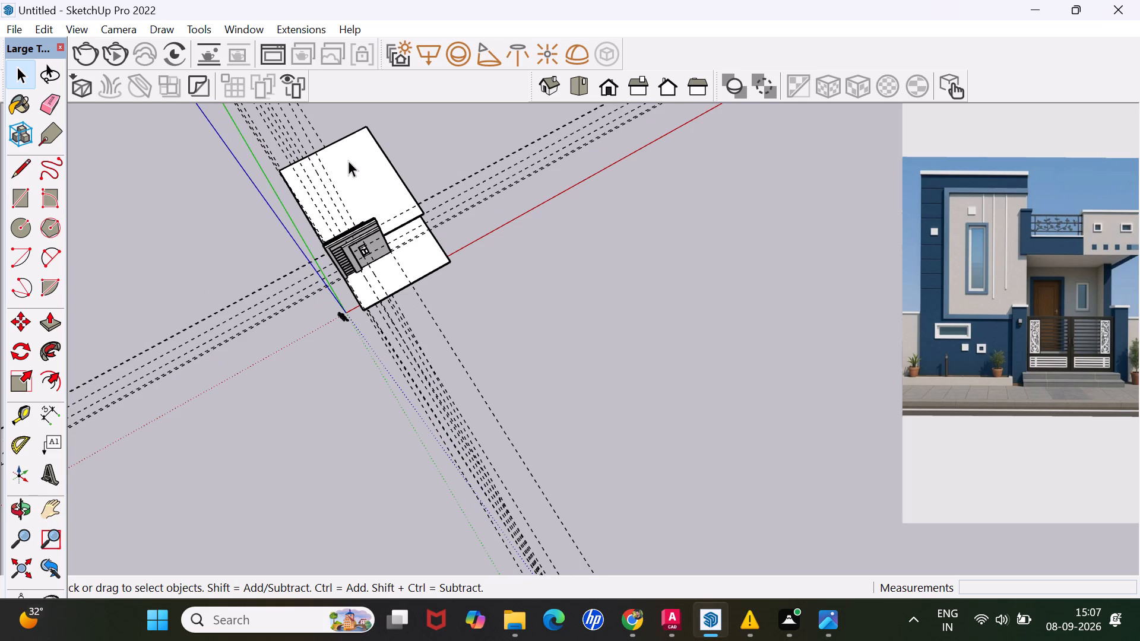
{"action": "middle_click_drag", "start_coordinate": [349, 205], "coordinate": [295, 137]}
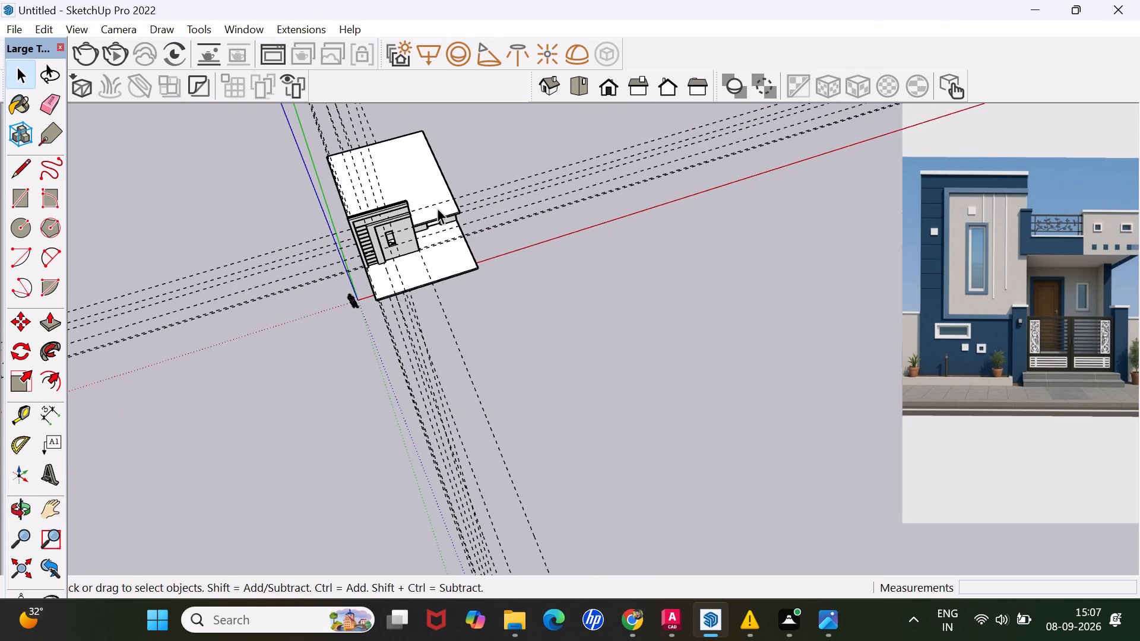
{"action": "middle_click_drag", "start_coordinate": [437, 208], "coordinate": [359, 188]}
{"action": "scroll", "coordinate": [462, 198], "scroll_direction": "down", "scroll_amount": 3}
{"action": "scroll", "coordinate": [473, 177], "scroll_direction": "up", "scroll_amount": 1}
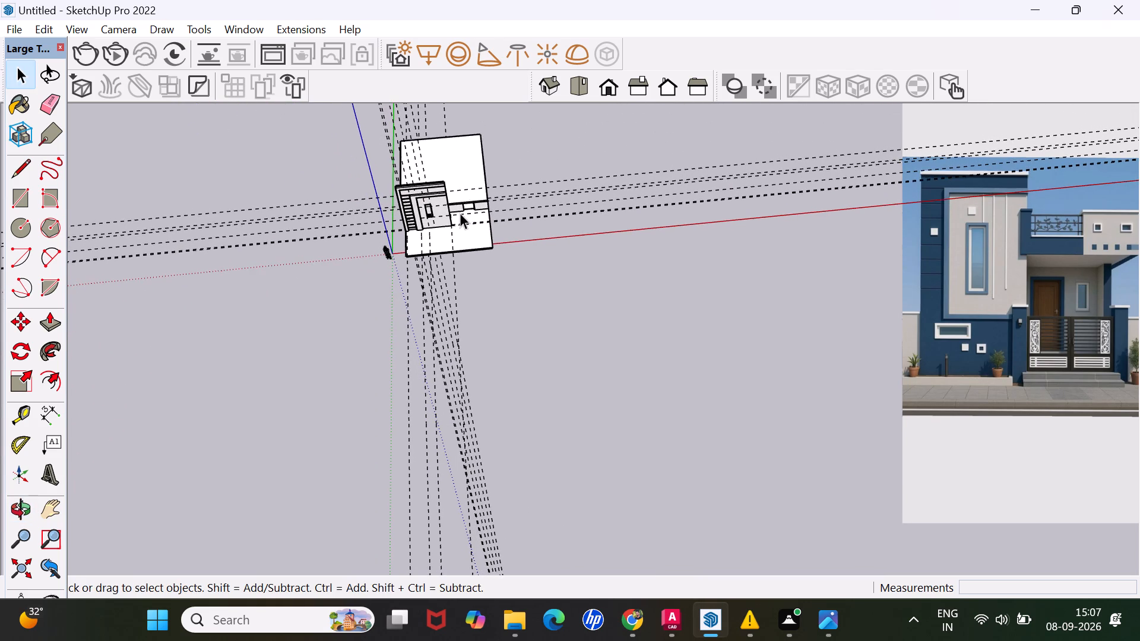
{"action": "scroll", "coordinate": [458, 198], "scroll_direction": "up", "scroll_amount": 4}
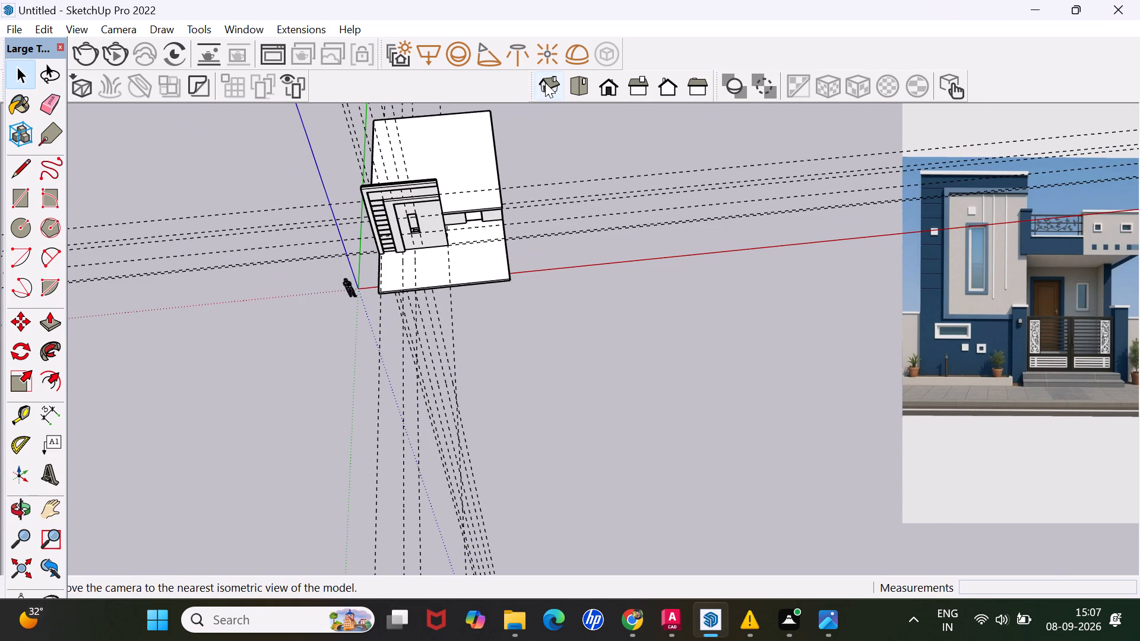
{"action": "left_click", "coordinate": [545, 82]}
{"action": "scroll", "coordinate": [609, 323], "scroll_direction": "up", "scroll_amount": 5}
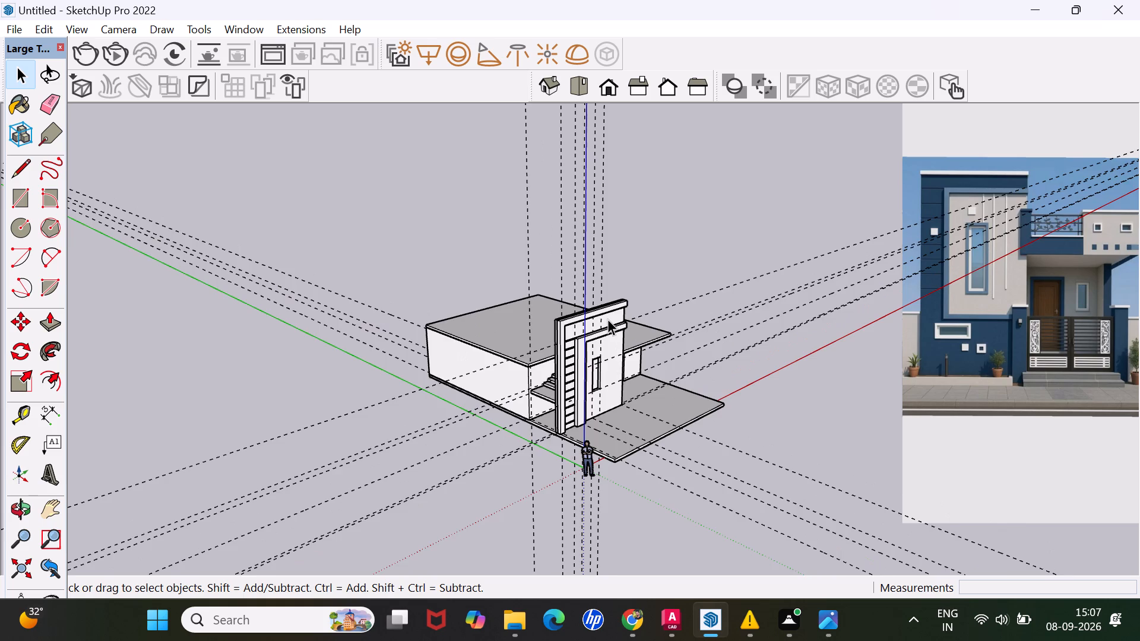
{"action": "scroll", "coordinate": [607, 320], "scroll_direction": "up", "scroll_amount": 6}
{"action": "scroll", "coordinate": [627, 316], "scroll_direction": "down", "scroll_amount": 5}
{"action": "scroll", "coordinate": [603, 387], "scroll_direction": "up", "scroll_amount": 4}
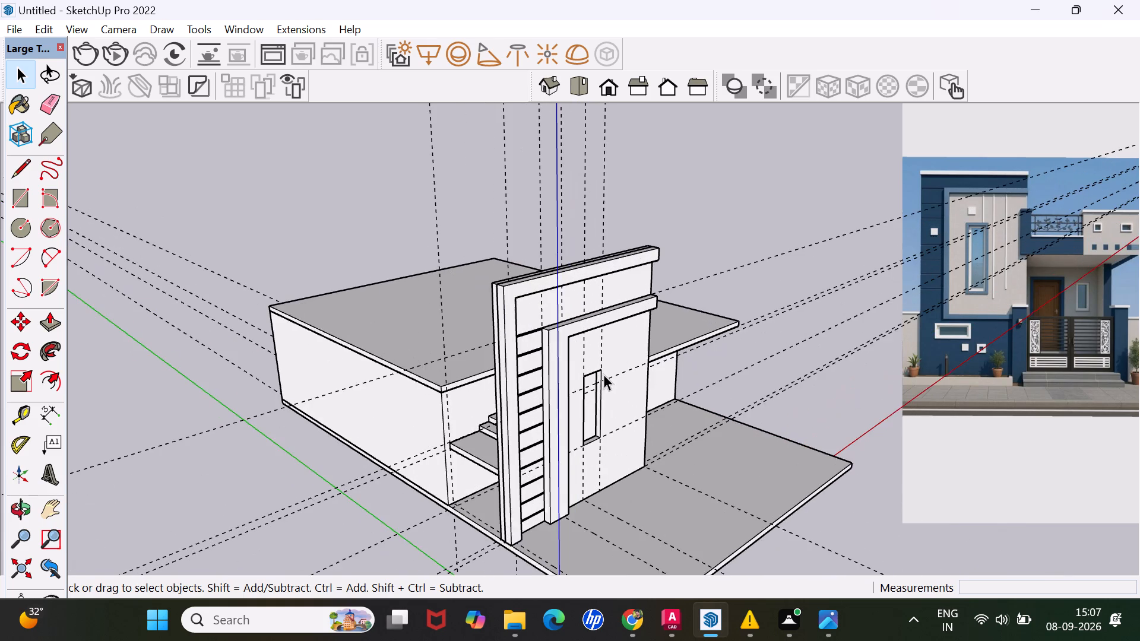
{"action": "scroll", "coordinate": [603, 379], "scroll_direction": "up", "scroll_amount": 1}
{"action": "middle_click_drag", "start_coordinate": [640, 392], "coordinate": [492, 303]}
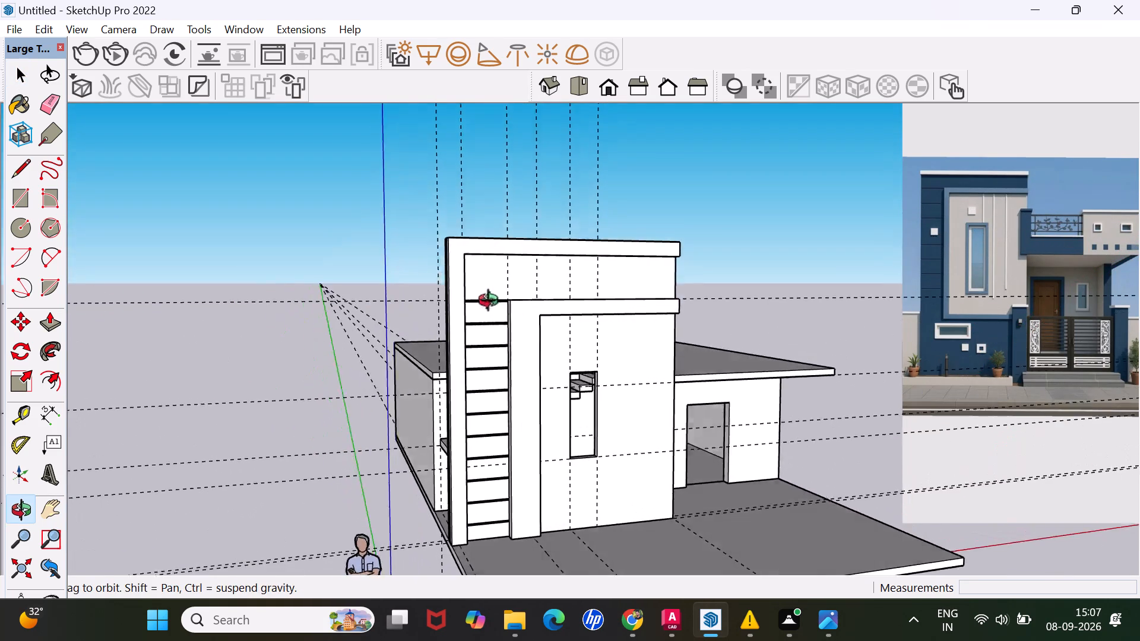
Examine the front of the house and compare the roof slab over the entrance with the reference image.
{"action": "middle_click_drag", "start_coordinate": [492, 303], "coordinate": [480, 281]}
{"action": "scroll", "coordinate": [495, 262], "scroll_direction": "down", "scroll_amount": 7}
{"action": "middle_click_drag", "start_coordinate": [631, 334], "coordinate": [537, 366]}
{"action": "scroll", "coordinate": [644, 337], "scroll_direction": "up", "scroll_amount": 5}
{"action": "scroll", "coordinate": [631, 313], "scroll_direction": "down", "scroll_amount": 3}
{"action": "scroll", "coordinate": [642, 287], "scroll_direction": "up", "scroll_amount": 2}
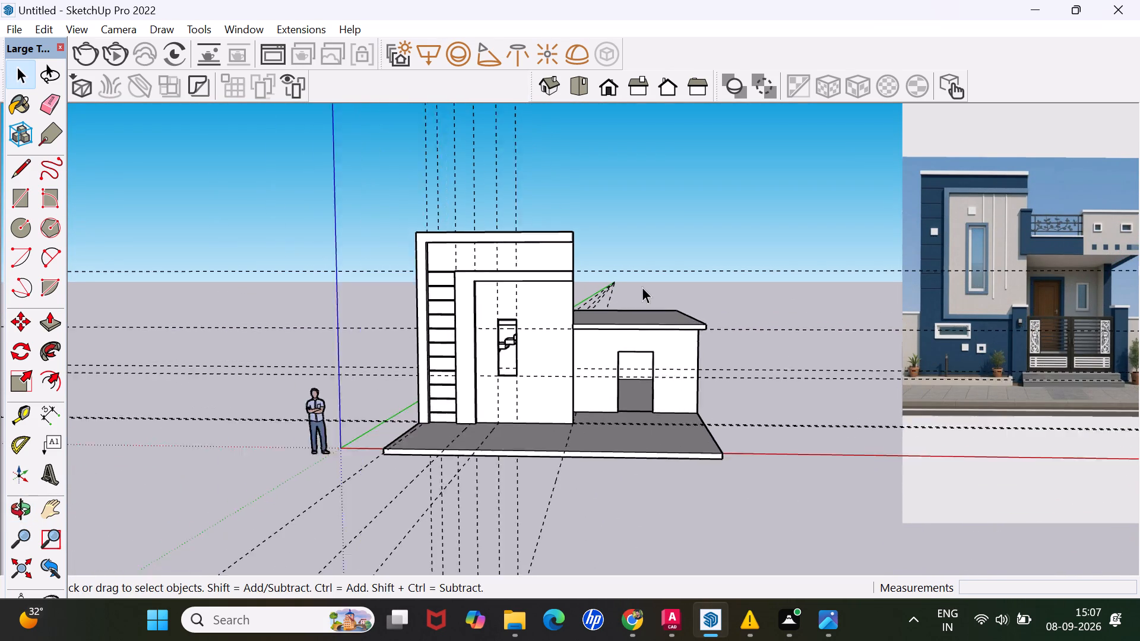
{"action": "scroll", "coordinate": [642, 287], "scroll_direction": "up", "scroll_amount": 2}
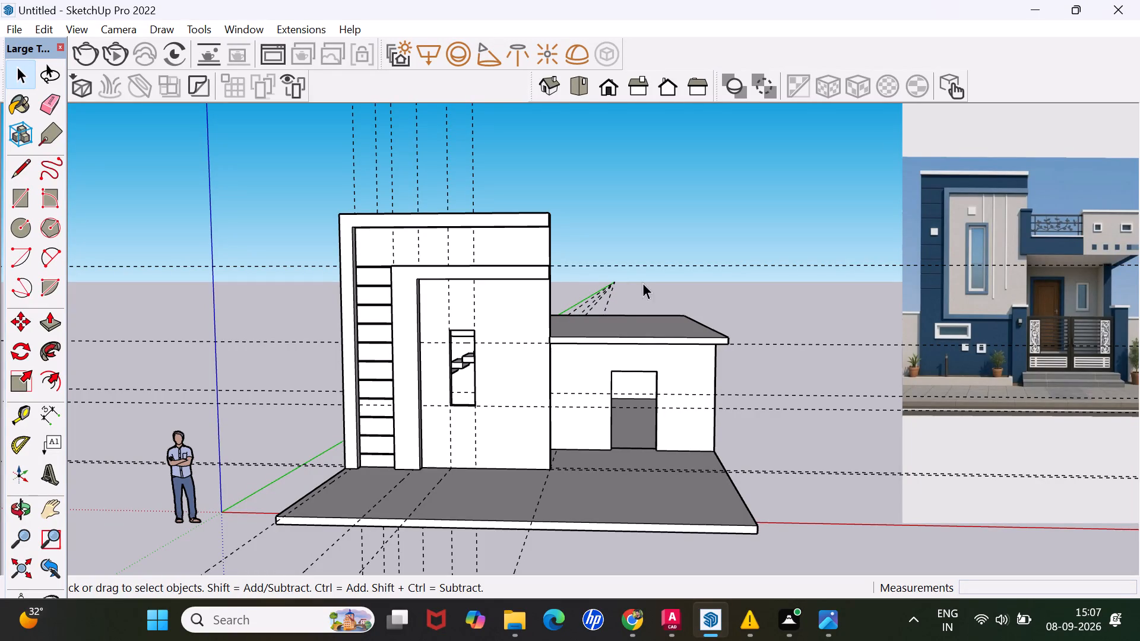
{"action": "scroll", "coordinate": [690, 299], "scroll_direction": "down", "scroll_amount": 4}
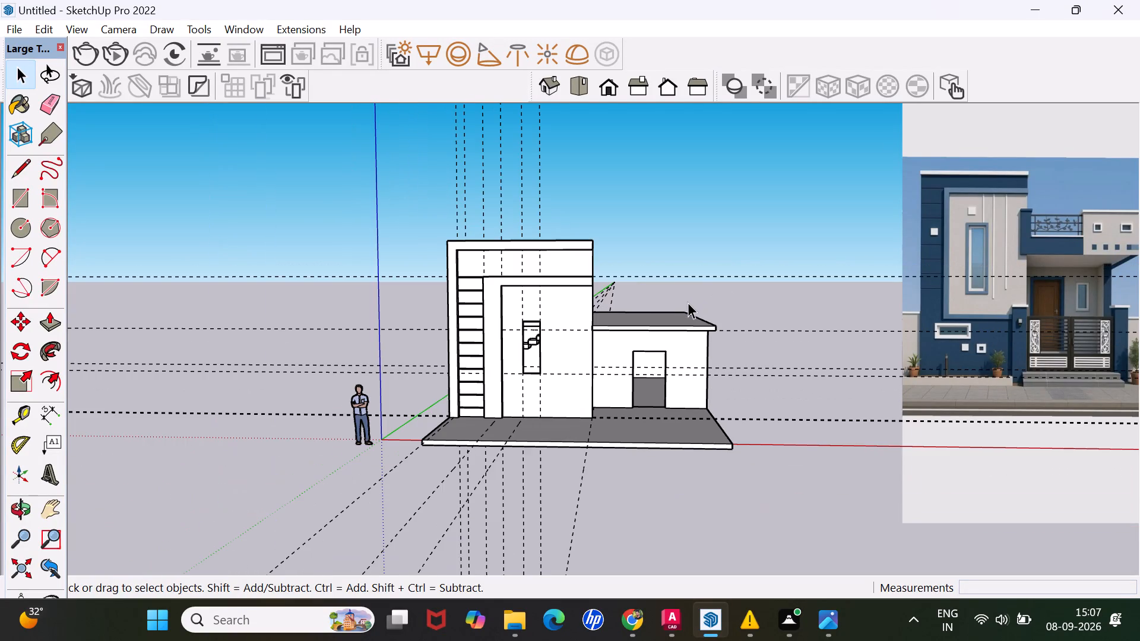
{"action": "scroll", "coordinate": [706, 299], "scroll_direction": "down", "scroll_amount": 4}
{"action": "scroll", "coordinate": [717, 300], "scroll_direction": "up", "scroll_amount": 4}
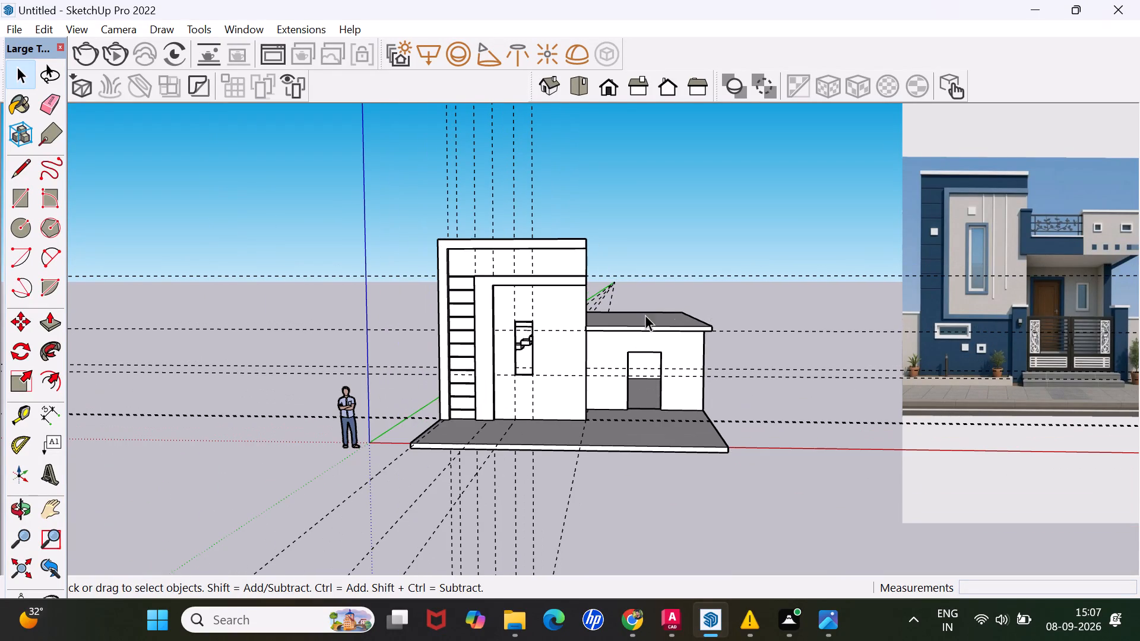
{"action": "scroll", "coordinate": [620, 316], "scroll_direction": "up", "scroll_amount": 4}
{"action": "scroll", "coordinate": [689, 319], "scroll_direction": "down", "scroll_amount": 5}
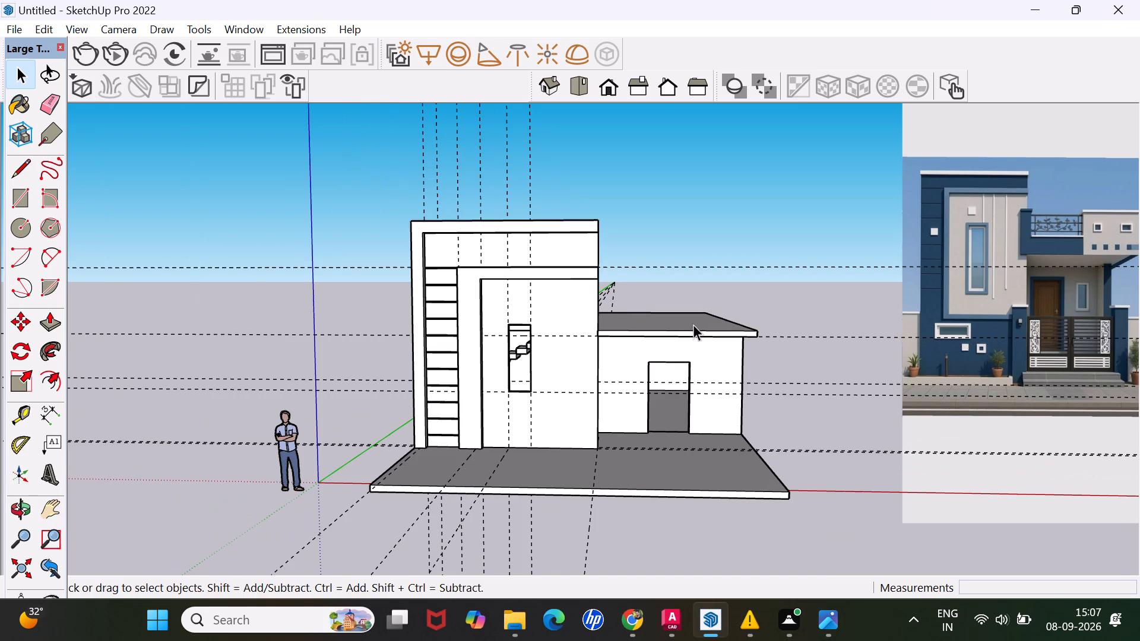
{"action": "scroll", "coordinate": [713, 296], "scroll_direction": "up", "scroll_amount": 2}
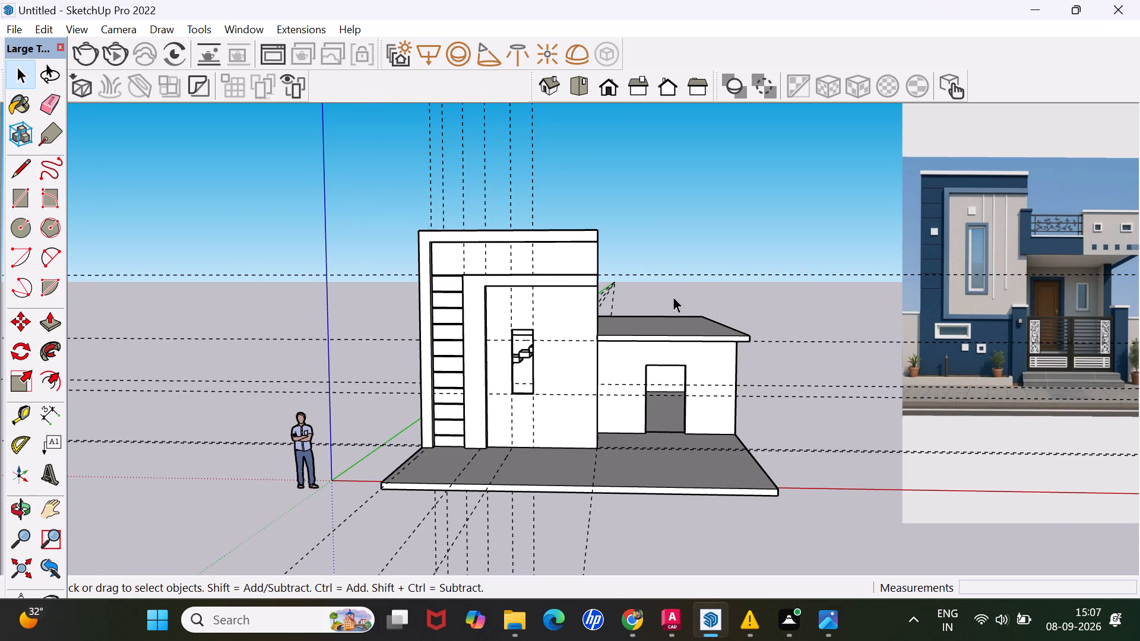
{"action": "scroll", "coordinate": [672, 297], "scroll_direction": "up", "scroll_amount": 3}
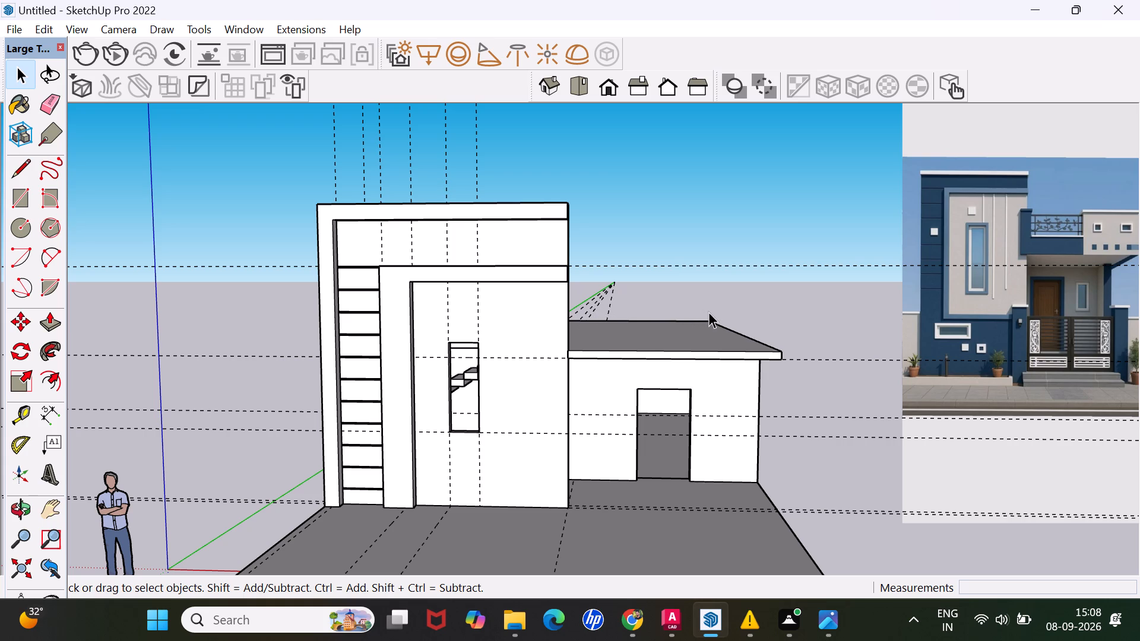
Open the roof slab for editing and push/pull its long side edge face, opposite the tall front wall, outwards 3'.
{"action": "middle_click_drag", "start_coordinate": [746, 345], "coordinate": [742, 347]}
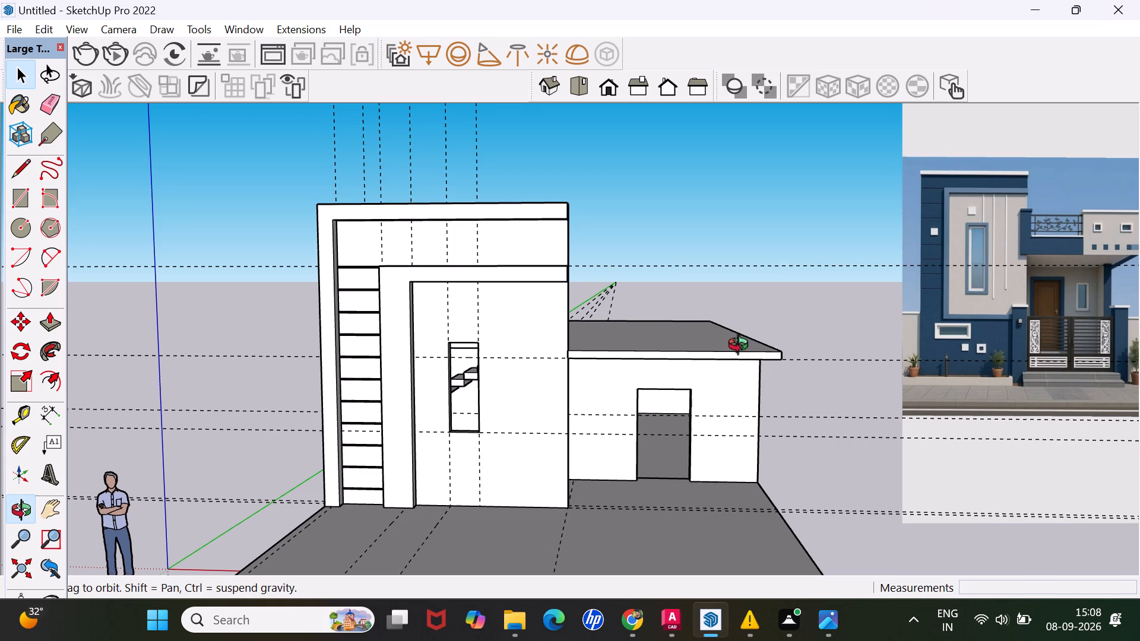
{"action": "middle_click_drag", "start_coordinate": [742, 347], "coordinate": [550, 328]}
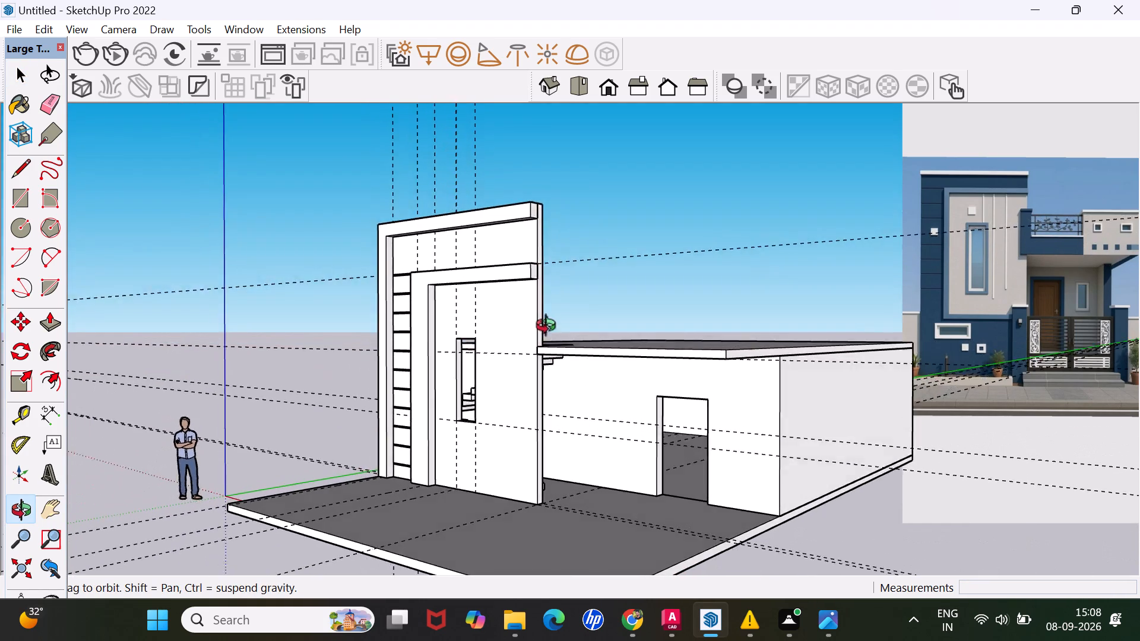
{"action": "middle_click_drag", "start_coordinate": [550, 328], "coordinate": [428, 336]}
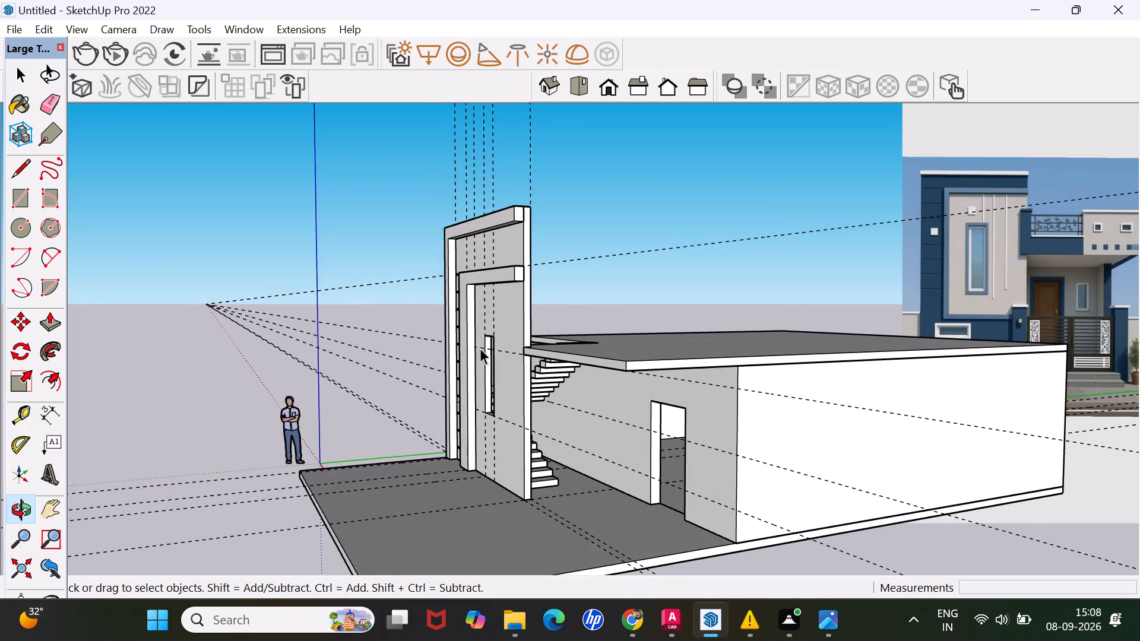
{"action": "scroll", "coordinate": [569, 352], "scroll_direction": "down", "scroll_amount": 3}
{"action": "scroll", "coordinate": [704, 370], "scroll_direction": "up", "scroll_amount": 3}
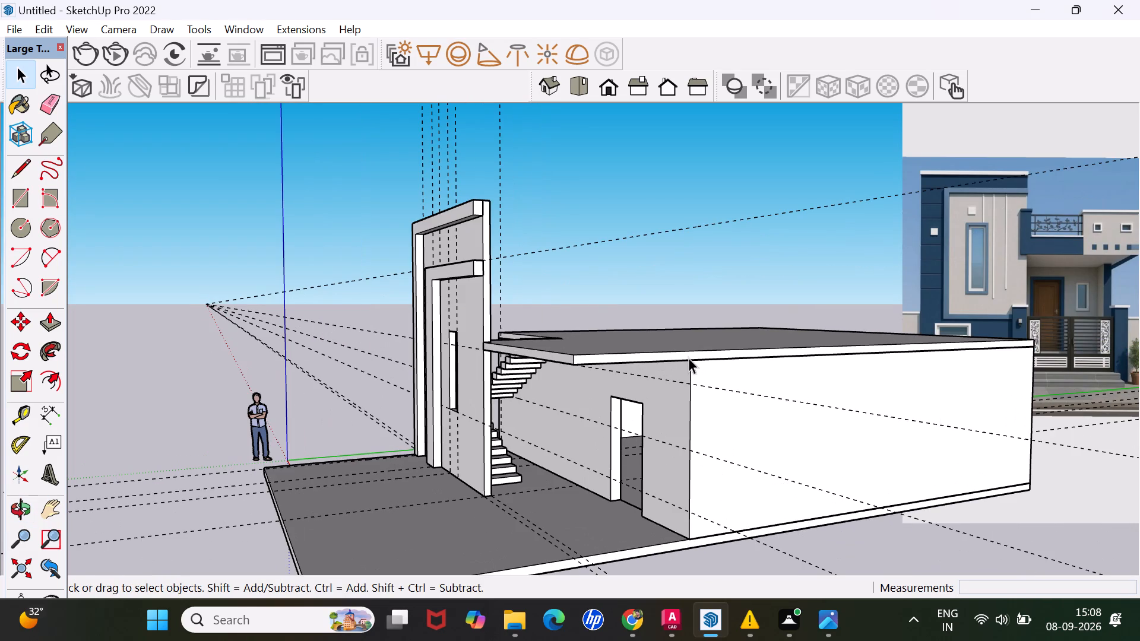
{"action": "key", "text": "p"}
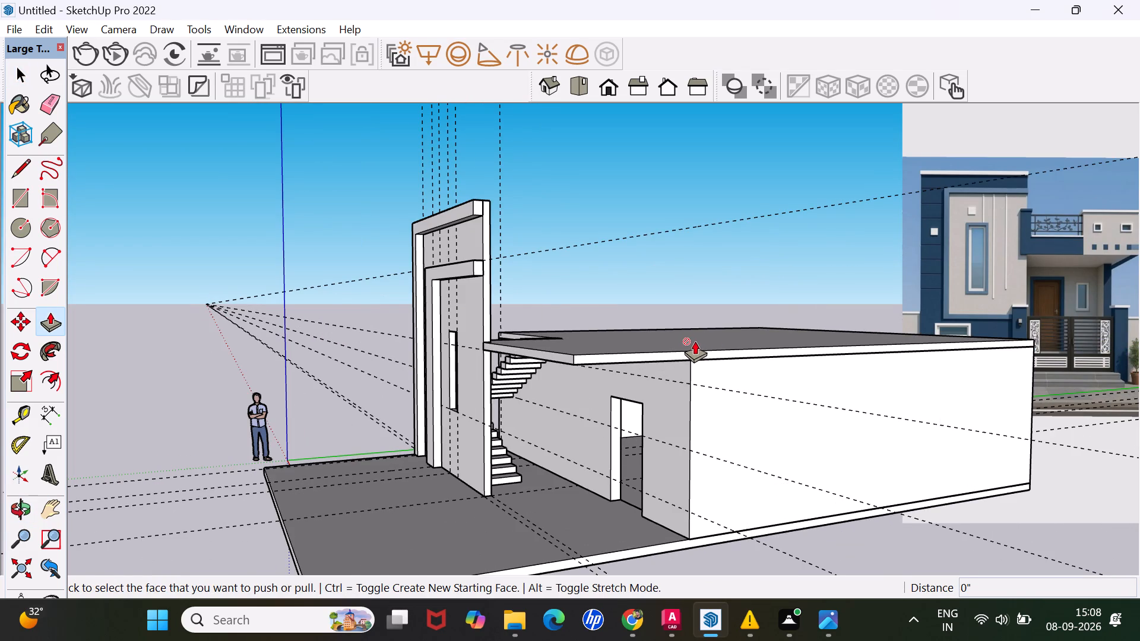
{"action": "key", "text": "space"}
{"action": "double_click", "coordinate": [697, 353]}
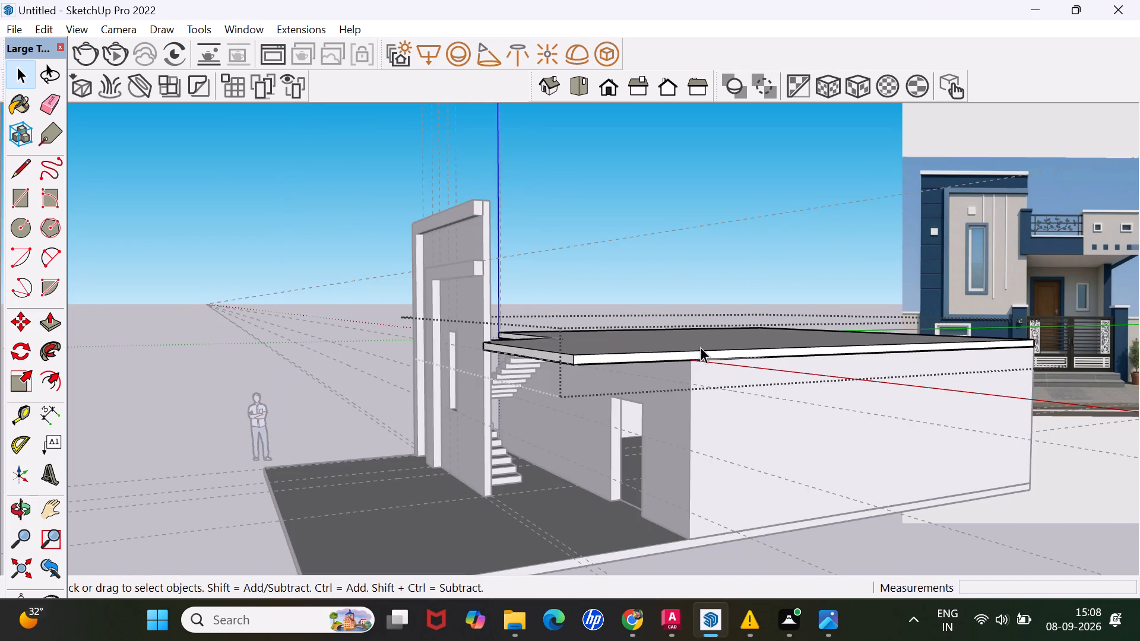
{"action": "key", "text": "p"}
{"action": "scroll", "coordinate": [688, 347], "scroll_direction": "up", "scroll_amount": 1}
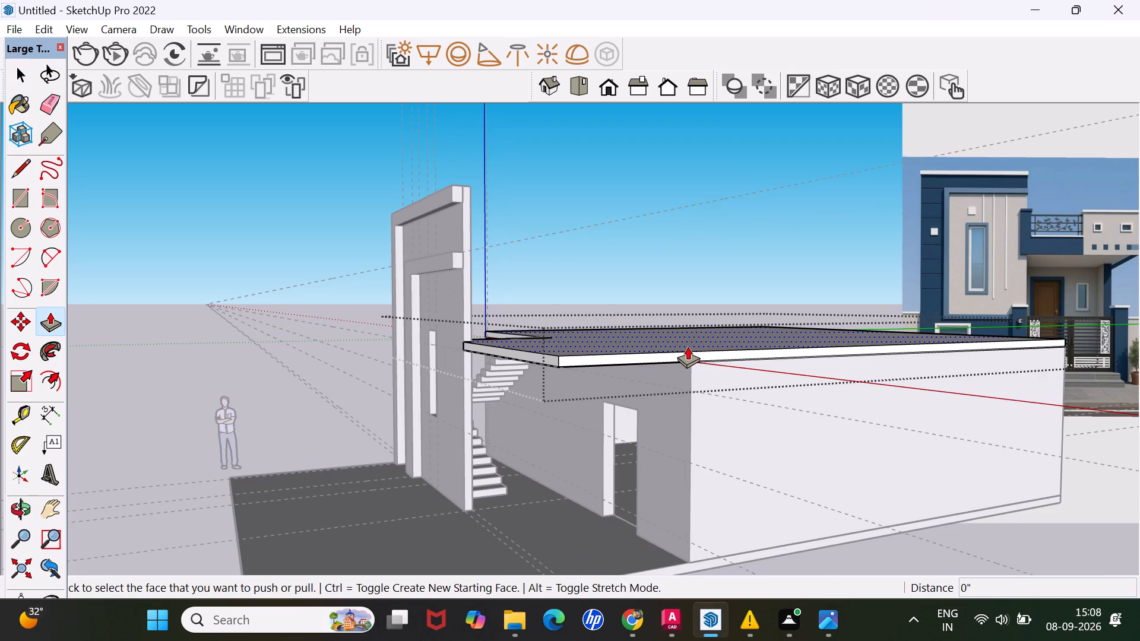
{"action": "scroll", "coordinate": [687, 346], "scroll_direction": "up", "scroll_amount": 1}
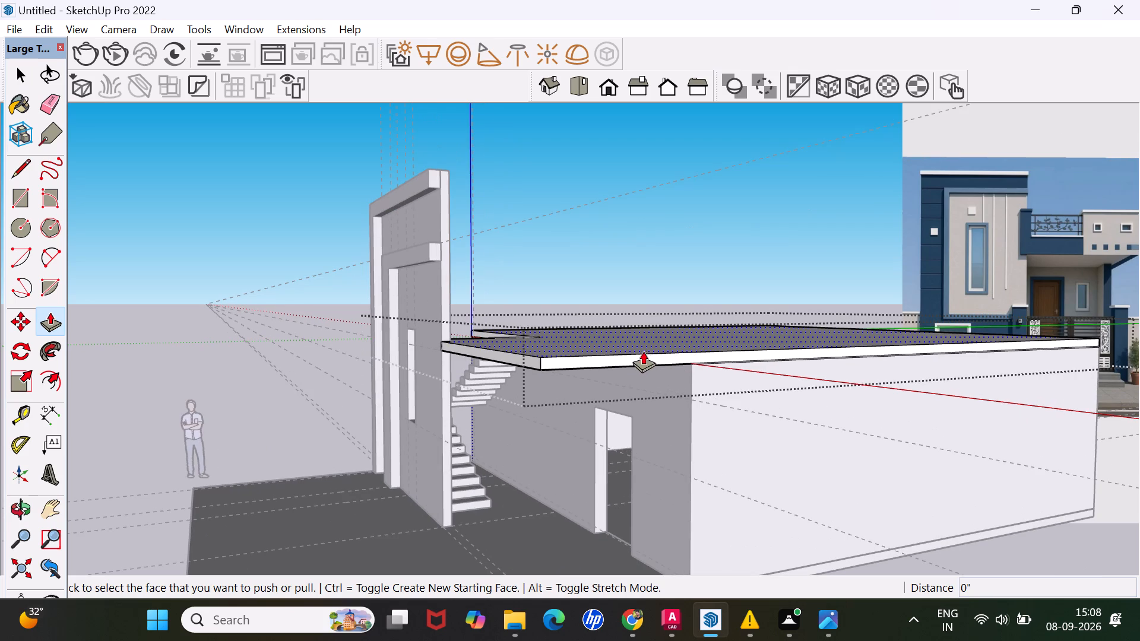
{"action": "left_click", "coordinate": [591, 357]}
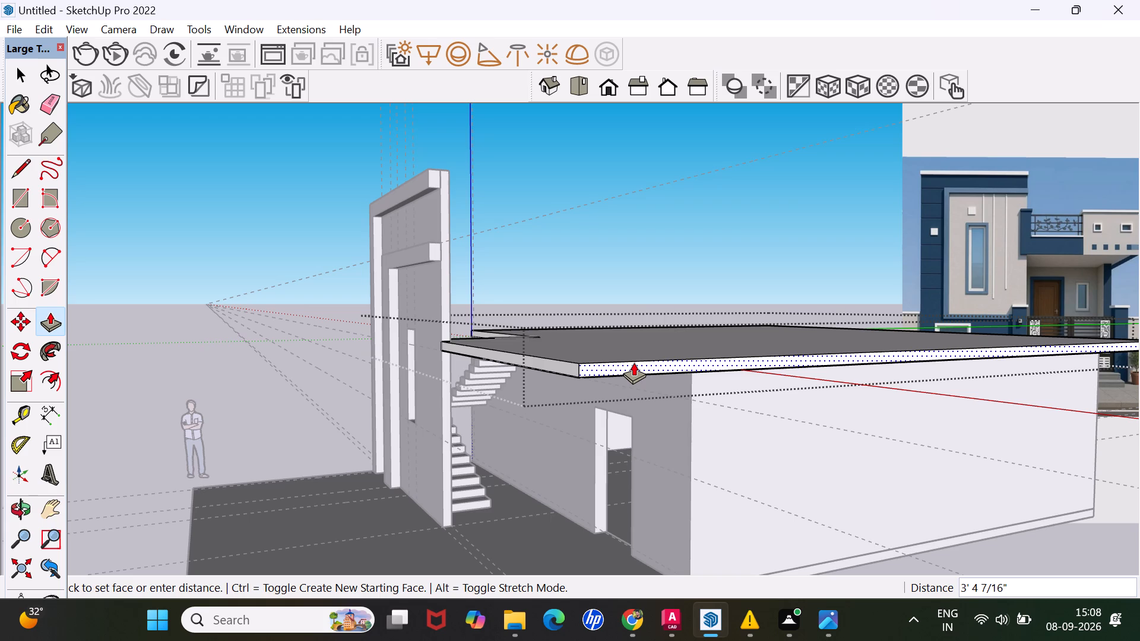
{"action": "key", "text": "3"}
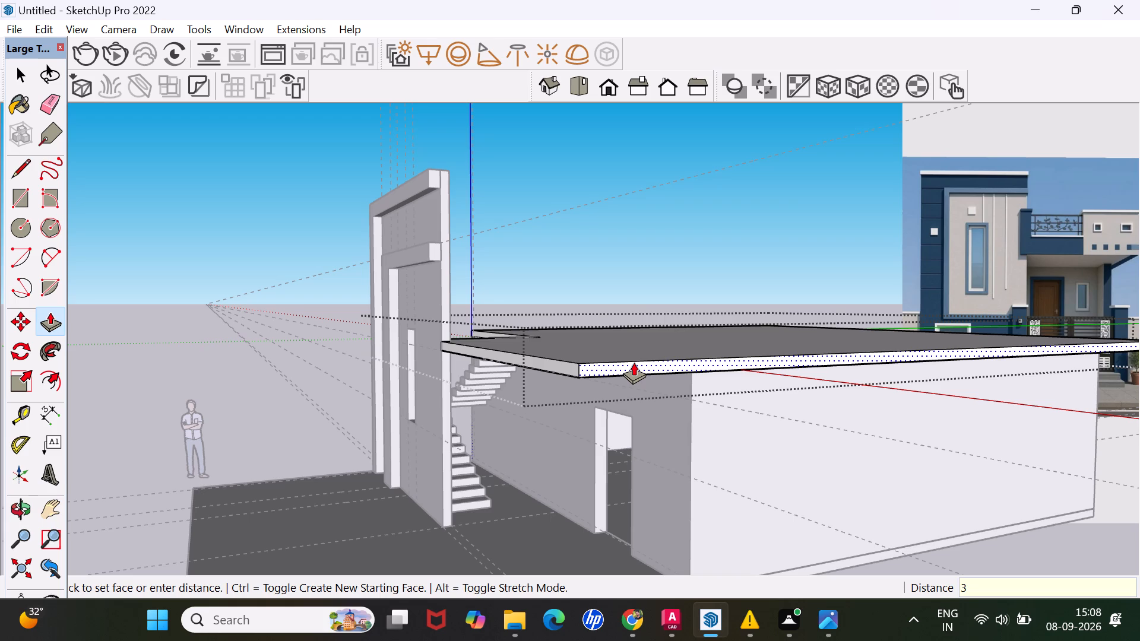
{"action": "key", "text": "apostrophe"}
{"action": "key", "text": "Return"}
Examine the roof slab's side overhang from the front, above and below, and close the slab's editing.
{"action": "middle_click_drag", "start_coordinate": [544, 386], "coordinate": [632, 385]}
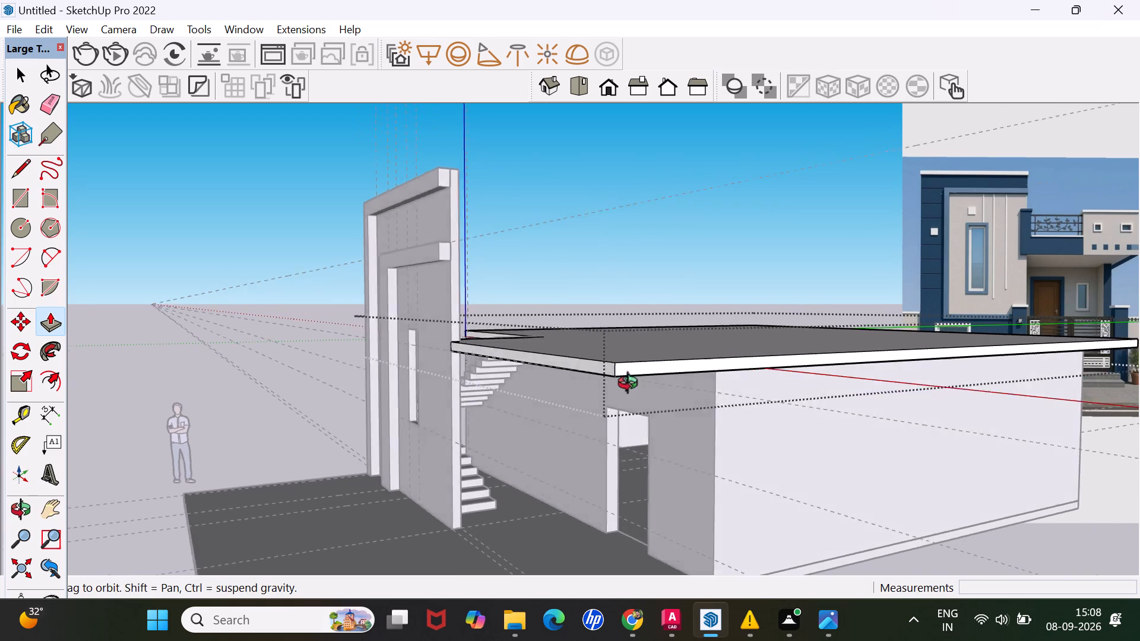
{"action": "middle_click_drag", "start_coordinate": [632, 385], "coordinate": [812, 349]}
{"action": "middle_click_drag", "start_coordinate": [796, 367], "coordinate": [795, 378]}
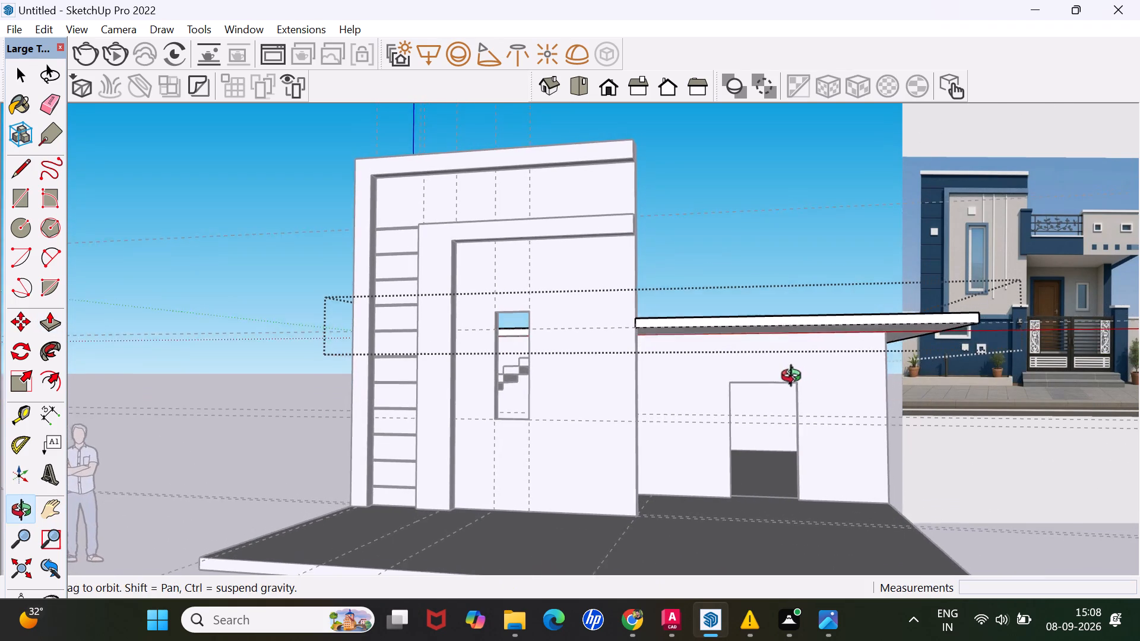
{"action": "middle_click_drag", "start_coordinate": [795, 378], "coordinate": [784, 453]}
{"action": "scroll", "coordinate": [790, 364], "scroll_direction": "down", "scroll_amount": 1}
{"action": "scroll", "coordinate": [789, 356], "scroll_direction": "up", "scroll_amount": 1}
{"action": "scroll", "coordinate": [755, 307], "scroll_direction": "up", "scroll_amount": 3}
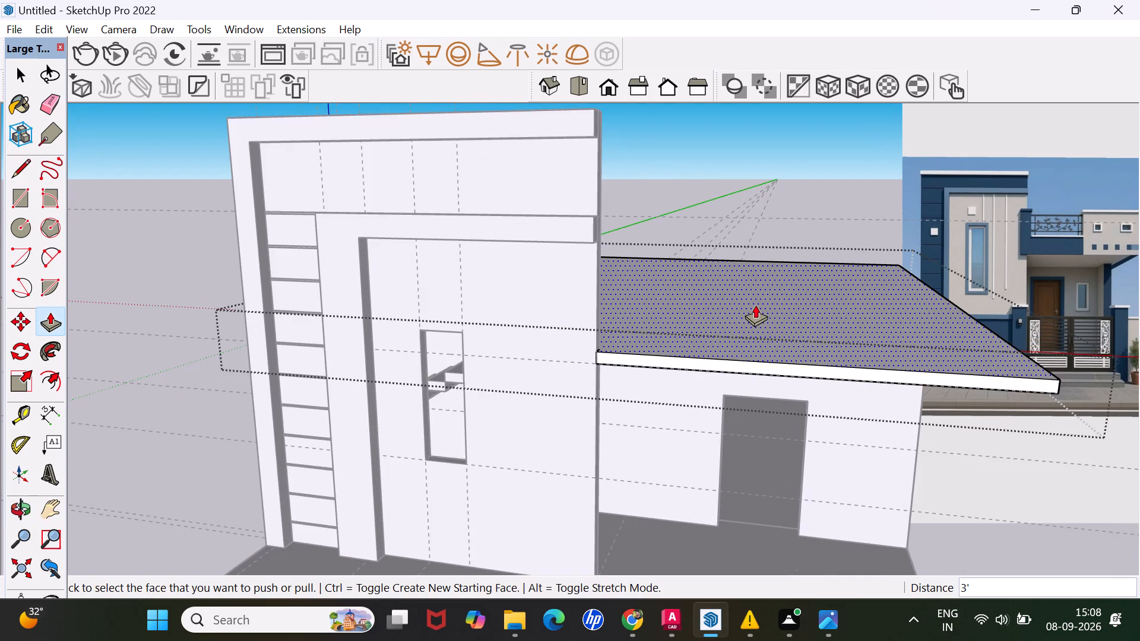
{"action": "scroll", "coordinate": [683, 341], "scroll_direction": "down", "scroll_amount": 4}
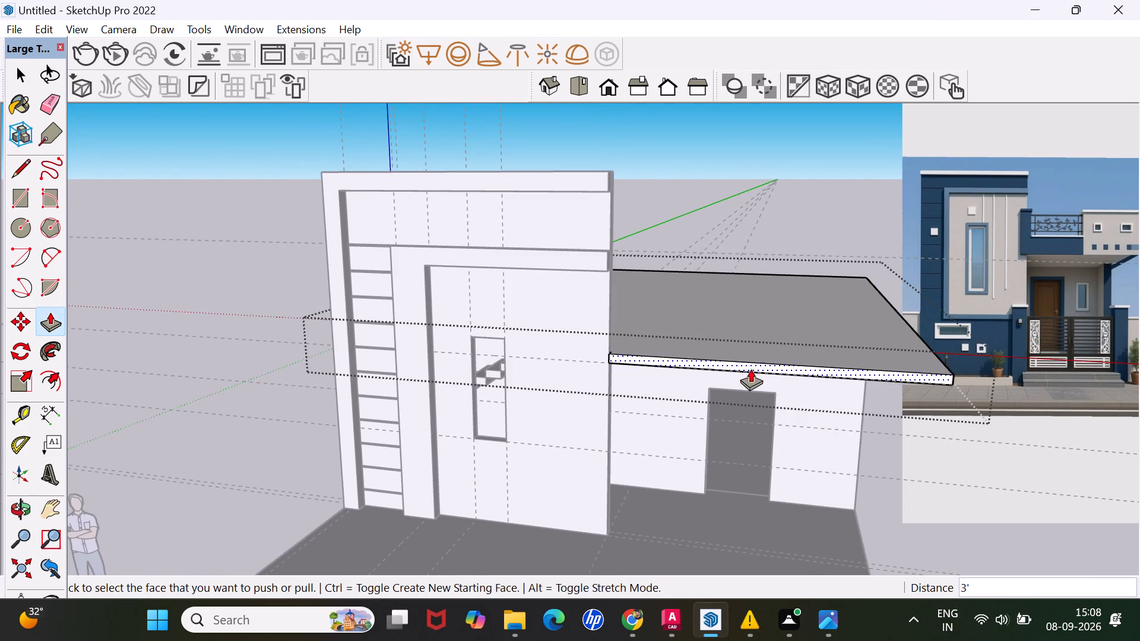
{"action": "scroll", "coordinate": [749, 373], "scroll_direction": "up", "scroll_amount": 2}
{"action": "middle_click_drag", "start_coordinate": [755, 338], "coordinate": [774, 256]}
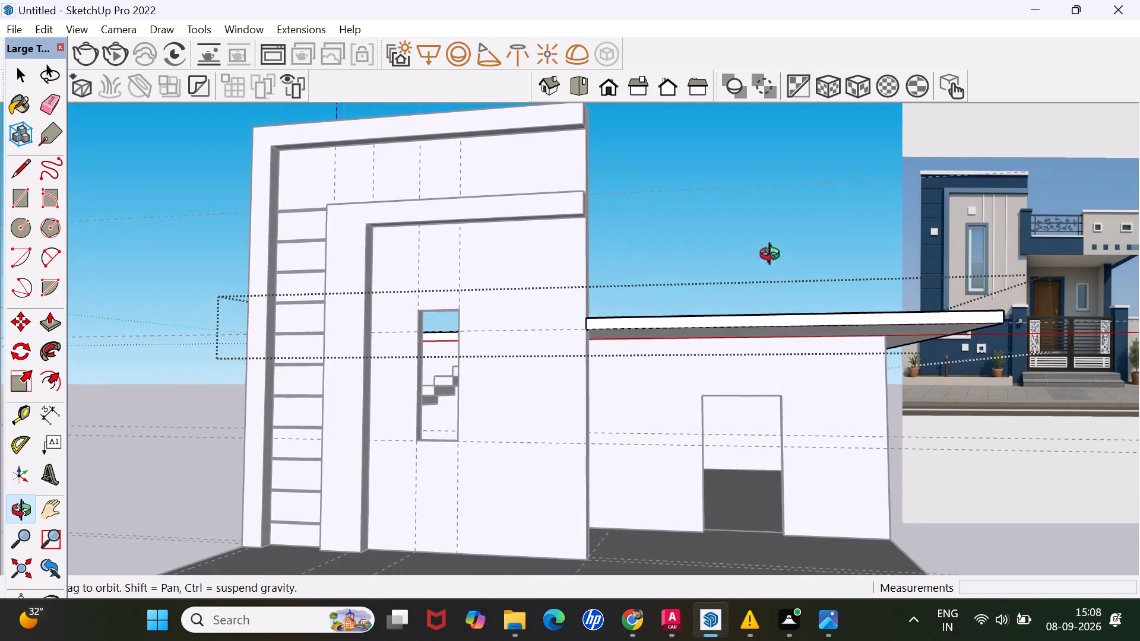
{"action": "middle_click_drag", "start_coordinate": [774, 256], "coordinate": [774, 256]}
{"action": "scroll", "coordinate": [774, 288], "scroll_direction": "down", "scroll_amount": 4}
{"action": "middle_click_drag", "start_coordinate": [781, 342], "coordinate": [767, 377]}
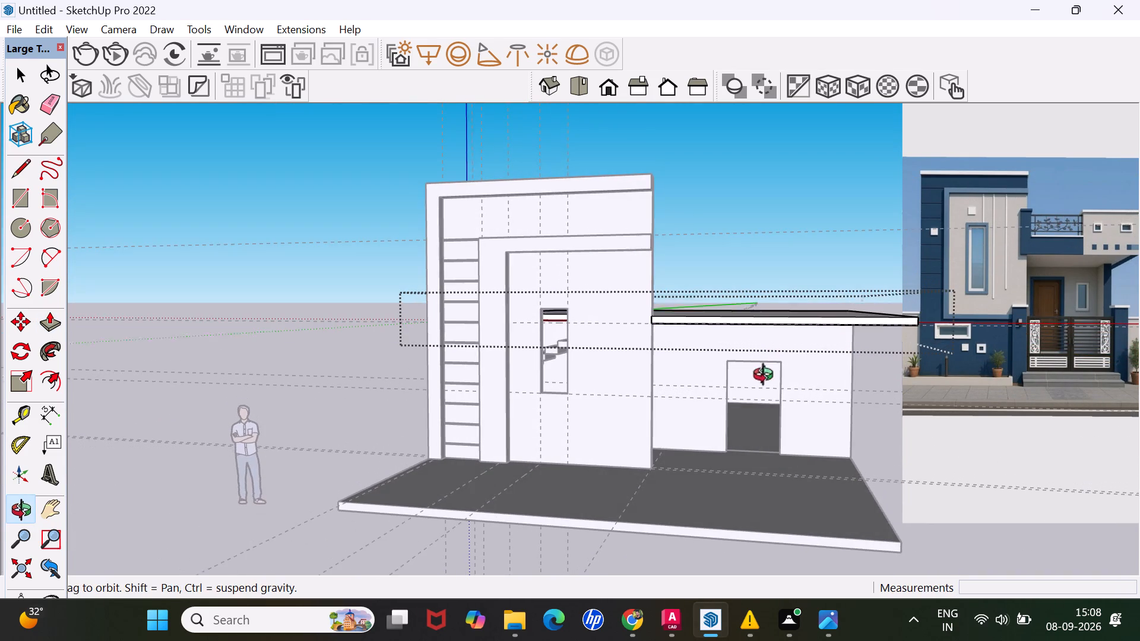
{"action": "middle_click_drag", "start_coordinate": [767, 377], "coordinate": [767, 377]}
{"action": "scroll", "coordinate": [698, 421], "scroll_direction": "up", "scroll_amount": 2}
{"action": "scroll", "coordinate": [759, 399], "scroll_direction": "down", "scroll_amount": 4}
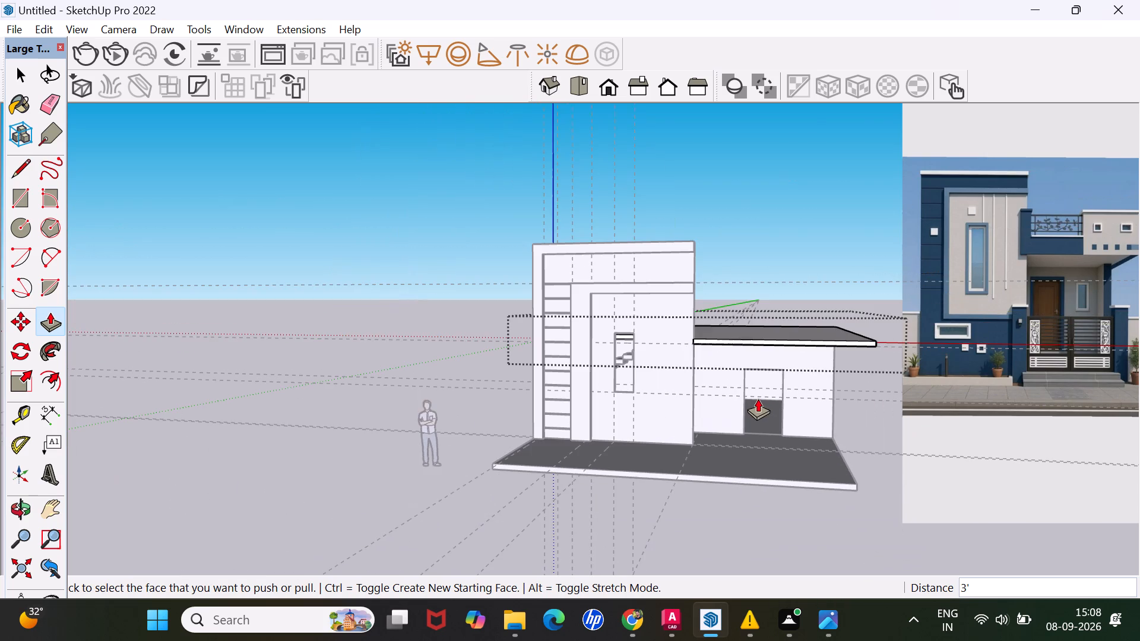
{"action": "key", "text": "space"}
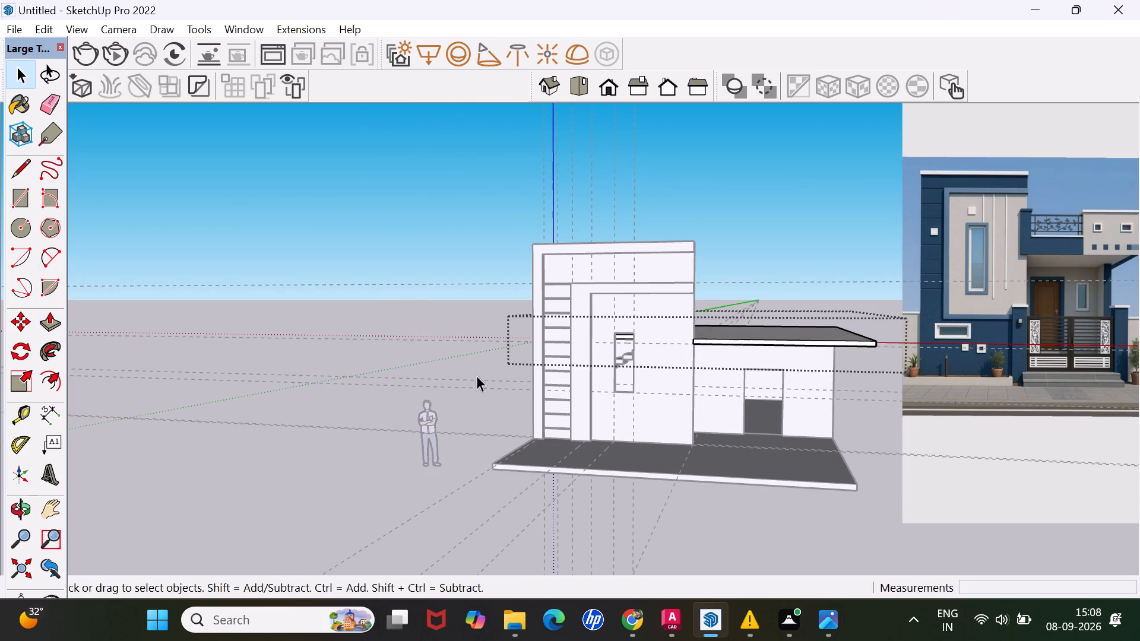
{"action": "left_click", "coordinate": [476, 375]}
Examine the whole house from the front and the entrance side, checking the roof overhang against the reference image.
{"action": "scroll", "coordinate": [671, 361], "scroll_direction": "down", "scroll_amount": 1}
{"action": "scroll", "coordinate": [722, 355], "scroll_direction": "down", "scroll_amount": 4}
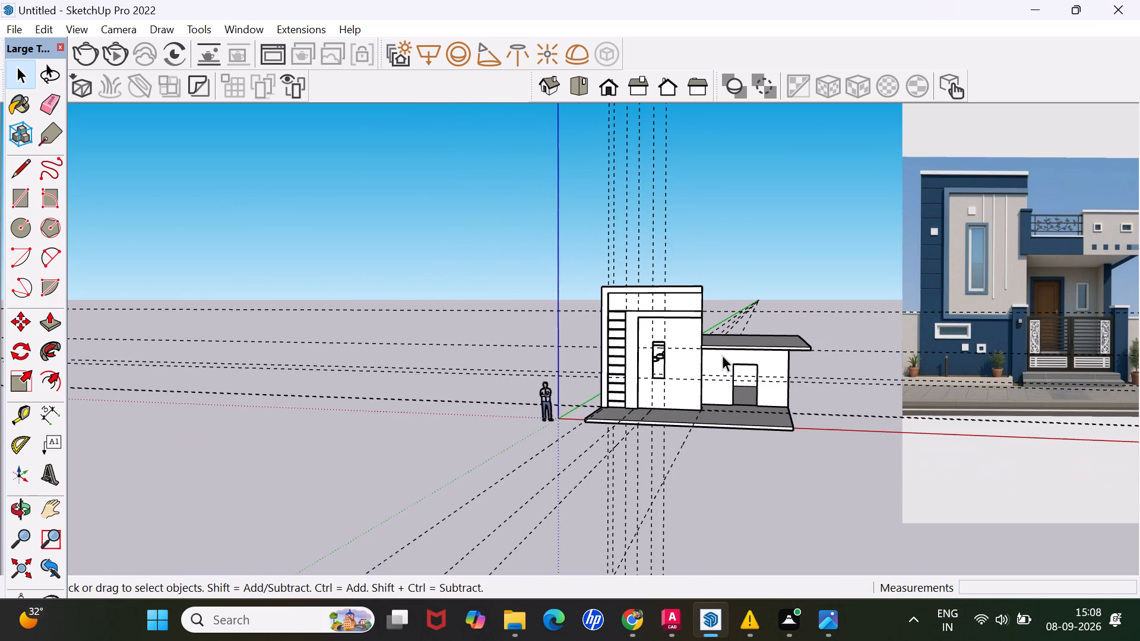
{"action": "scroll", "coordinate": [759, 351], "scroll_direction": "up", "scroll_amount": 8}
{"action": "middle_click_drag", "start_coordinate": [784, 348], "coordinate": [791, 341]}
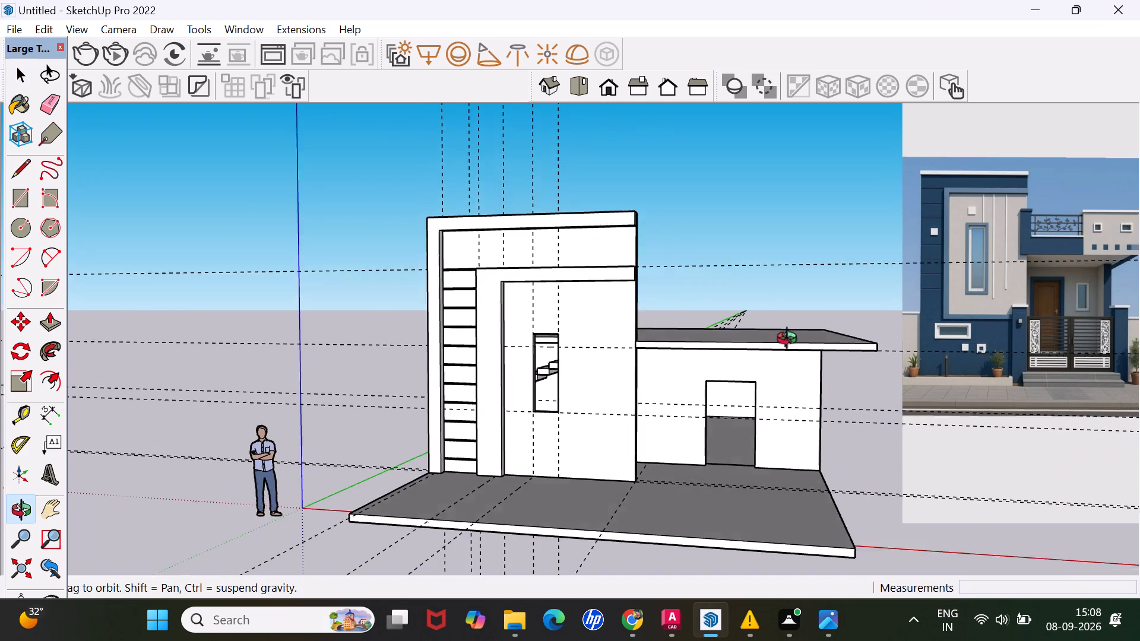
{"action": "middle_click_drag", "start_coordinate": [791, 341], "coordinate": [703, 307]}
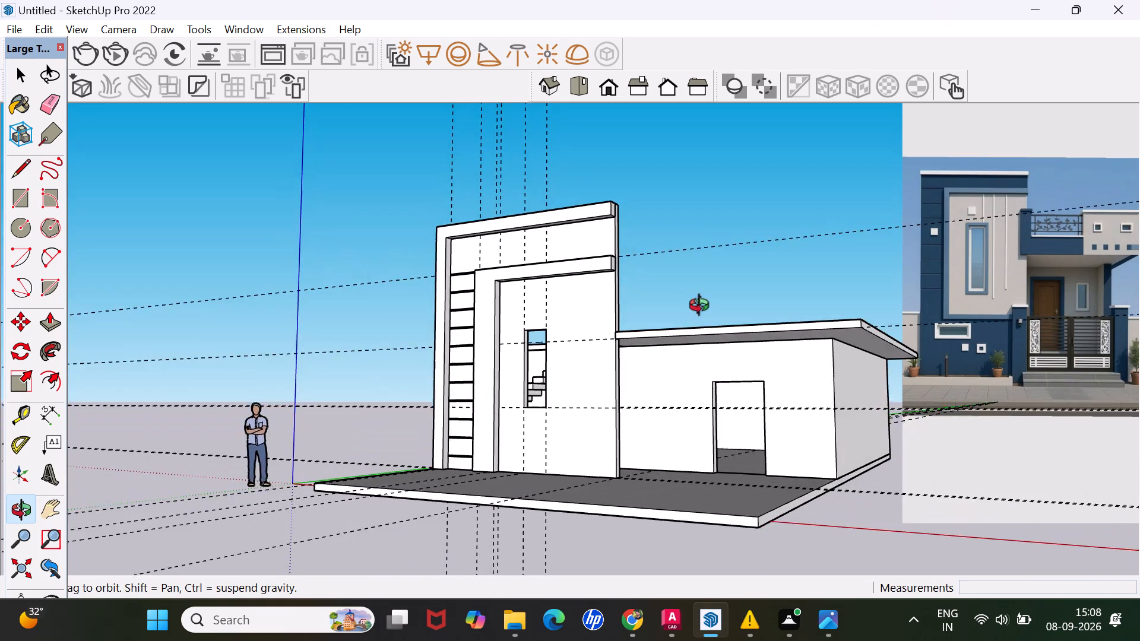
{"action": "middle_click_drag", "start_coordinate": [703, 307], "coordinate": [727, 331]}
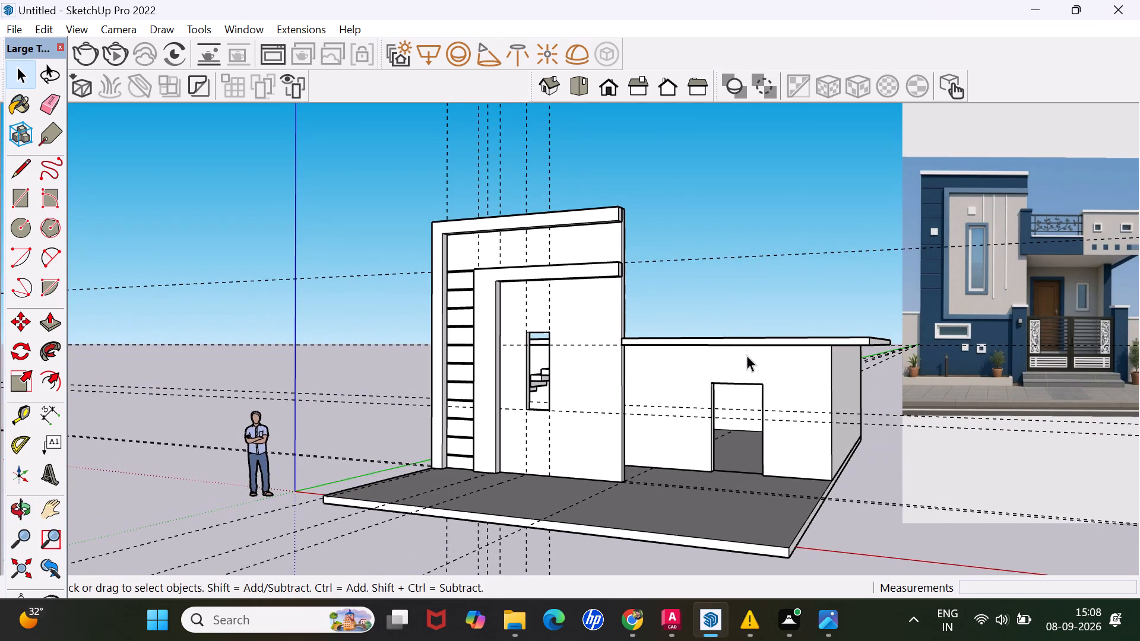
{"action": "scroll", "coordinate": [771, 399], "scroll_direction": "up", "scroll_amount": 1}
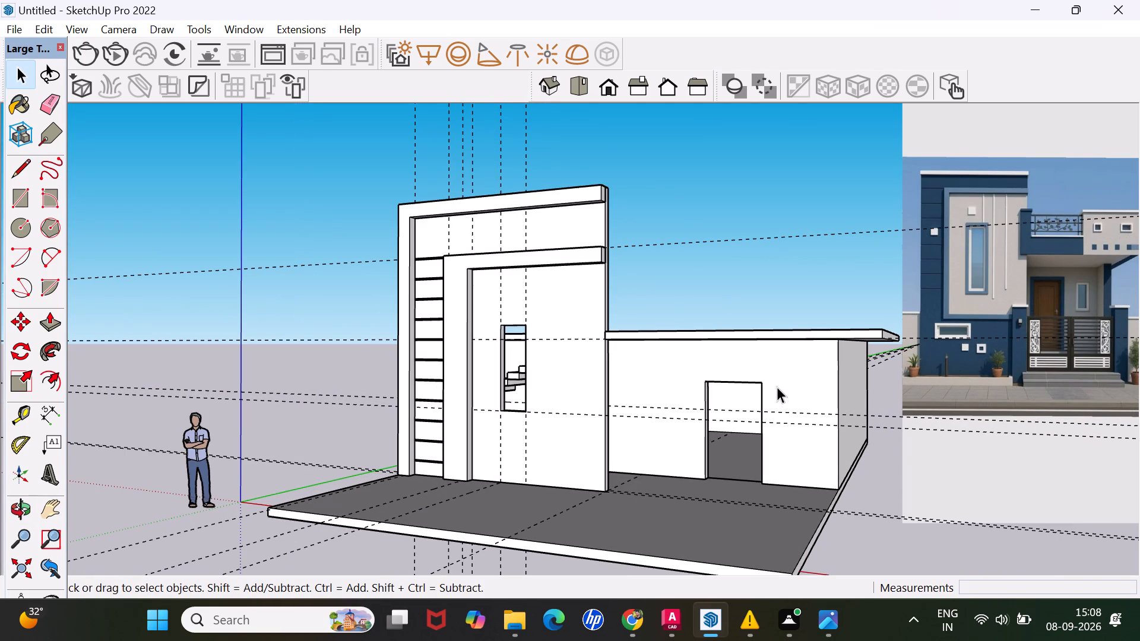
{"action": "scroll", "coordinate": [734, 399], "scroll_direction": "down", "scroll_amount": 2}
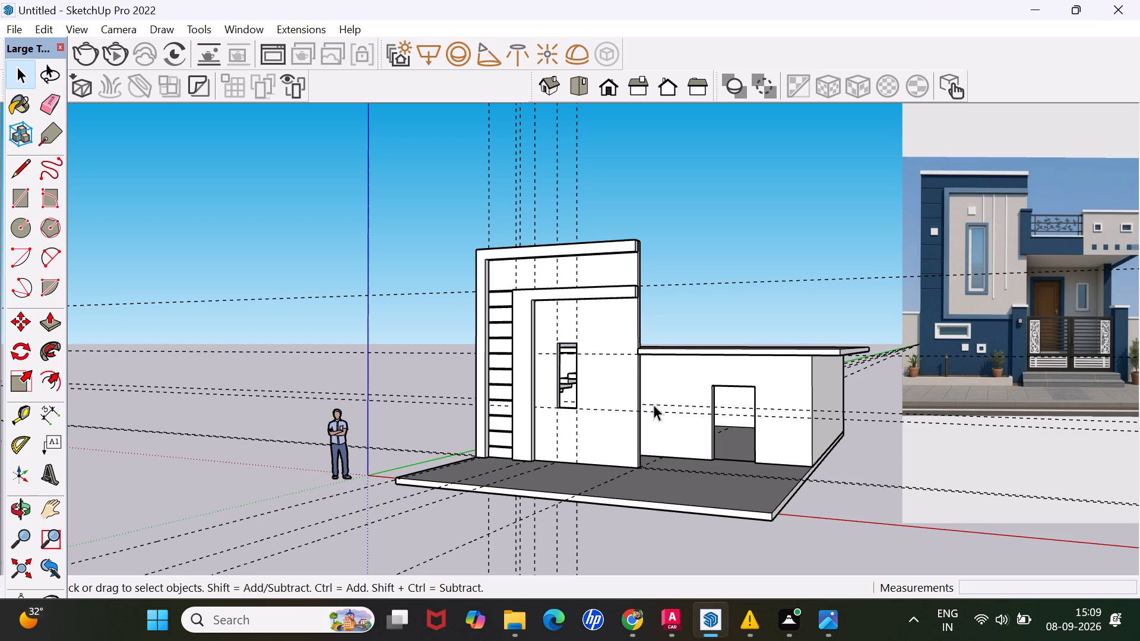
{"action": "scroll", "coordinate": [674, 408], "scroll_direction": "up", "scroll_amount": 1}
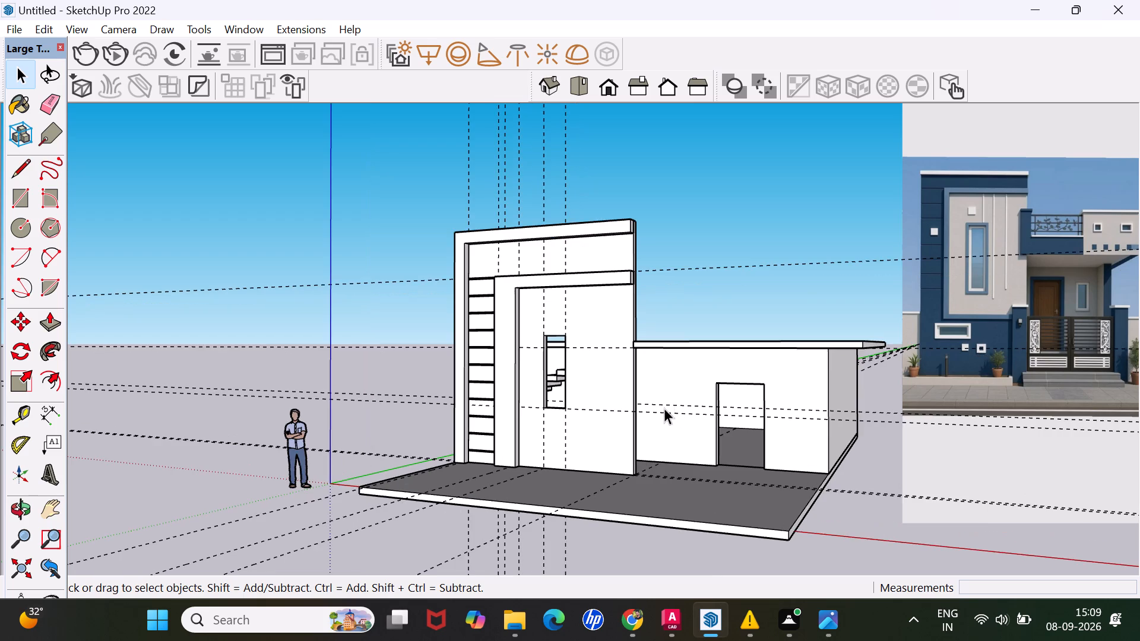
{"action": "scroll", "coordinate": [664, 396], "scroll_direction": "up", "scroll_amount": 4}
{"action": "middle_click_drag", "start_coordinate": [661, 394], "coordinate": [662, 394]}
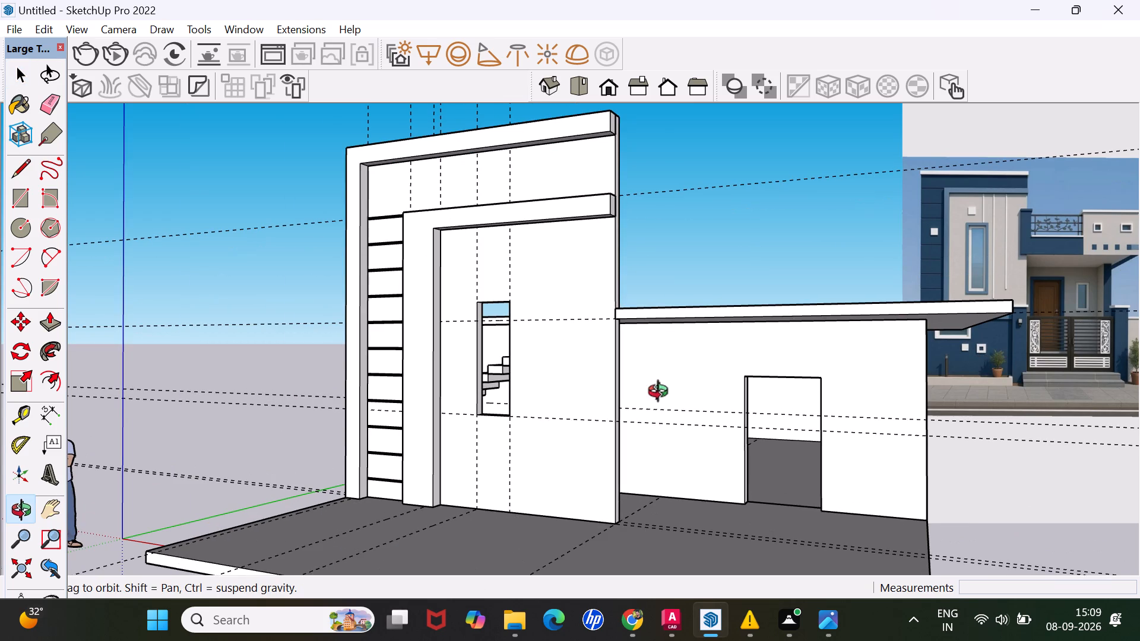
{"action": "middle_click_drag", "start_coordinate": [662, 394], "coordinate": [792, 416]}
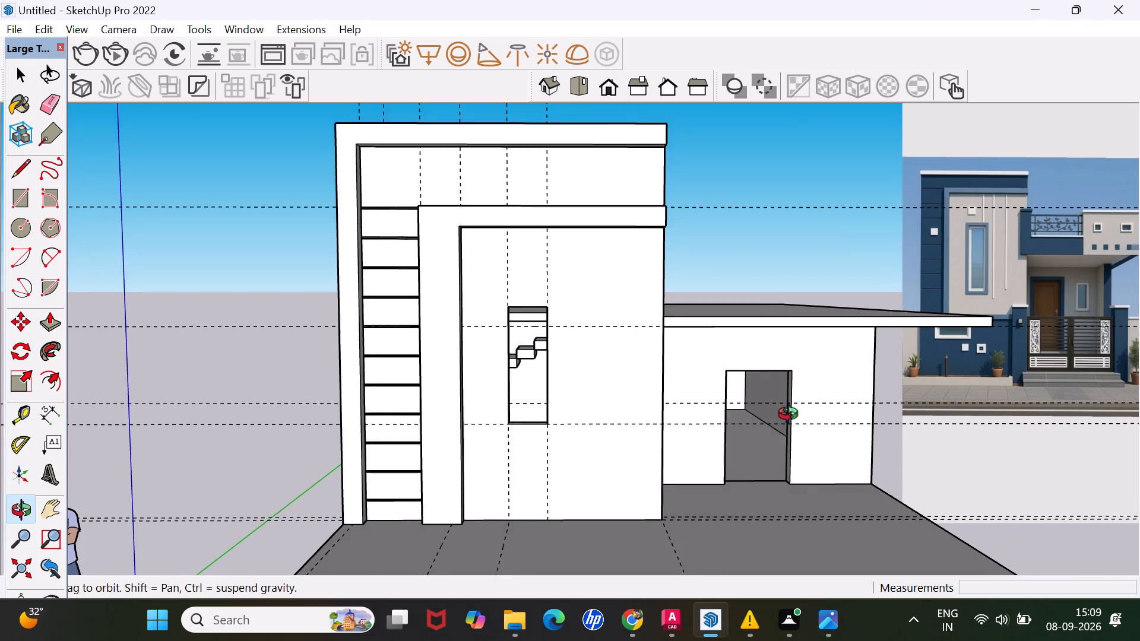
{"action": "middle_click_drag", "start_coordinate": [792, 416], "coordinate": [791, 418]}
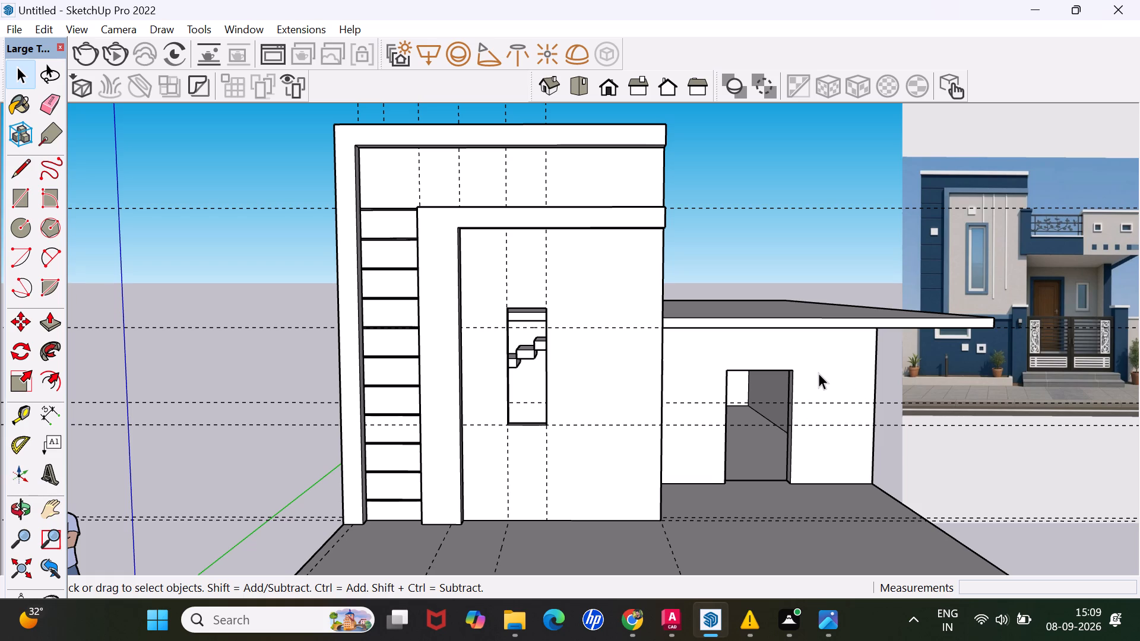
Examine the entrance area and roof overhang from the front and above, comparing them with the reference image.
{"action": "middle_click_drag", "start_coordinate": [837, 420], "coordinate": [834, 419]}
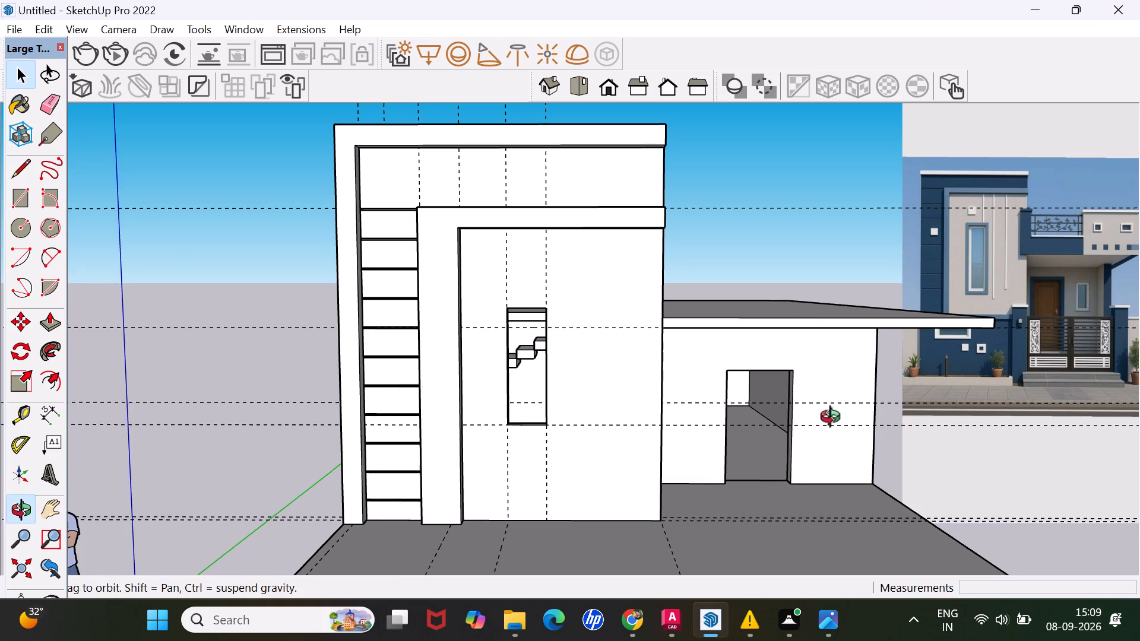
{"action": "middle_click_drag", "start_coordinate": [834, 419], "coordinate": [783, 395]}
{"action": "scroll", "coordinate": [783, 395], "scroll_direction": "down", "scroll_amount": 3}
{"action": "scroll", "coordinate": [730, 427], "scroll_direction": "up", "scroll_amount": 1}
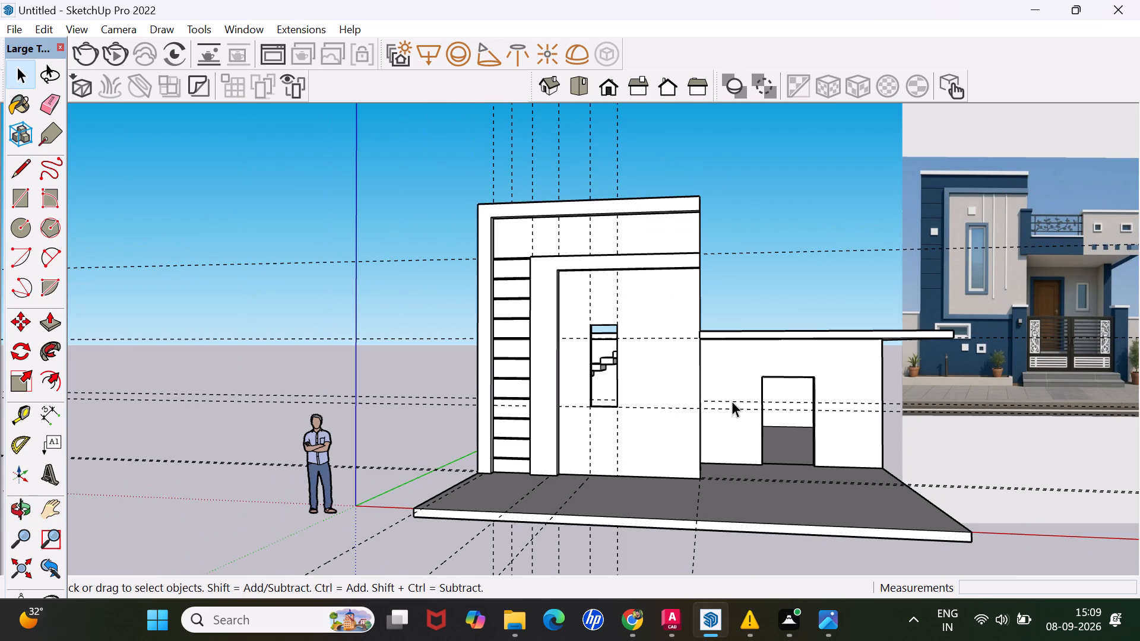
{"action": "scroll", "coordinate": [731, 401], "scroll_direction": "up", "scroll_amount": 1}
{"action": "middle_click_drag", "start_coordinate": [664, 414], "coordinate": [584, 457]}
{"action": "scroll", "coordinate": [584, 457], "scroll_direction": "down", "scroll_amount": 1}
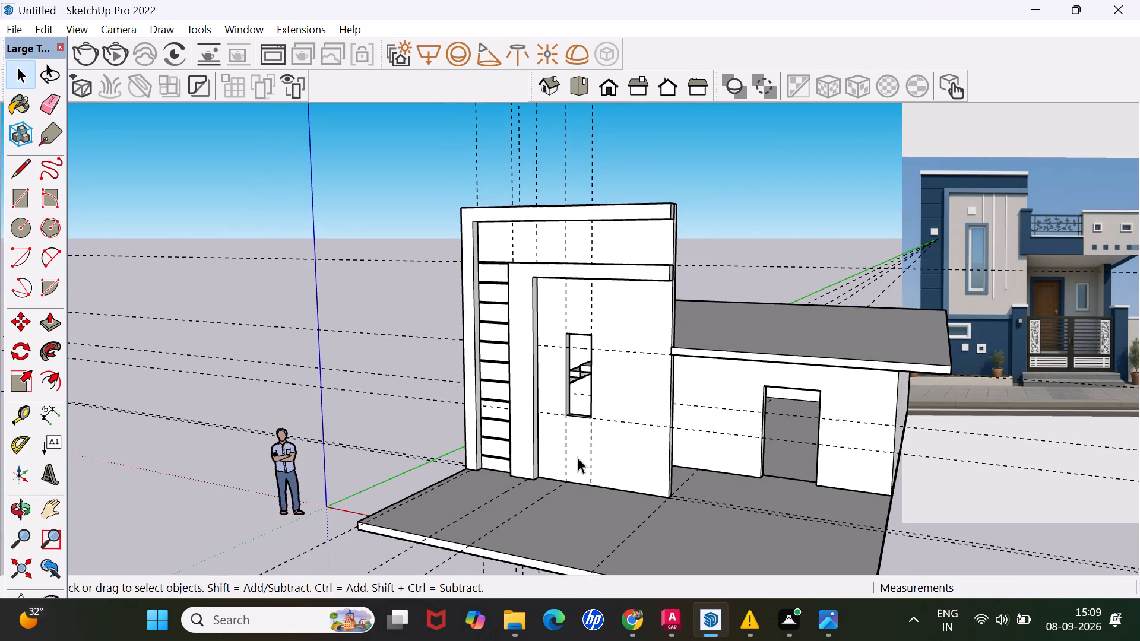
{"action": "scroll", "coordinate": [574, 448], "scroll_direction": "down", "scroll_amount": 4}
{"action": "scroll", "coordinate": [668, 439], "scroll_direction": "up", "scroll_amount": 3}
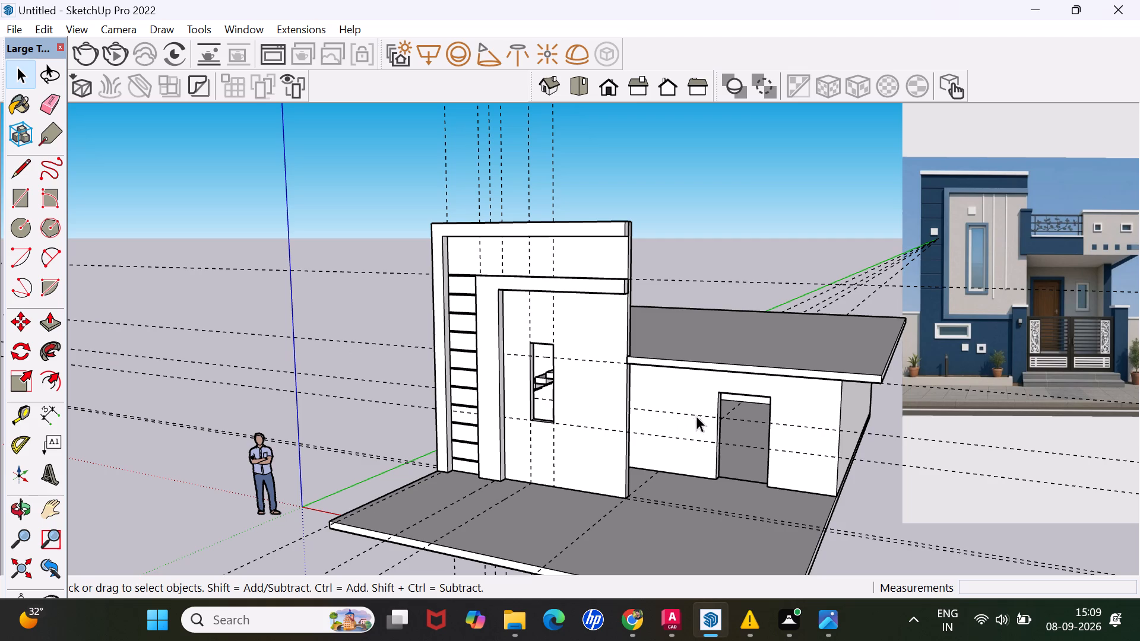
{"action": "scroll", "coordinate": [824, 405], "scroll_direction": "up", "scroll_amount": 3}
{"action": "scroll", "coordinate": [775, 402], "scroll_direction": "down", "scroll_amount": 4}
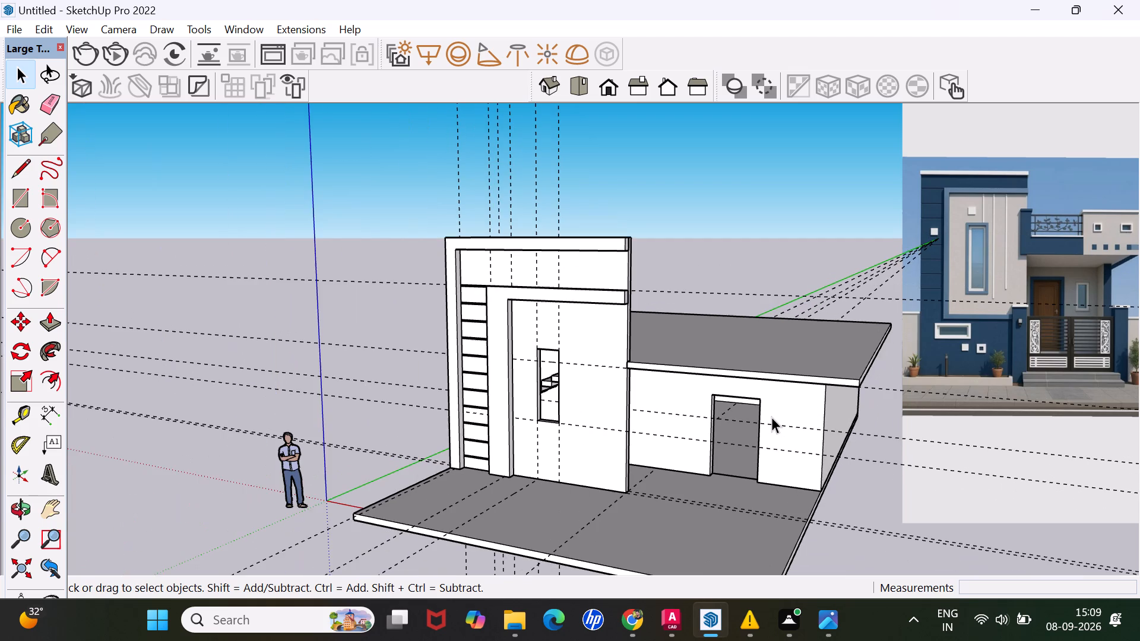
{"action": "scroll", "coordinate": [771, 429], "scroll_direction": "up", "scroll_amount": 4}
{"action": "scroll", "coordinate": [750, 415], "scroll_direction": "down", "scroll_amount": 3}
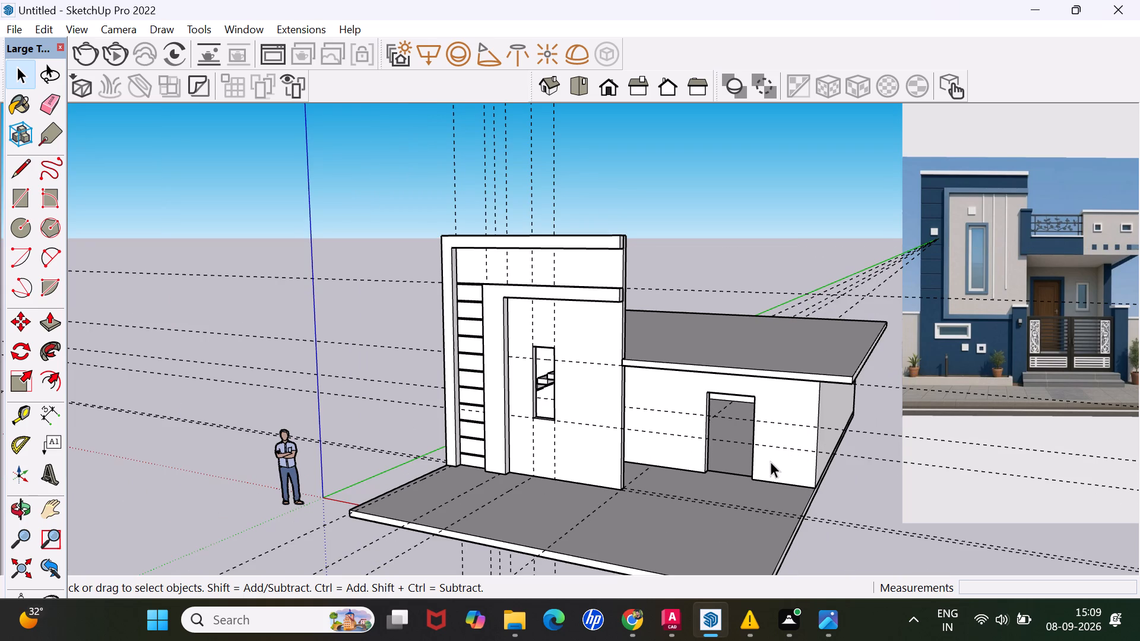
Draw a 9" by 9" rectangle on the floor slab where the tall front wall's guide line meets the slab's side edge.
{"action": "scroll", "coordinate": [796, 519], "scroll_direction": "up", "scroll_amount": 1}
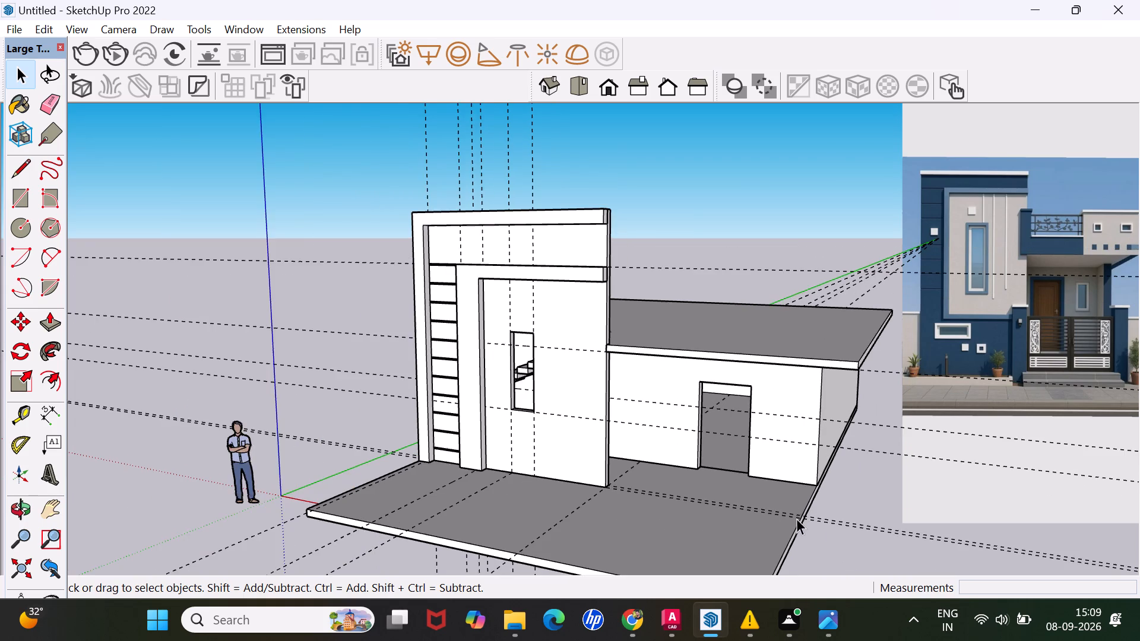
{"action": "scroll", "coordinate": [793, 518], "scroll_direction": "up", "scroll_amount": 3}
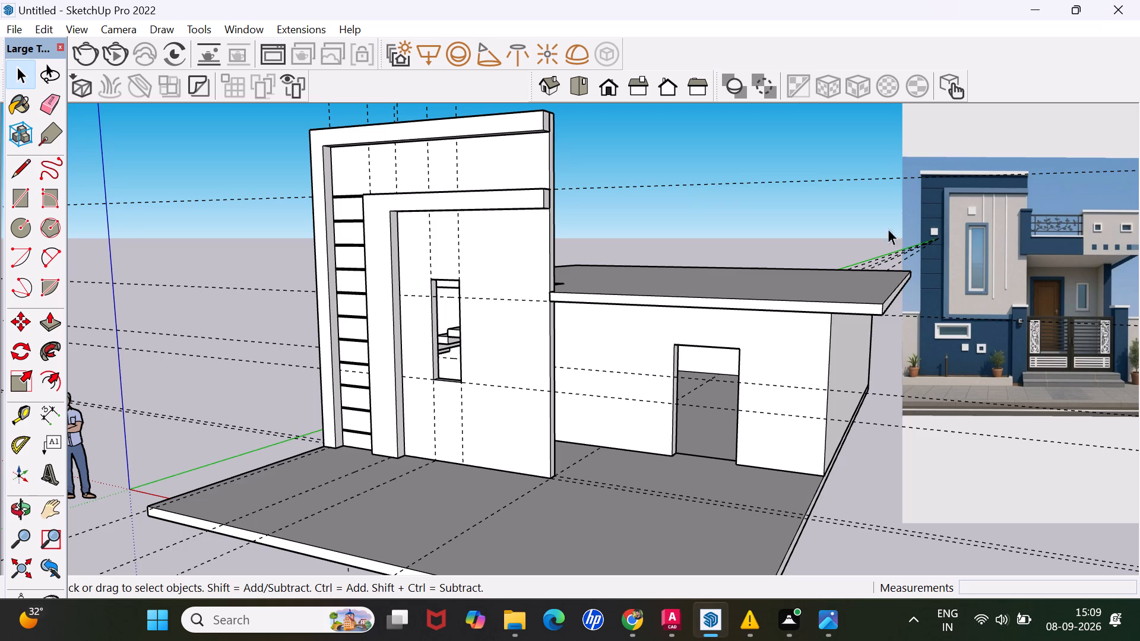
{"action": "left_click", "coordinate": [23, 191]}
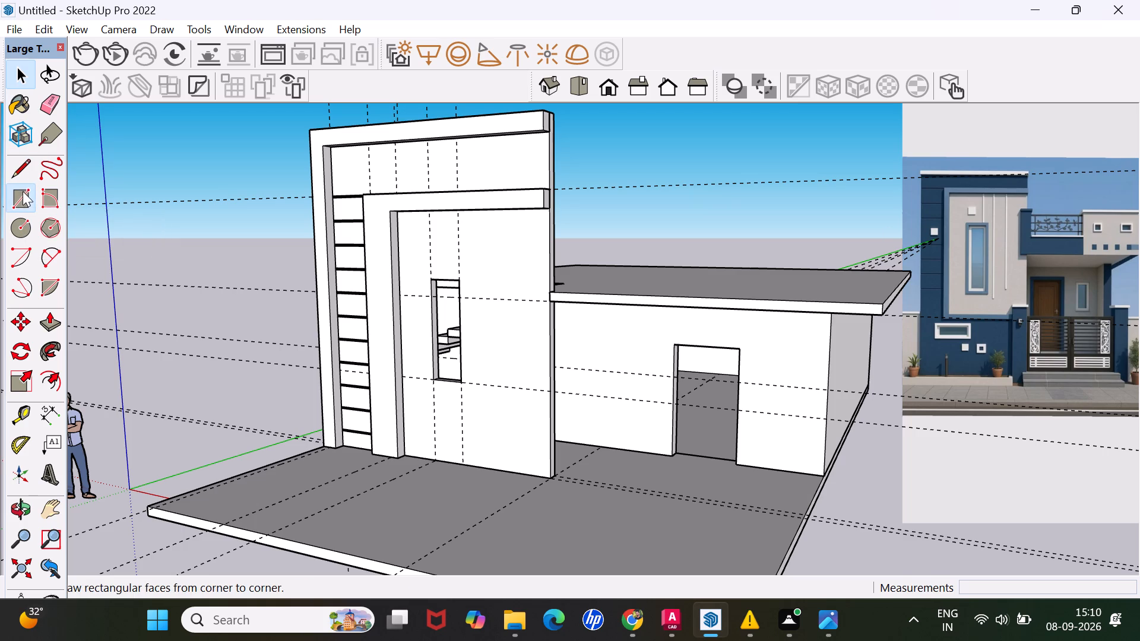
{"action": "scroll", "coordinate": [807, 515], "scroll_direction": "up", "scroll_amount": 3}
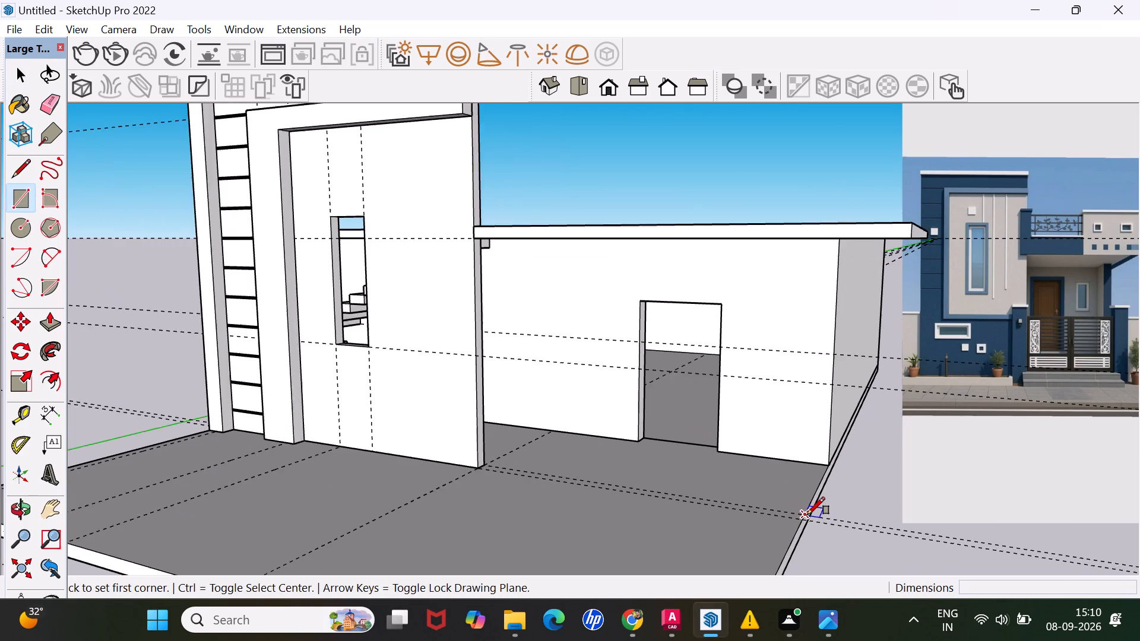
{"action": "scroll", "coordinate": [807, 515], "scroll_direction": "up", "scroll_amount": 7}
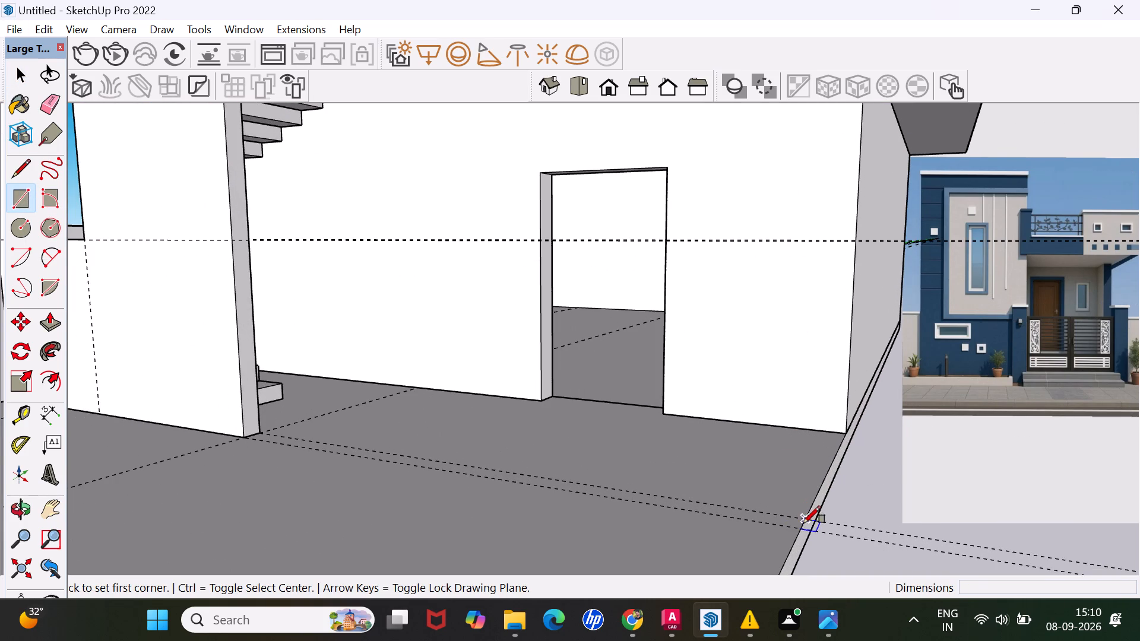
{"action": "left_click", "coordinate": [803, 526]}
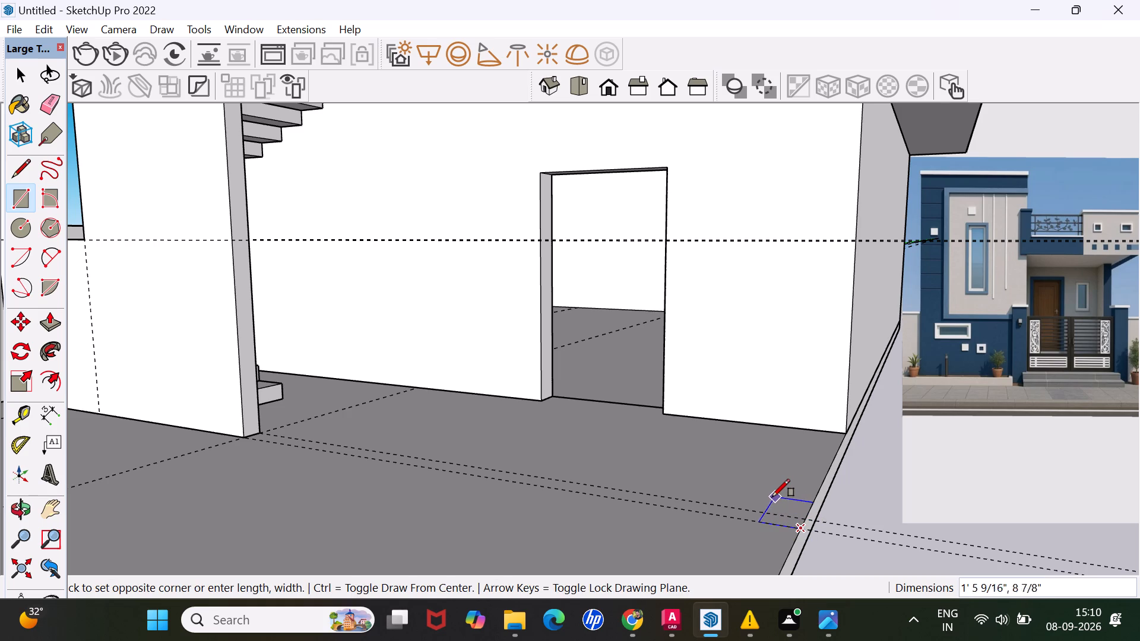
{"action": "type", "text": "9,9"}
{"action": "key", "text": "Return"}
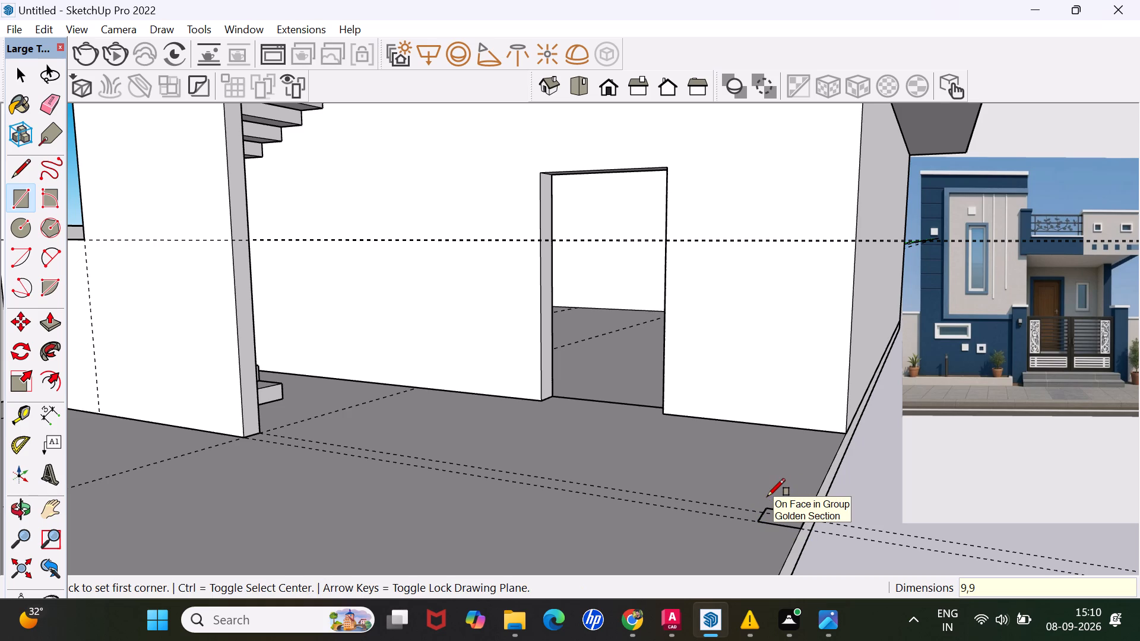
Push/pull the 9" square up 10' to the roof slab to form the entrance column.
{"action": "key", "text": "p"}
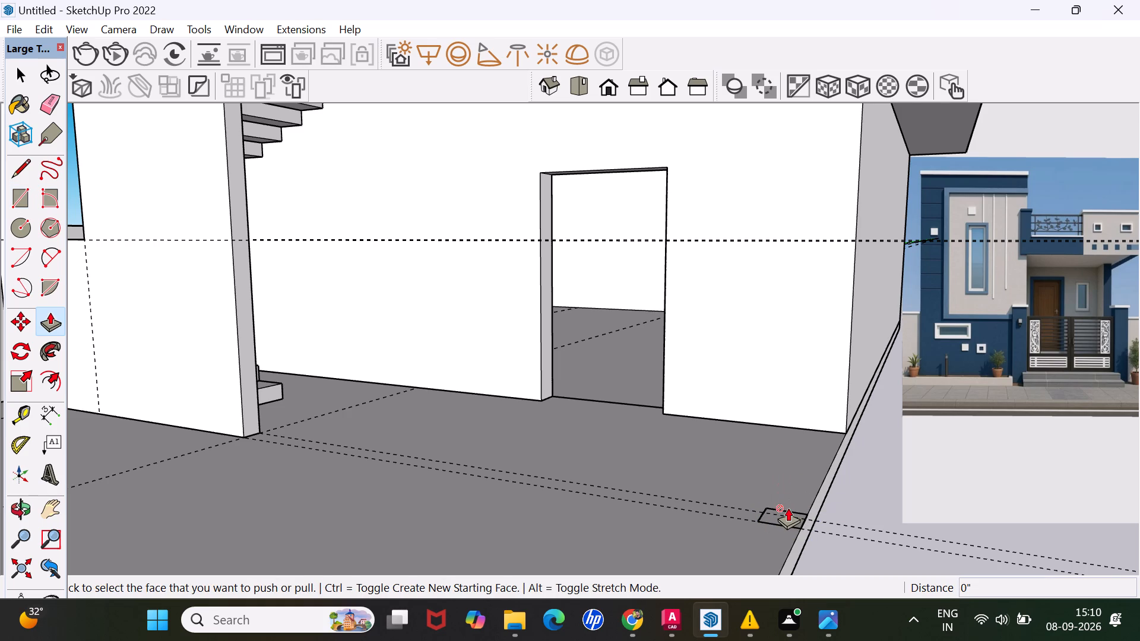
{"action": "key", "text": "space"}
{"action": "scroll", "coordinate": [783, 512], "scroll_direction": "up", "scroll_amount": 5}
{"action": "middle_click_drag", "start_coordinate": [769, 516], "coordinate": [746, 551]}
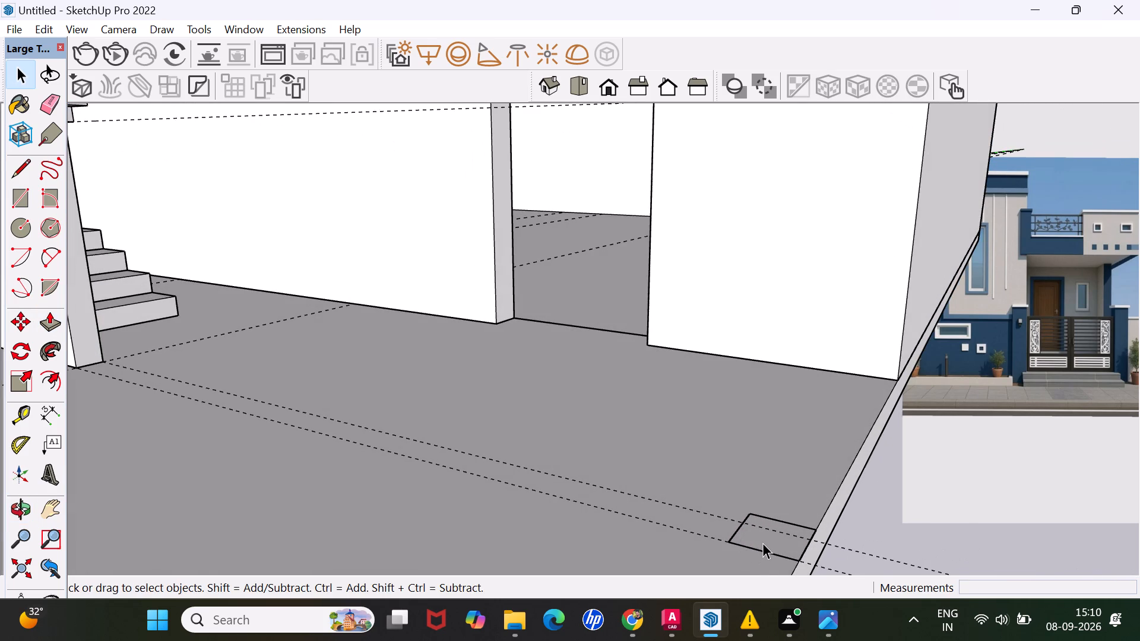
{"action": "scroll", "coordinate": [762, 542], "scroll_direction": "up", "scroll_amount": 1}
{"action": "key", "text": "p"}
{"action": "left_click", "coordinate": [777, 528]}
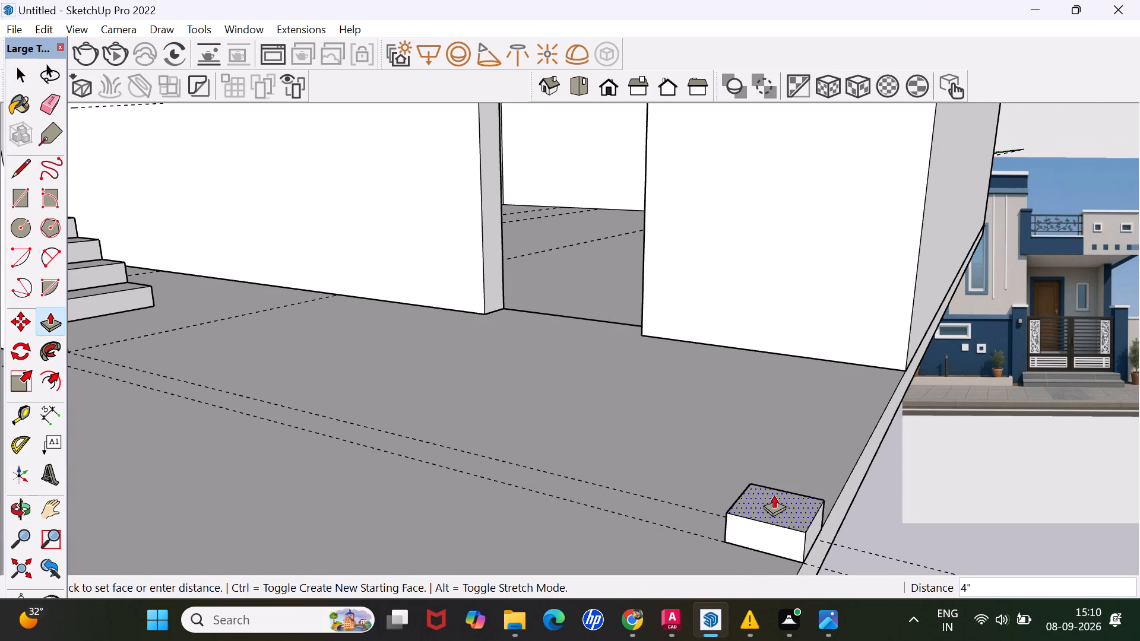
{"action": "scroll", "coordinate": [761, 423], "scroll_direction": "down", "scroll_amount": 17}
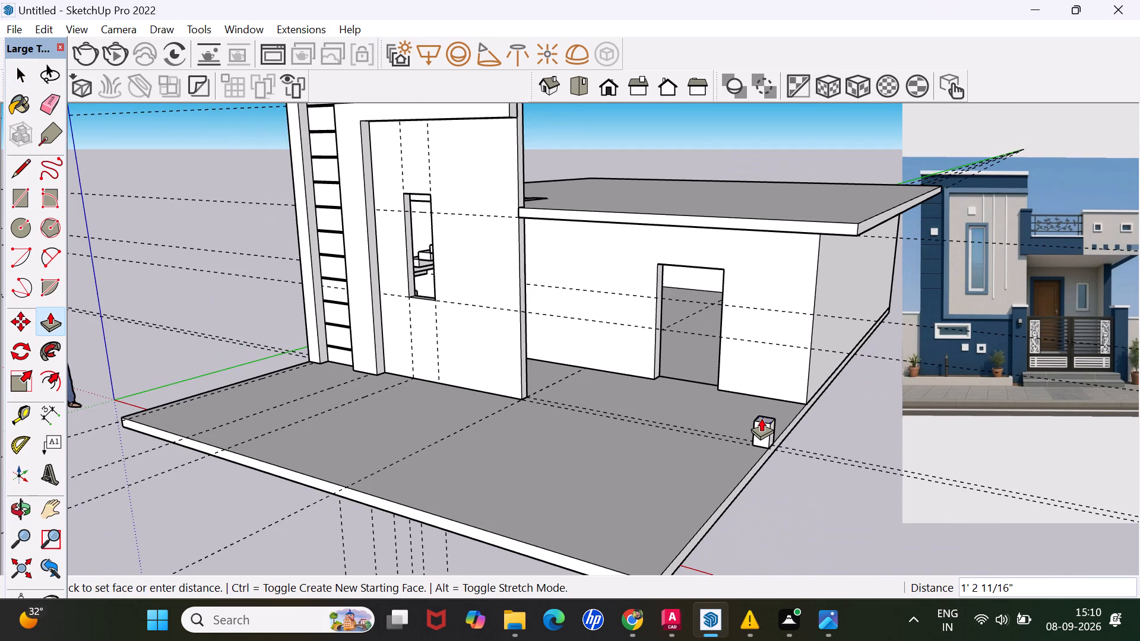
{"action": "left_click", "coordinate": [784, 229]}
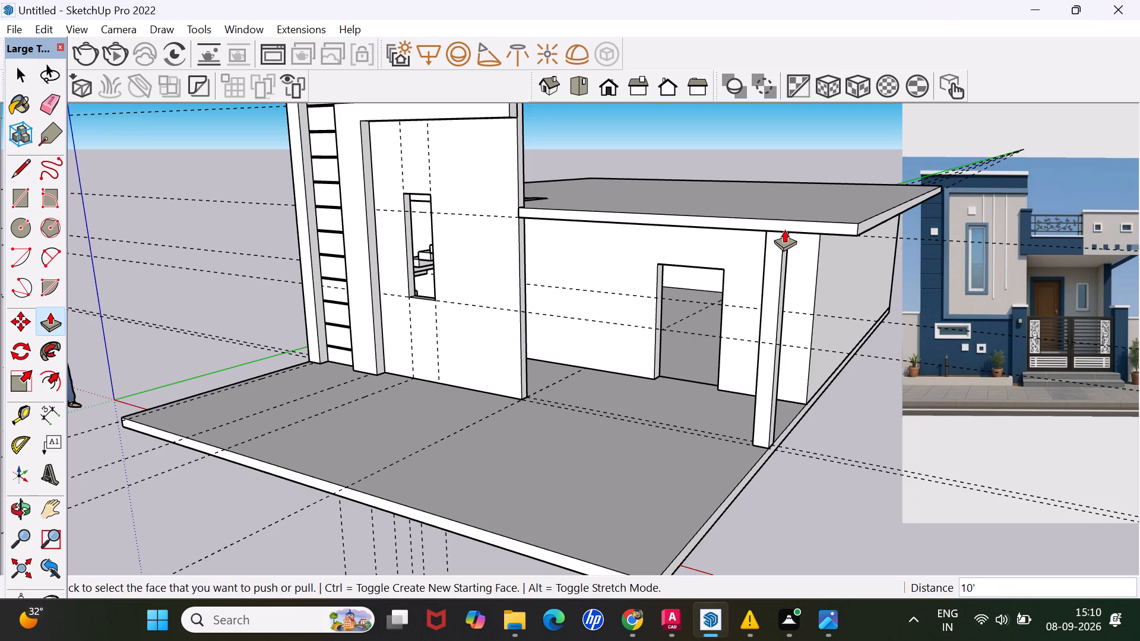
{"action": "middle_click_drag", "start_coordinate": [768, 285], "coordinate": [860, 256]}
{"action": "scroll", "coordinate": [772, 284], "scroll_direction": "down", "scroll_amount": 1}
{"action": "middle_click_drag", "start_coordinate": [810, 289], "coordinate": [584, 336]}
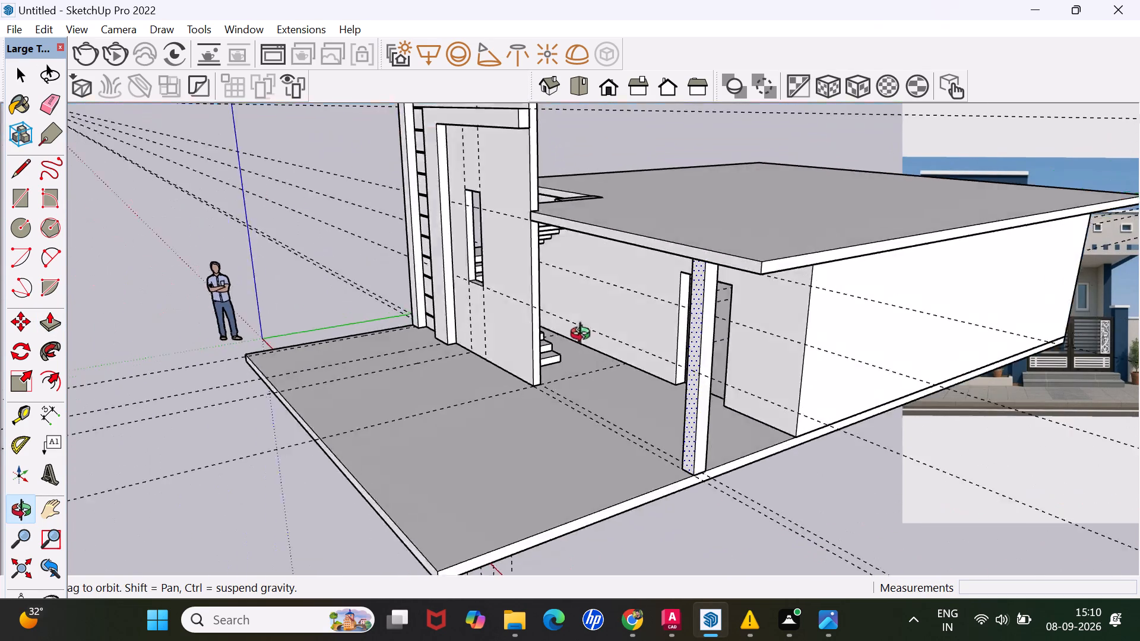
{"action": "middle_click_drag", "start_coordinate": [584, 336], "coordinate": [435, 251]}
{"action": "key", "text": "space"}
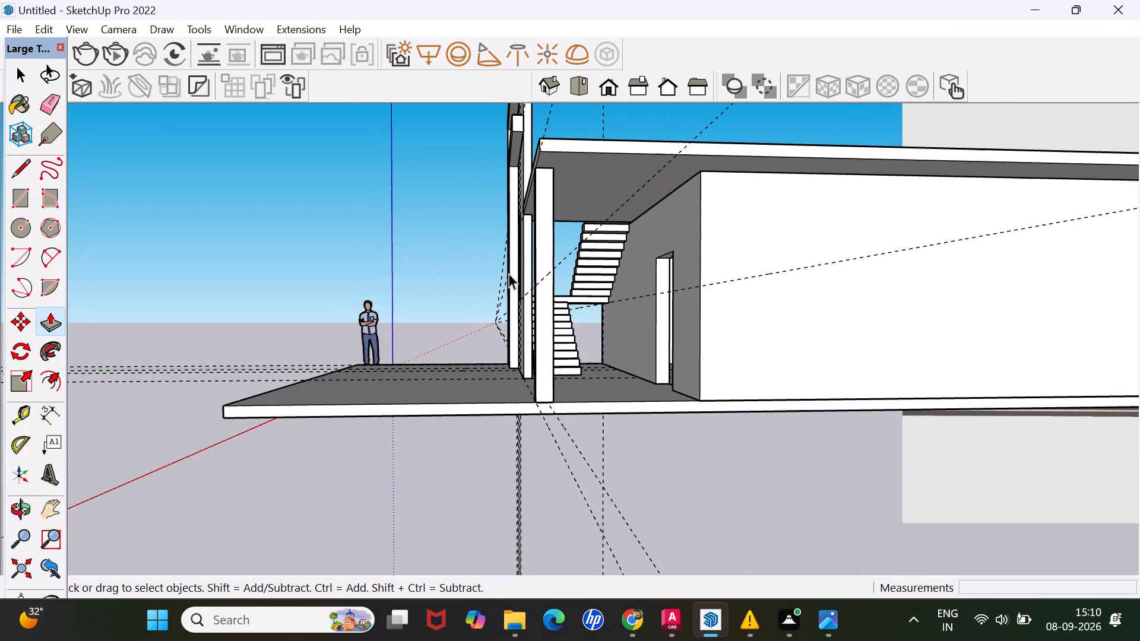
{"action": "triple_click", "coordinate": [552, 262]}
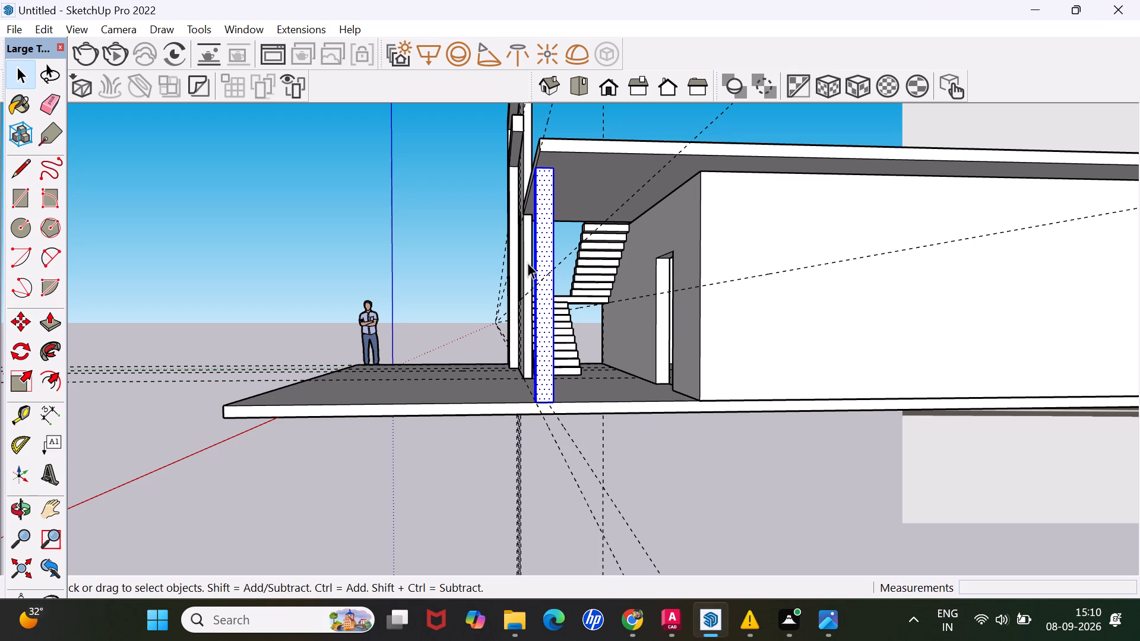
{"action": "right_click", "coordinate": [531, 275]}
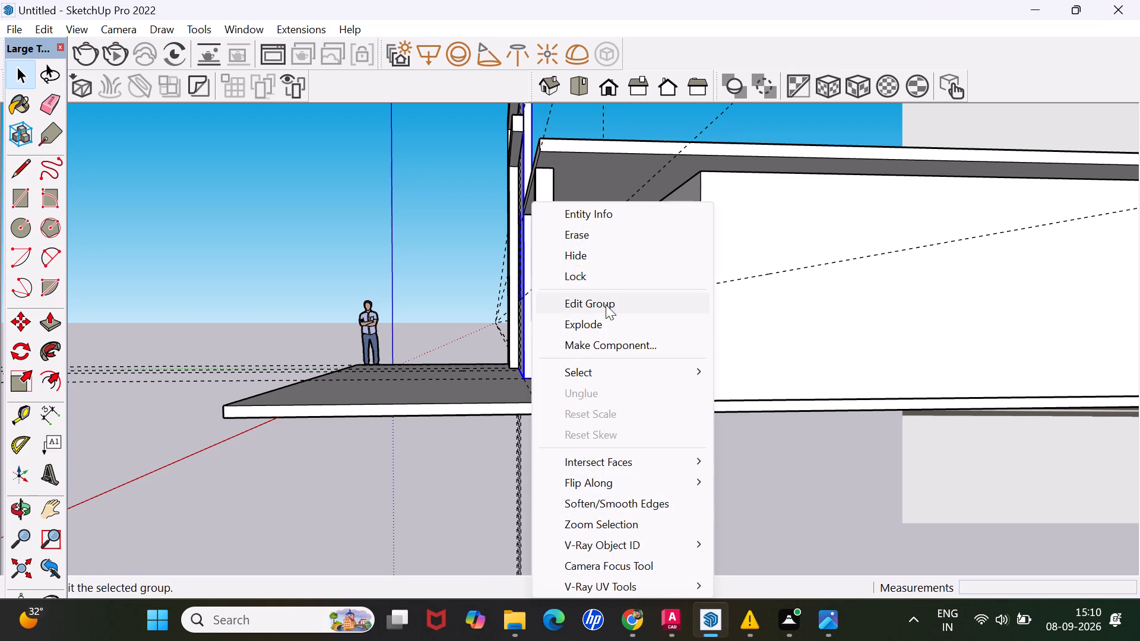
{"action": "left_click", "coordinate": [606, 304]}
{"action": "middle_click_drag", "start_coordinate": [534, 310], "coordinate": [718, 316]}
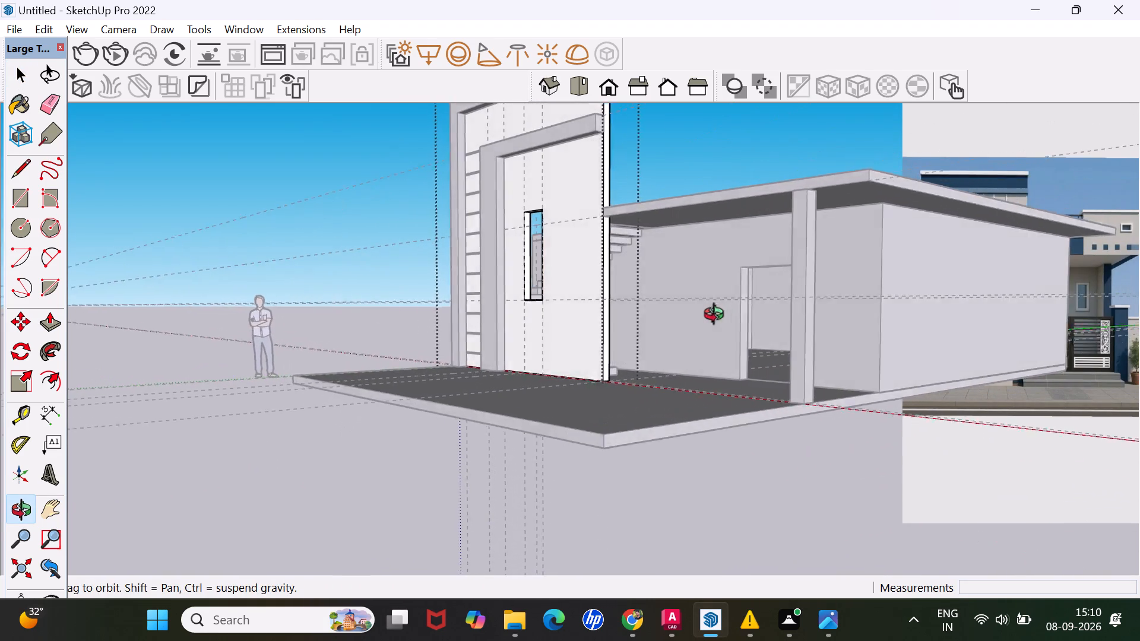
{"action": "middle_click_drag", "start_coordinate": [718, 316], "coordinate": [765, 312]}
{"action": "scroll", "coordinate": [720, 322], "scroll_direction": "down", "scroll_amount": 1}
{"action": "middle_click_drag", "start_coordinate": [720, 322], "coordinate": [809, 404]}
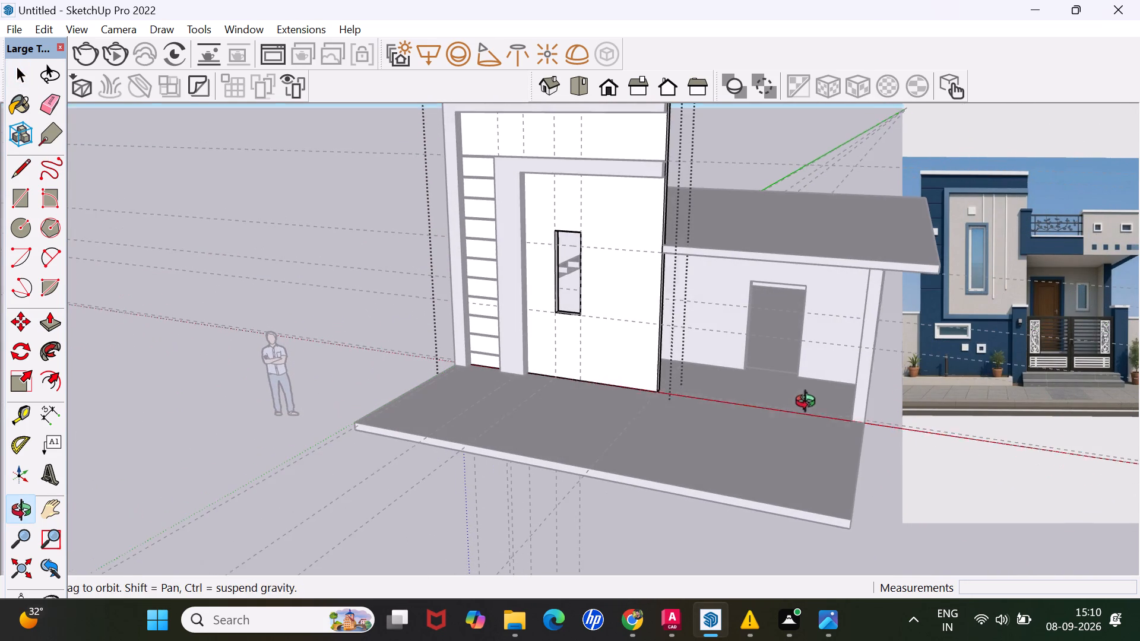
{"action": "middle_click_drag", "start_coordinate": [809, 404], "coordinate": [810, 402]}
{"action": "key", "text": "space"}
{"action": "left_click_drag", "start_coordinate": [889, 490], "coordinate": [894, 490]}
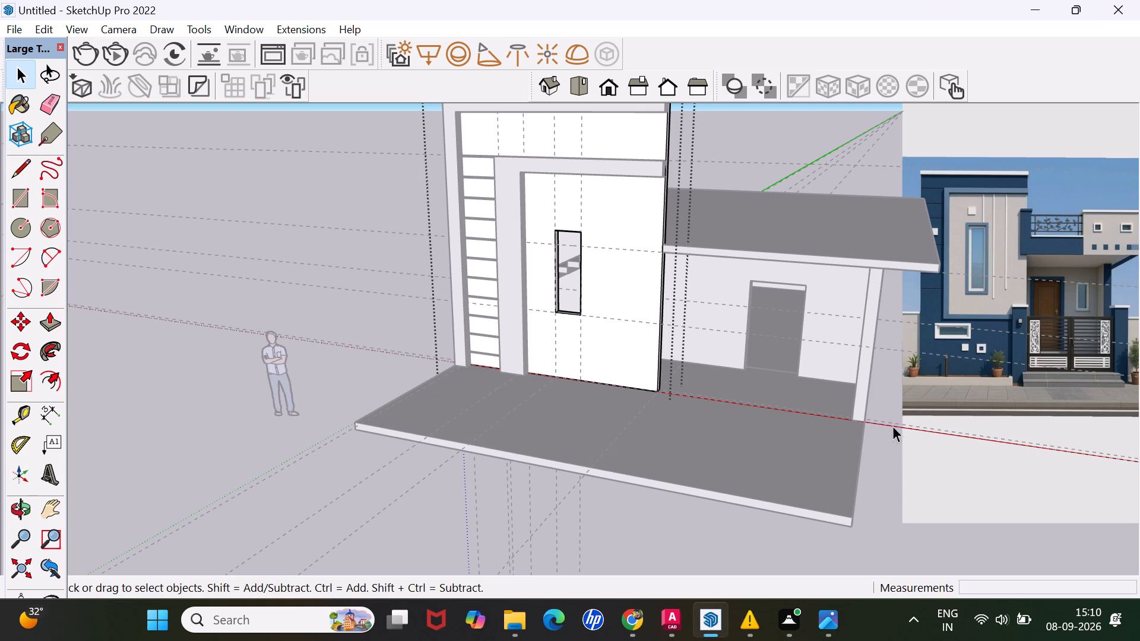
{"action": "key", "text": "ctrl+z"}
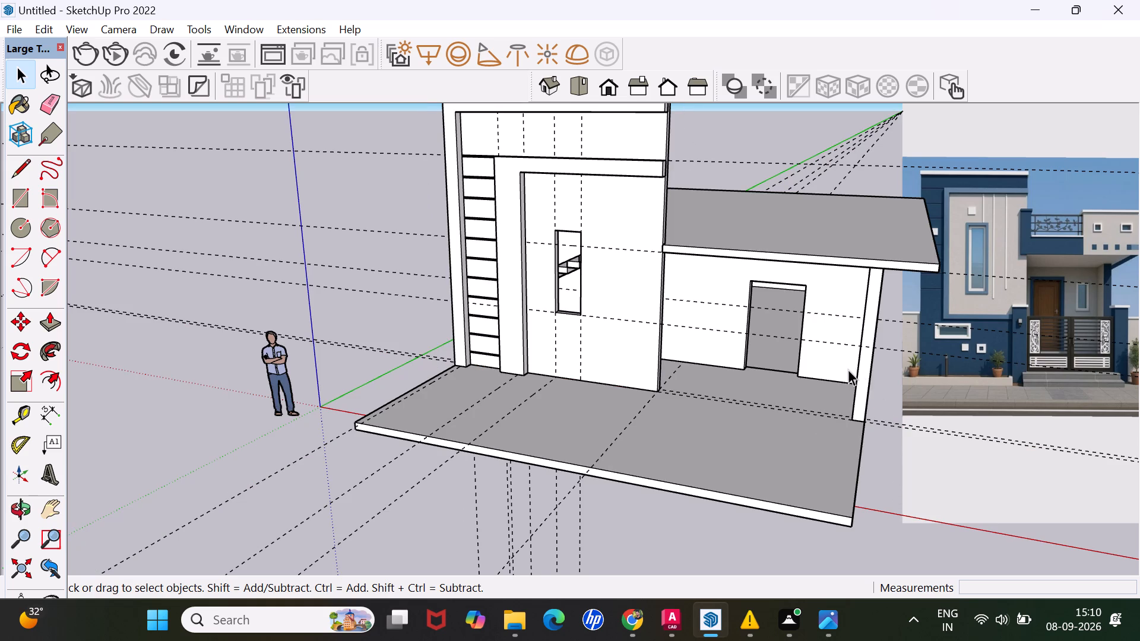
Select the entire entrance column with all its faces and edges and make it a group.
{"action": "triple_click", "coordinate": [867, 384]}
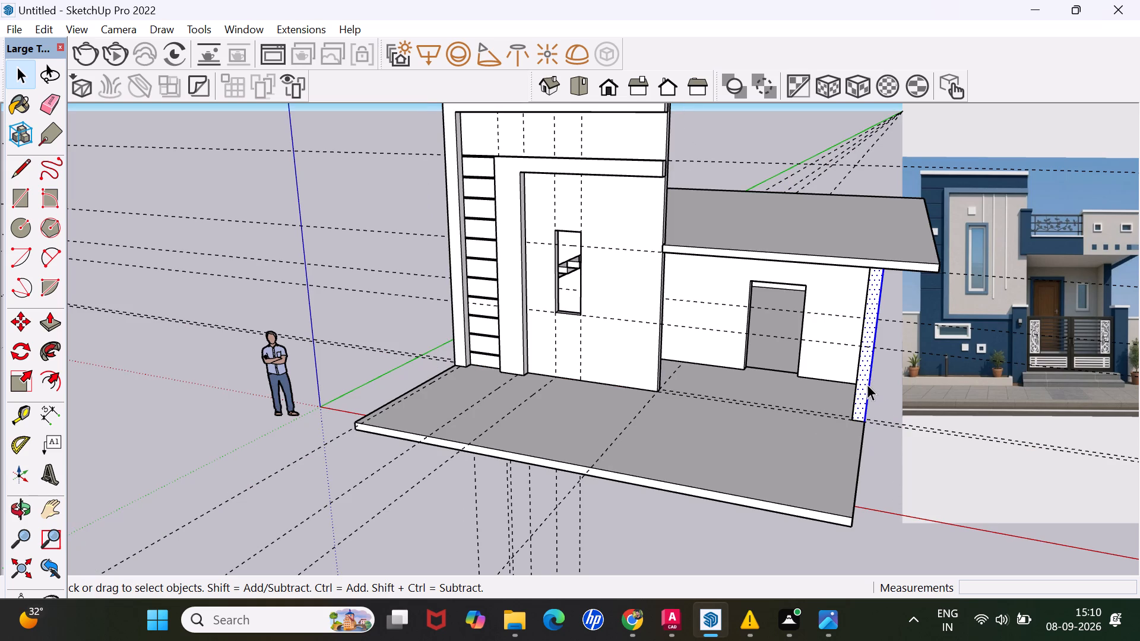
{"action": "left_click", "coordinate": [867, 384]}
{"action": "triple_click", "coordinate": [867, 384]}
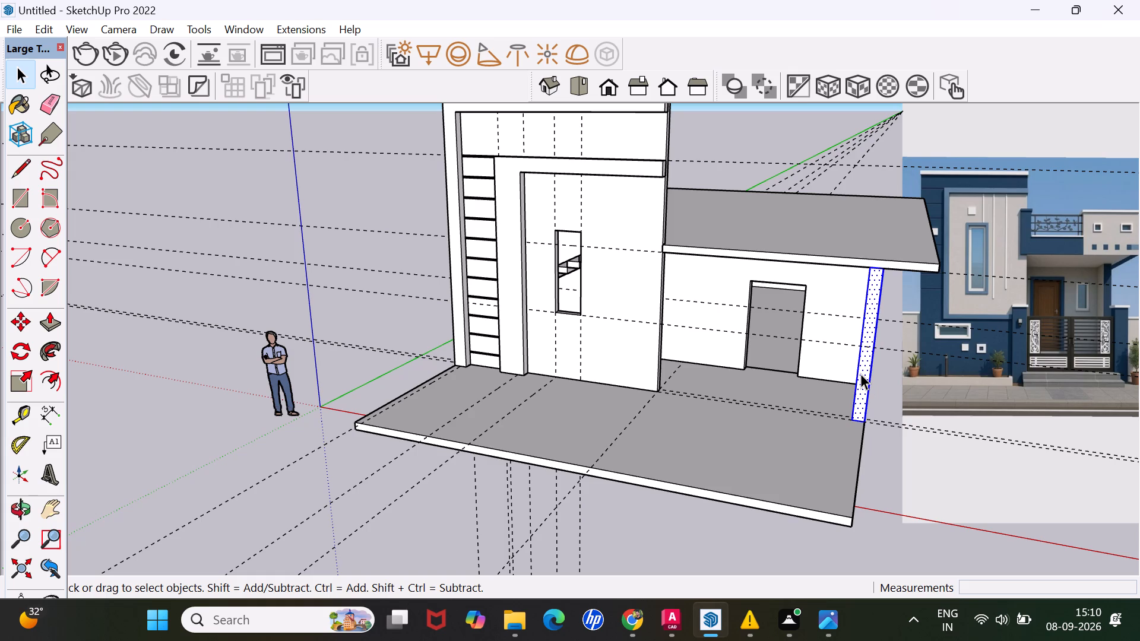
{"action": "right_click", "coordinate": [861, 373]}
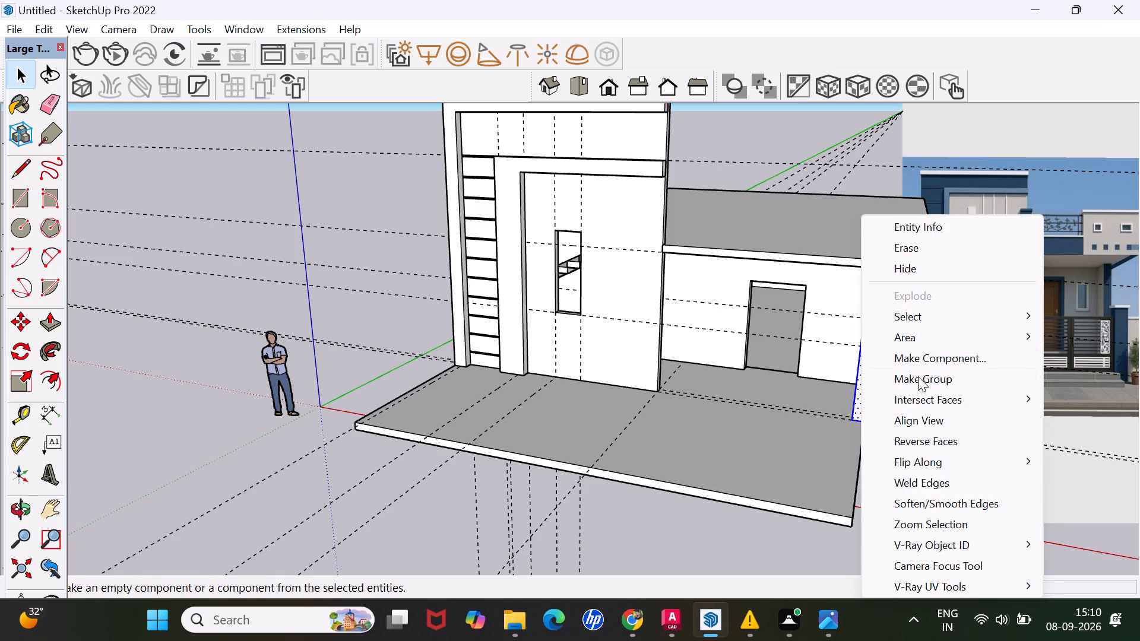
{"action": "left_click", "coordinate": [918, 376]}
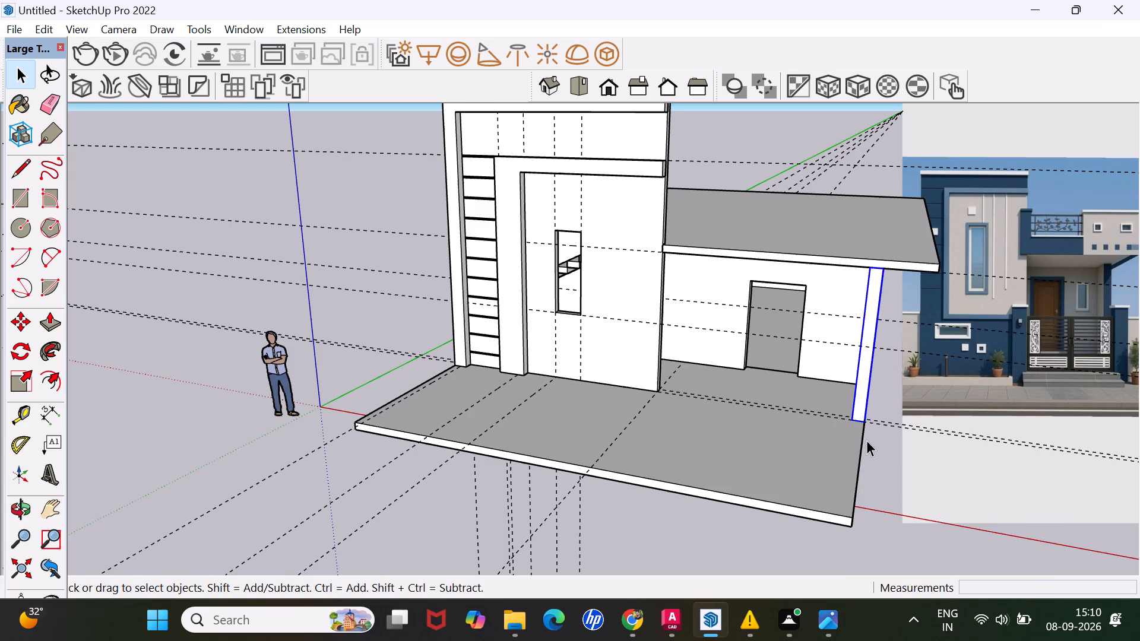
{"action": "left_click", "coordinate": [866, 442]}
Examine the entrance column, the roof slab above it and the staircase from the front and the open side.
{"action": "scroll", "coordinate": [853, 373], "scroll_direction": "up", "scroll_amount": 2}
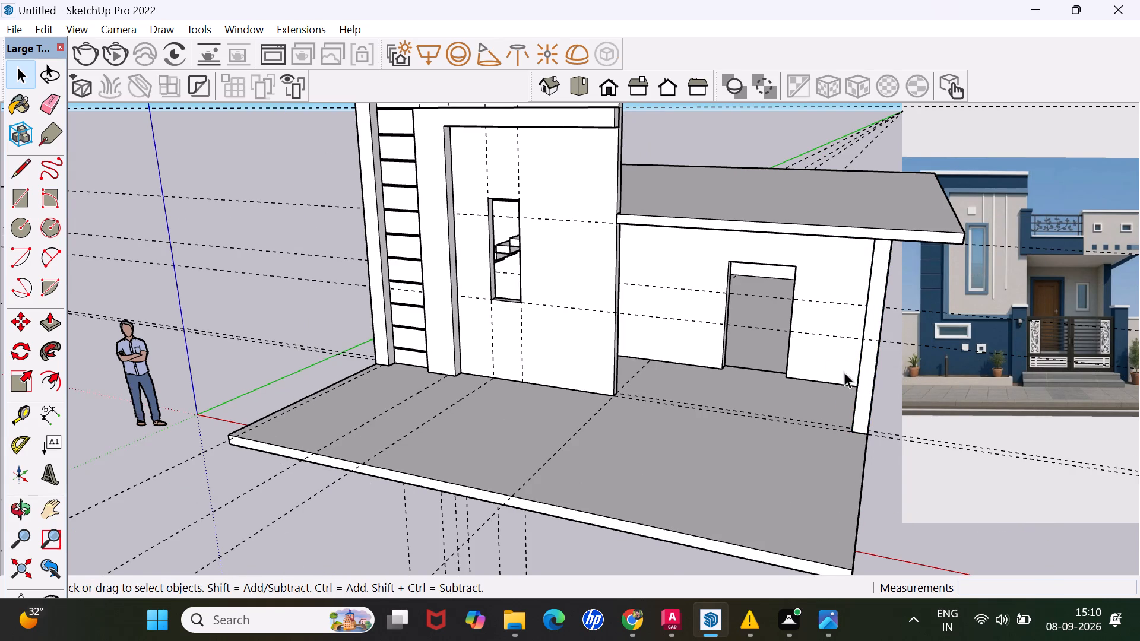
{"action": "middle_click_drag", "start_coordinate": [844, 372], "coordinate": [771, 319]}
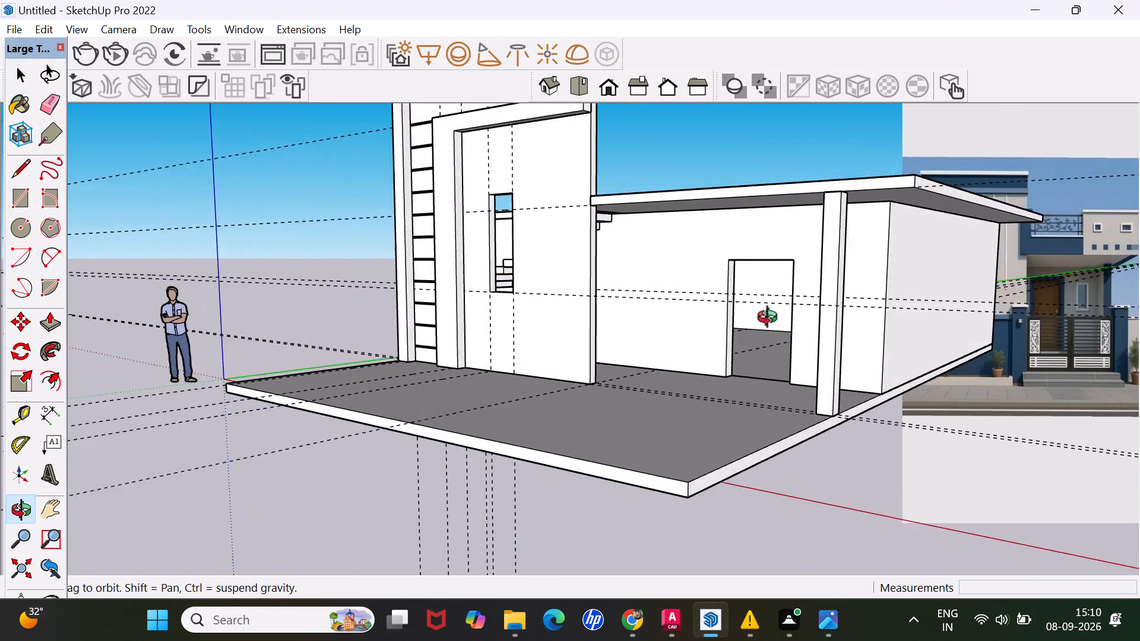
{"action": "middle_click_drag", "start_coordinate": [771, 319], "coordinate": [869, 324]}
{"action": "middle_click_drag", "start_coordinate": [799, 246], "coordinate": [800, 304]}
{"action": "scroll", "coordinate": [781, 257], "scroll_direction": "up", "scroll_amount": 3}
{"action": "middle_click_drag", "start_coordinate": [760, 258], "coordinate": [766, 255]}
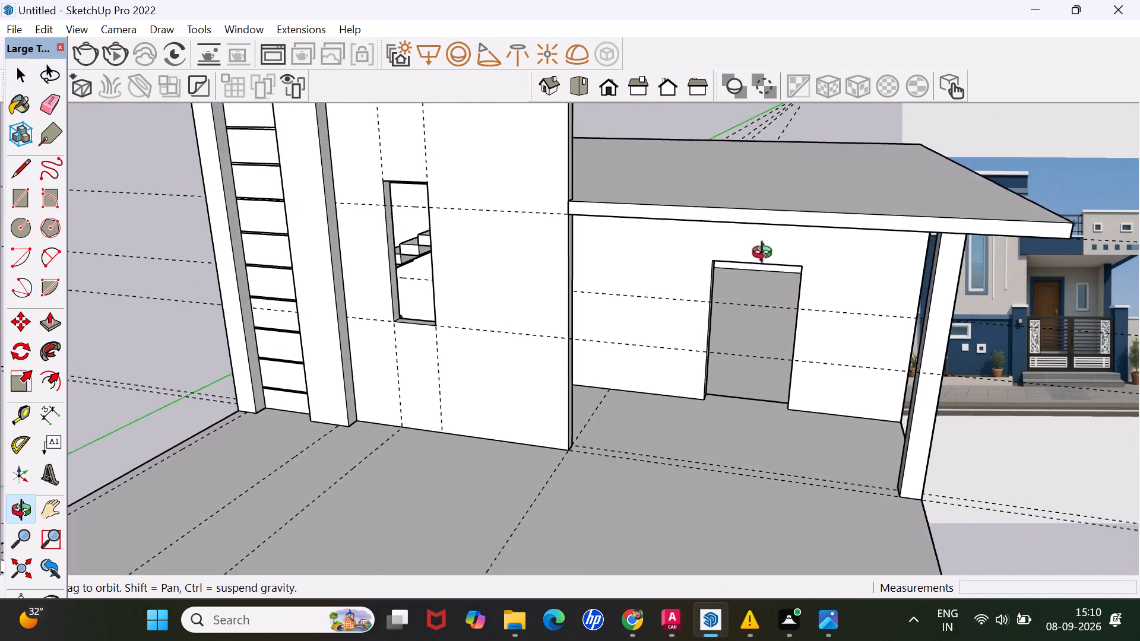
{"action": "middle_click_drag", "start_coordinate": [766, 255], "coordinate": [567, 184]}
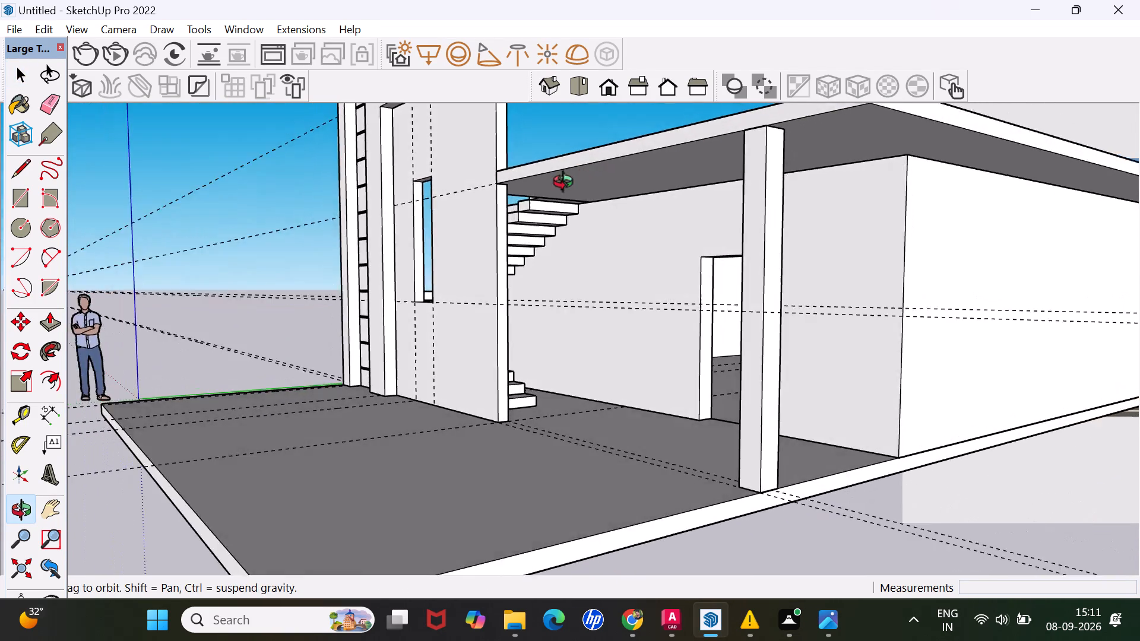
{"action": "middle_click_drag", "start_coordinate": [567, 184], "coordinate": [509, 215]}
{"action": "scroll", "coordinate": [518, 245], "scroll_direction": "up", "scroll_amount": 3}
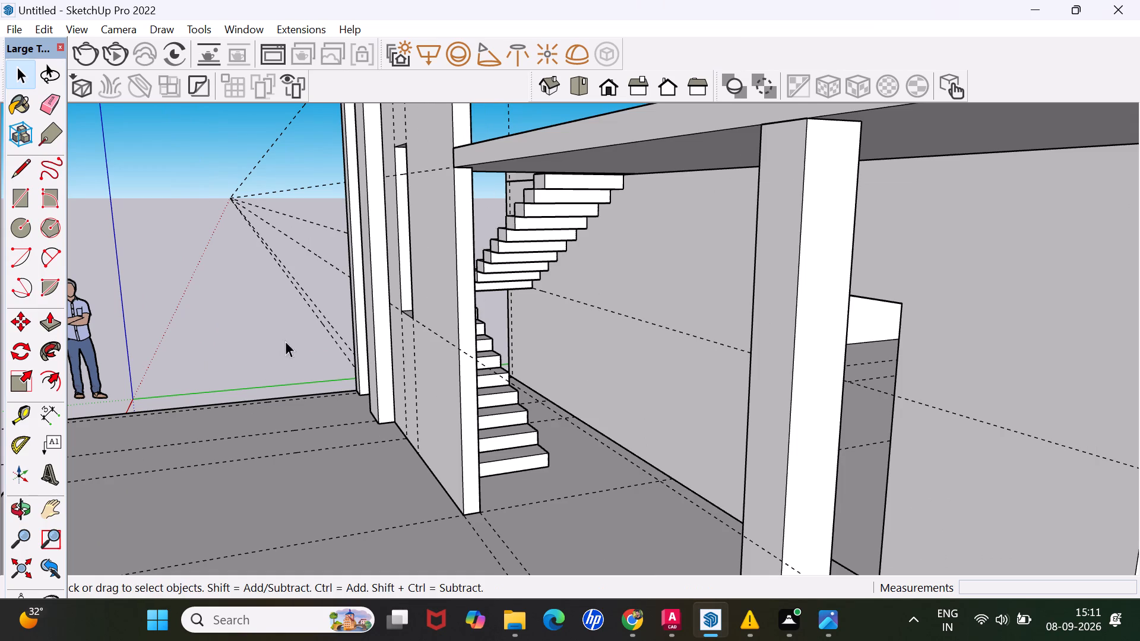
Place a horizontal guide on the tall front wall's end face, 1' below the underside of the roof slab.
{"action": "scroll", "coordinate": [464, 175], "scroll_direction": "up", "scroll_amount": 3}
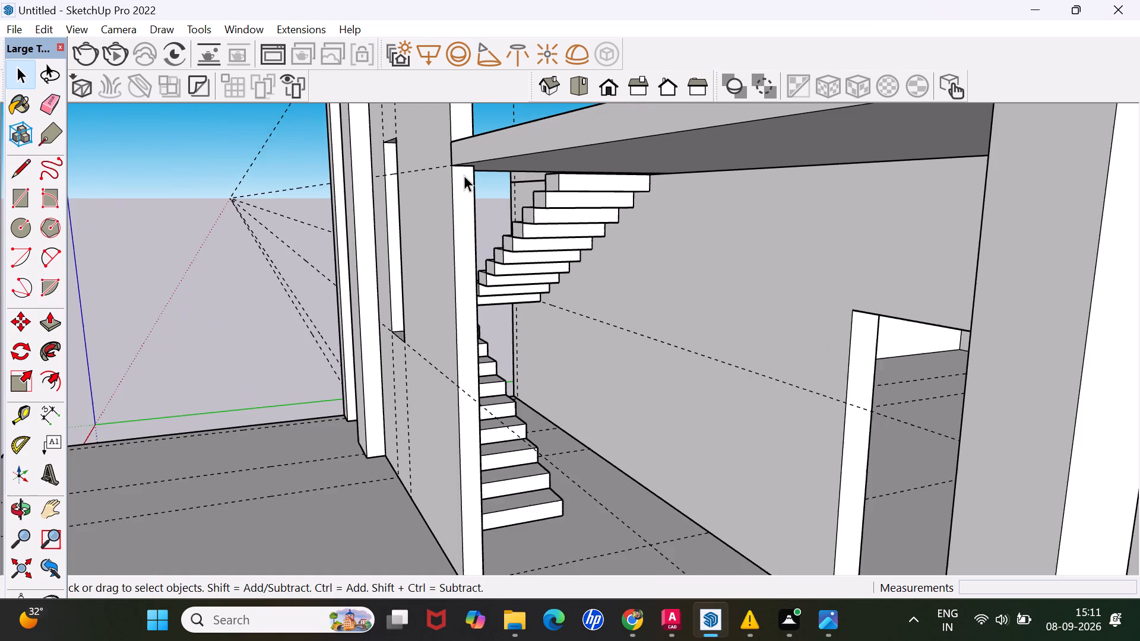
{"action": "scroll", "coordinate": [464, 175], "scroll_direction": "up", "scroll_amount": 2}
{"action": "key", "text": "t"}
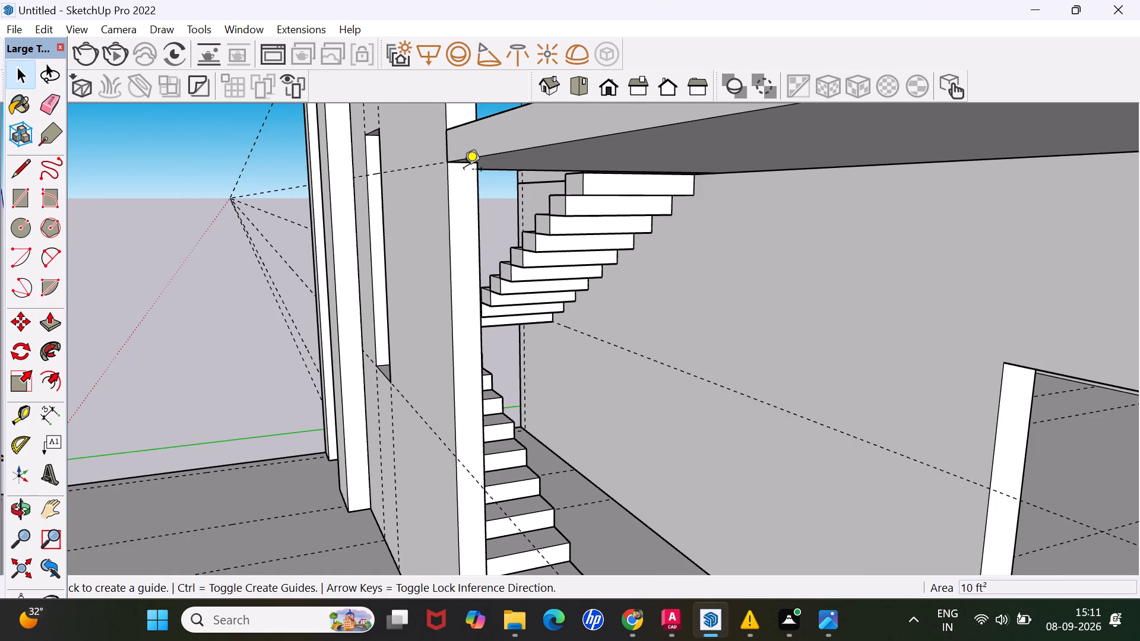
{"action": "scroll", "coordinate": [463, 169], "scroll_direction": "up", "scroll_amount": 4}
{"action": "scroll", "coordinate": [481, 163], "scroll_direction": "down", "scroll_amount": 1}
{"action": "scroll", "coordinate": [485, 151], "scroll_direction": "up", "scroll_amount": 7}
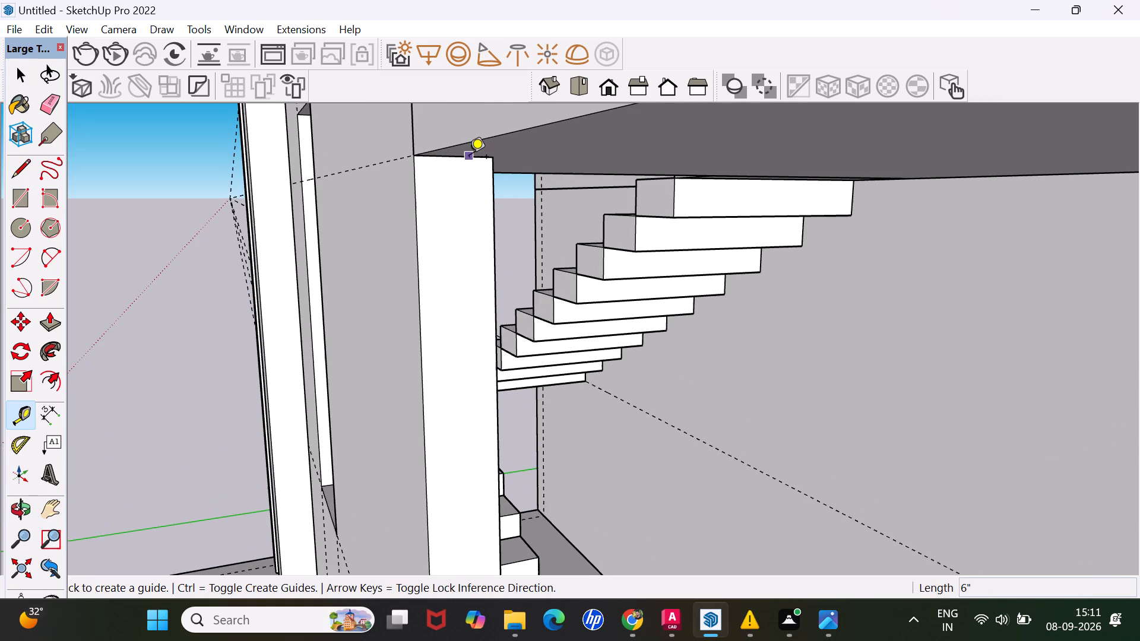
{"action": "left_click", "coordinate": [469, 158]}
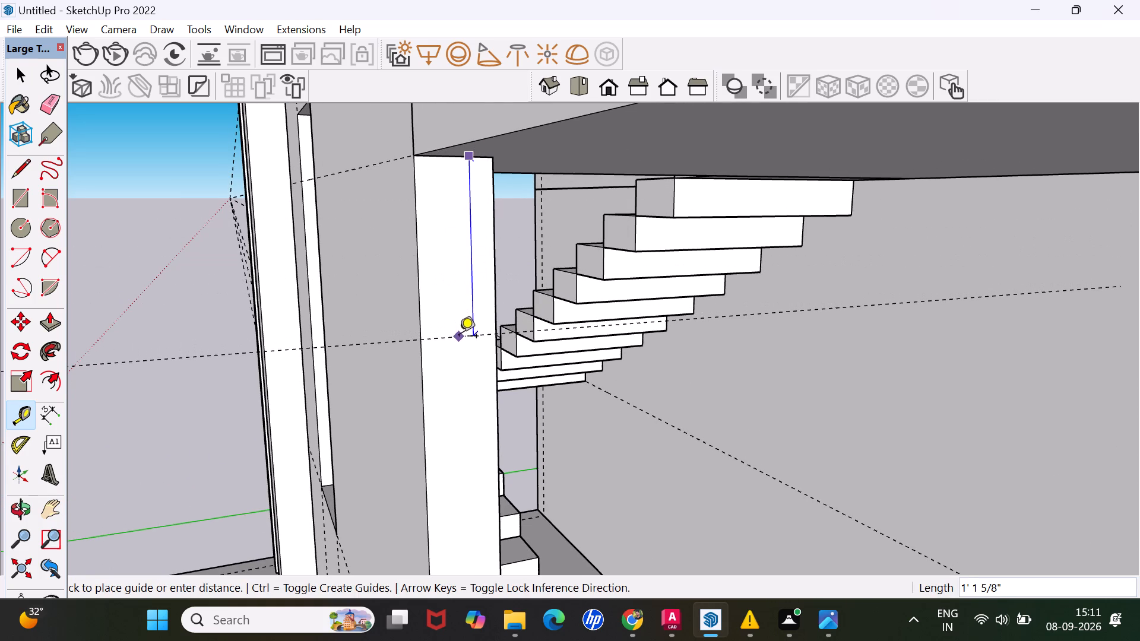
{"action": "key", "text": "1"}
{"action": "key", "text": "apostrophe"}
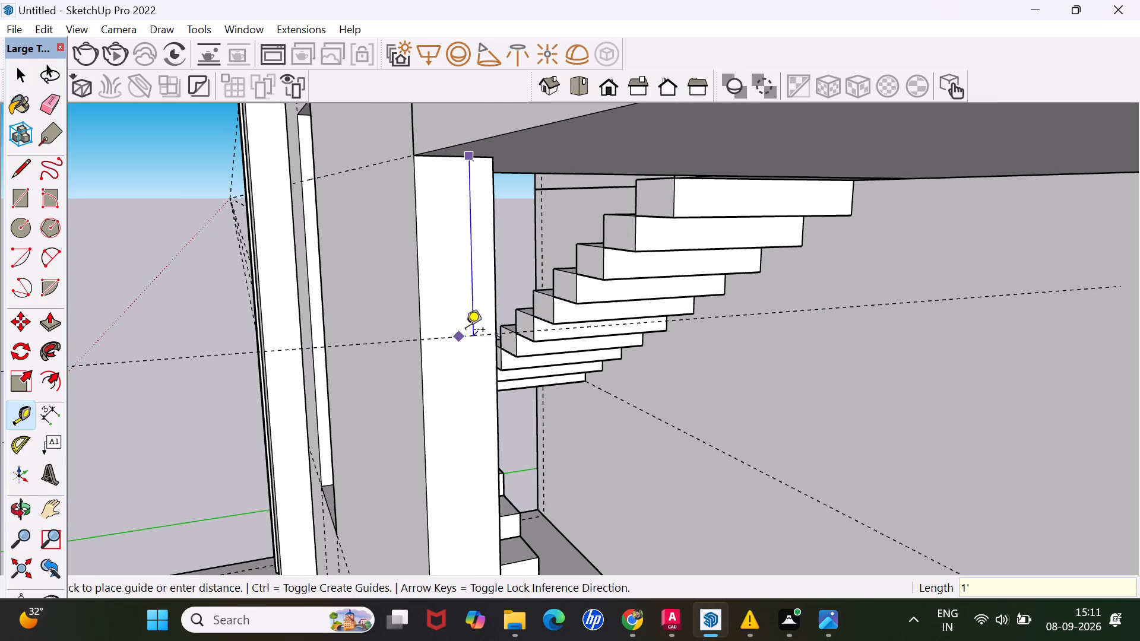
{"action": "key", "text": "Return"}
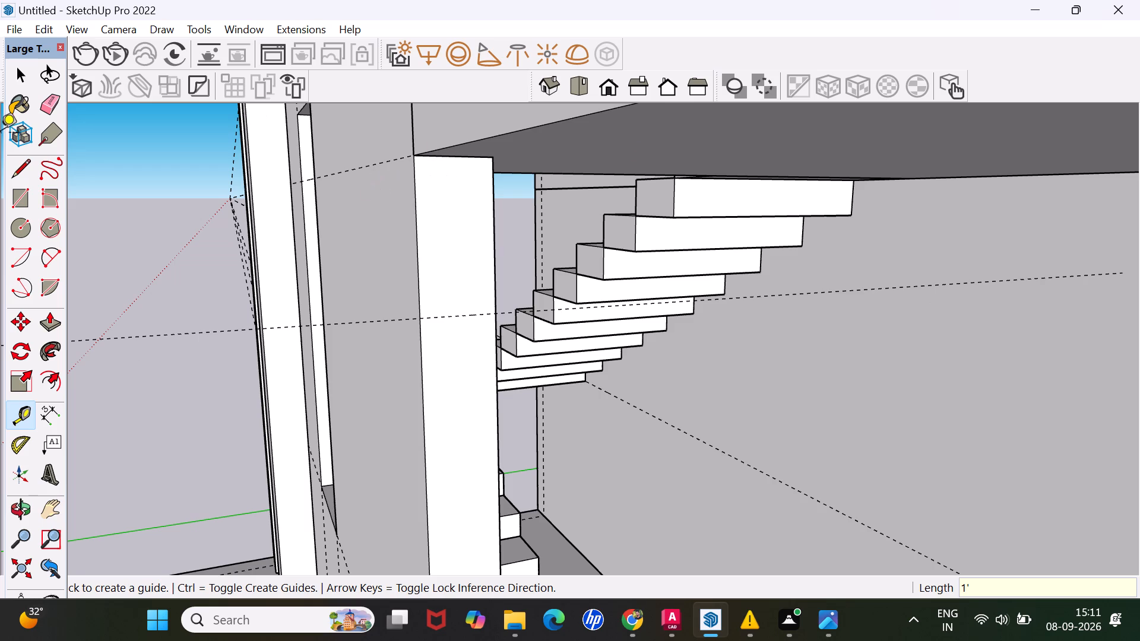
Draw a 1' by 6" rectangle on the tall front wall's end face, from the roof slab's underside down to the guide.
{"action": "left_click", "coordinate": [21, 201]}
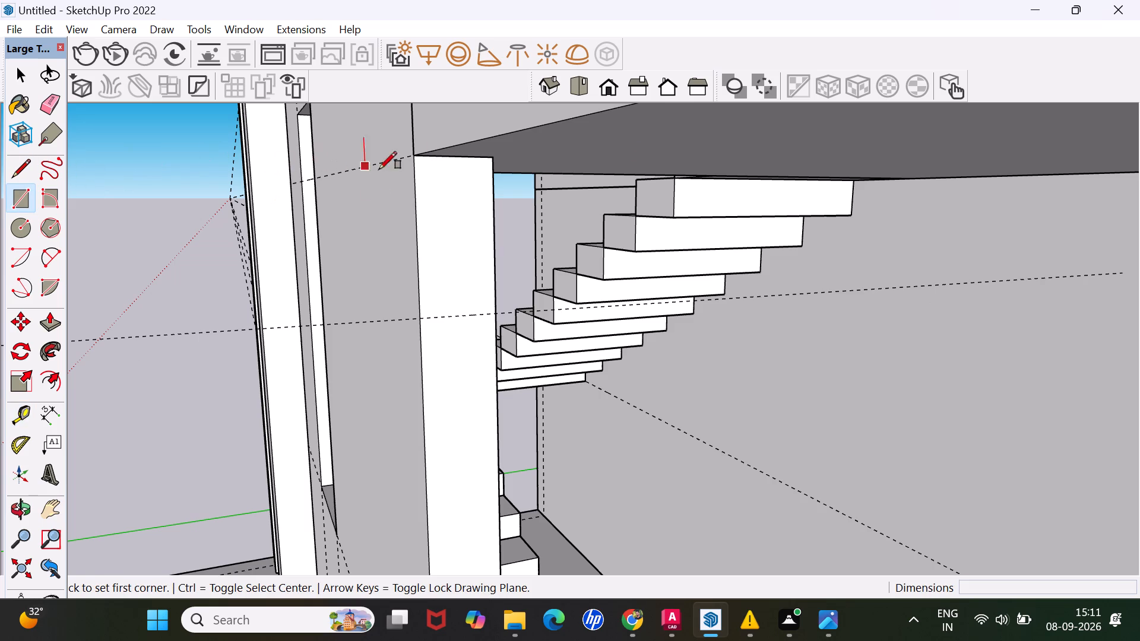
{"action": "left_click", "coordinate": [411, 155]}
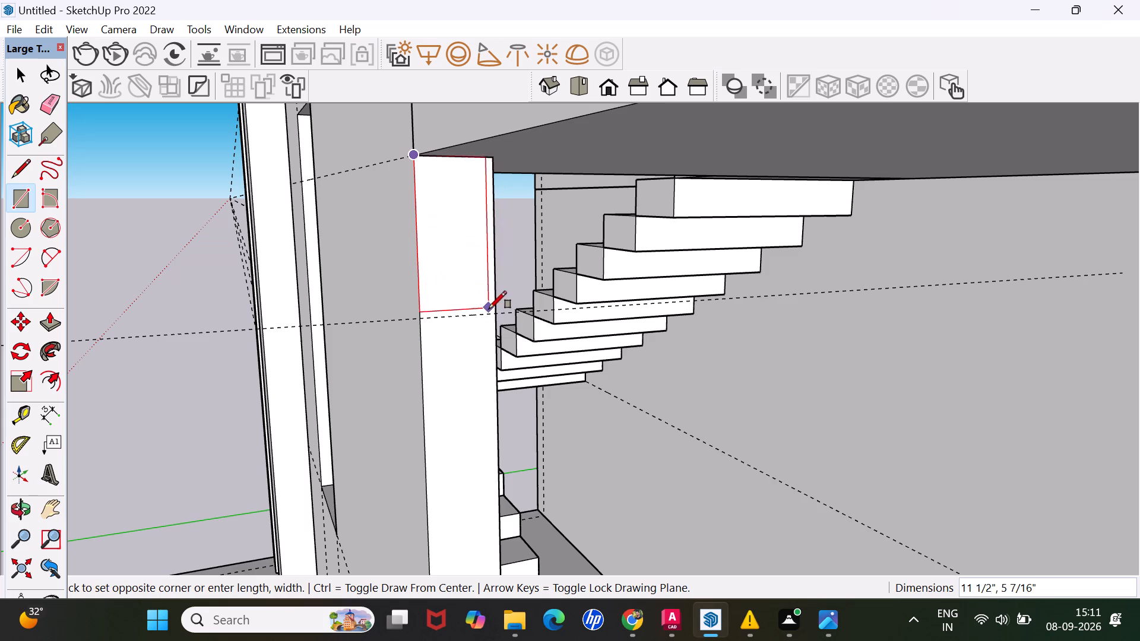
{"action": "left_click", "coordinate": [498, 316]}
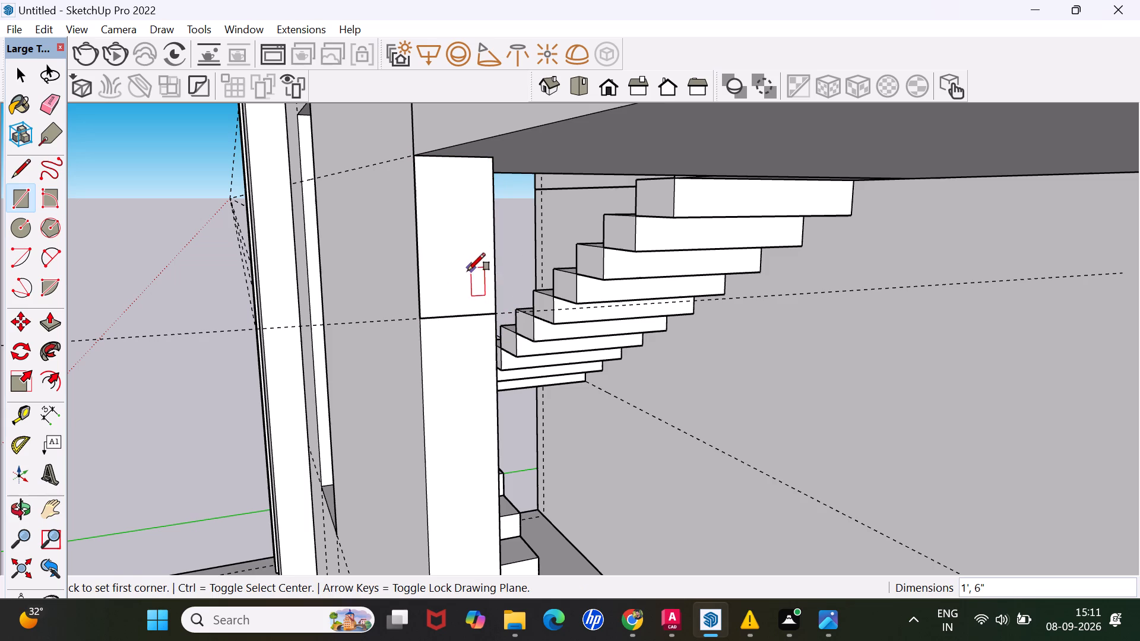
Push/pull the 1' by 6" rectangle about 13' across to the entrance column to form the front beam under the roof slab.
{"action": "key", "text": "p"}
{"action": "left_click", "coordinate": [460, 259]}
{"action": "scroll", "coordinate": [511, 284], "scroll_direction": "down", "scroll_amount": 8}
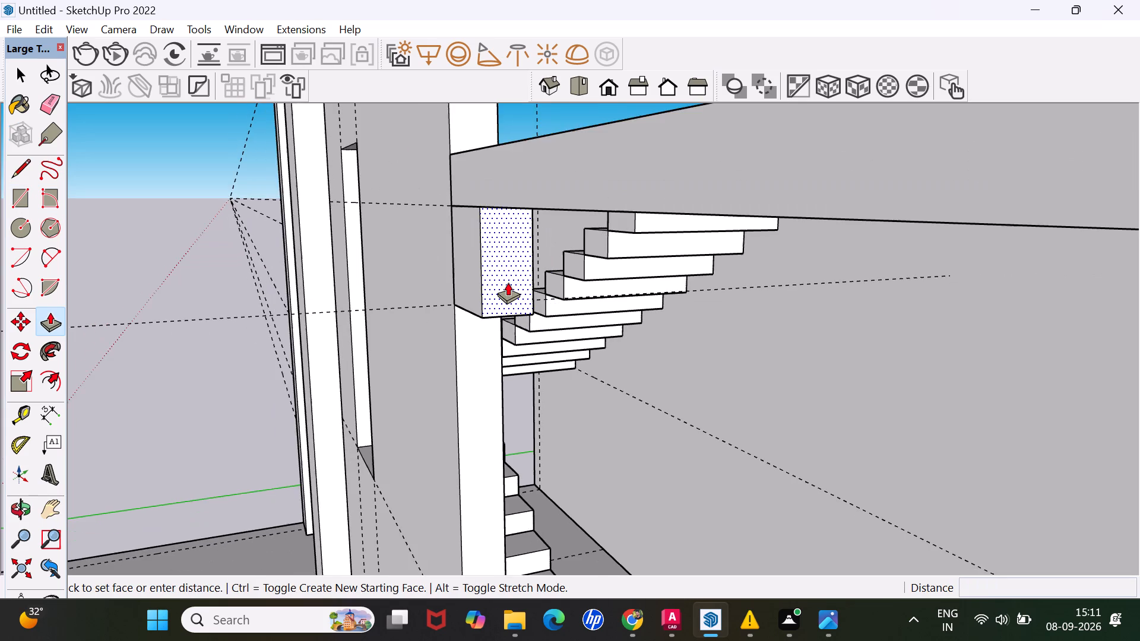
{"action": "scroll", "coordinate": [508, 282], "scroll_direction": "down", "scroll_amount": 15}
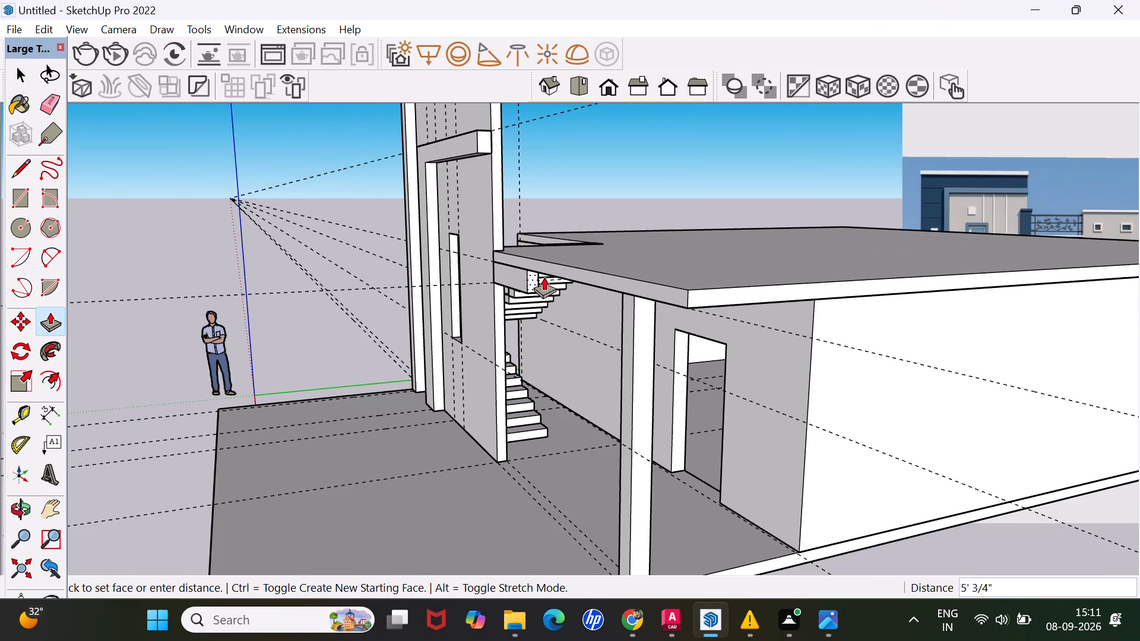
{"action": "middle_click_drag", "start_coordinate": [590, 363], "coordinate": [746, 382]}
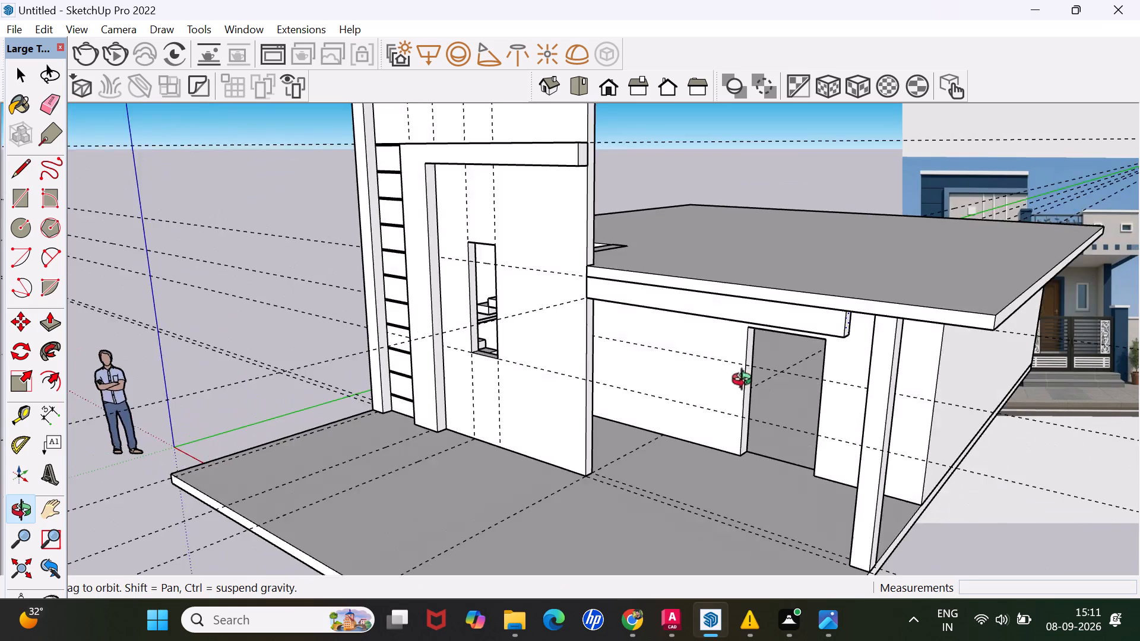
{"action": "middle_click_drag", "start_coordinate": [746, 382], "coordinate": [861, 402]}
{"action": "scroll", "coordinate": [965, 383], "scroll_direction": "up", "scroll_amount": 2}
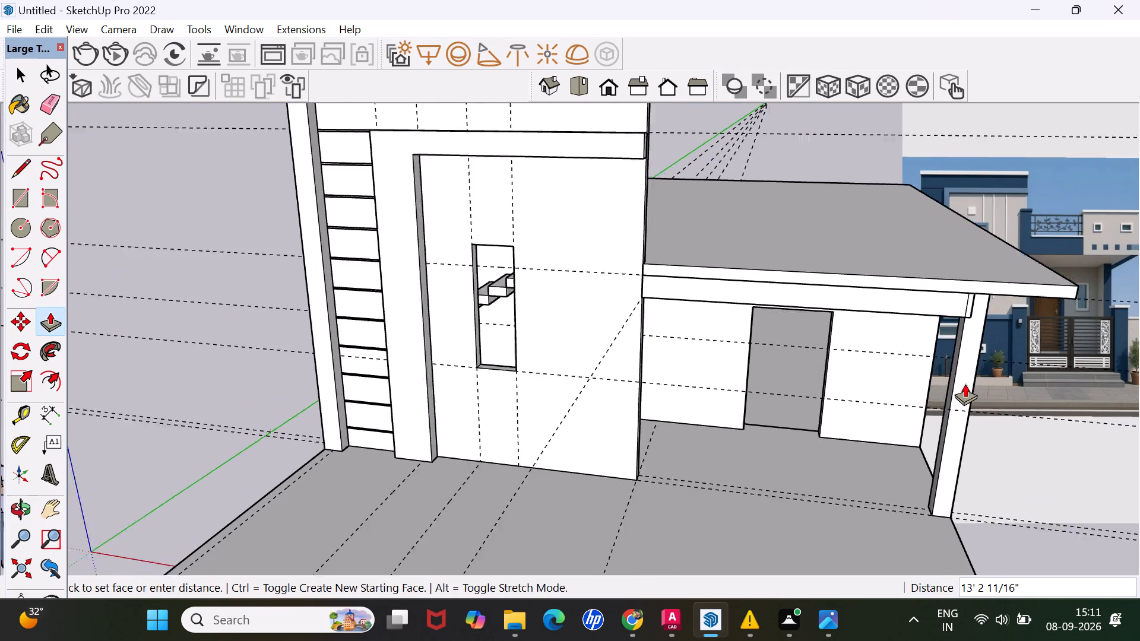
{"action": "scroll", "coordinate": [965, 383], "scroll_direction": "up", "scroll_amount": 5}
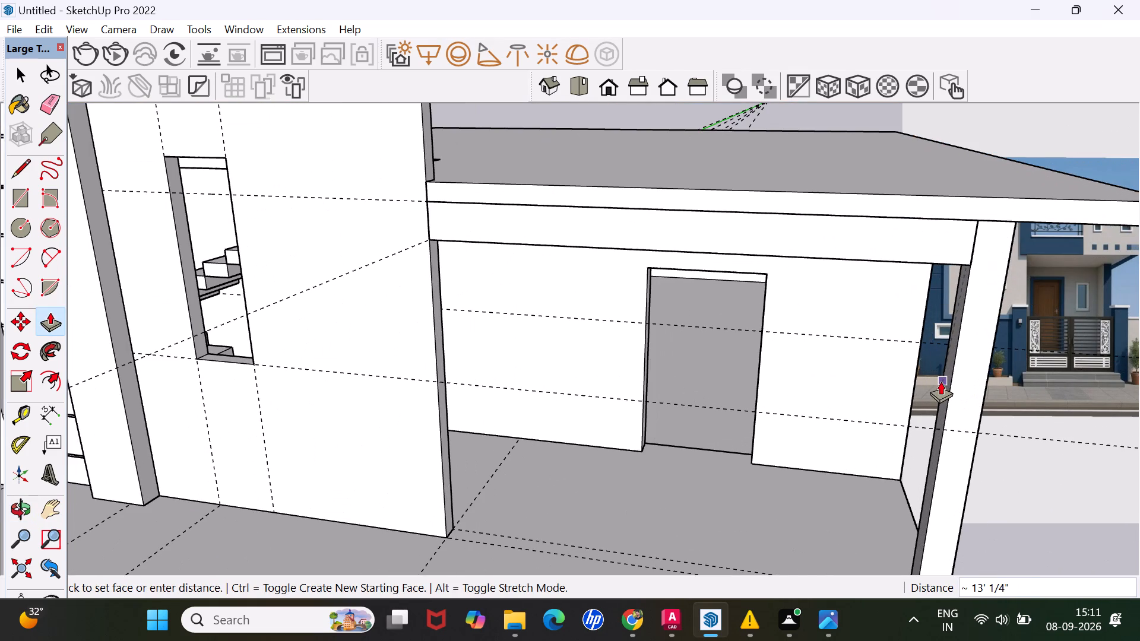
{"action": "left_click", "coordinate": [949, 377]}
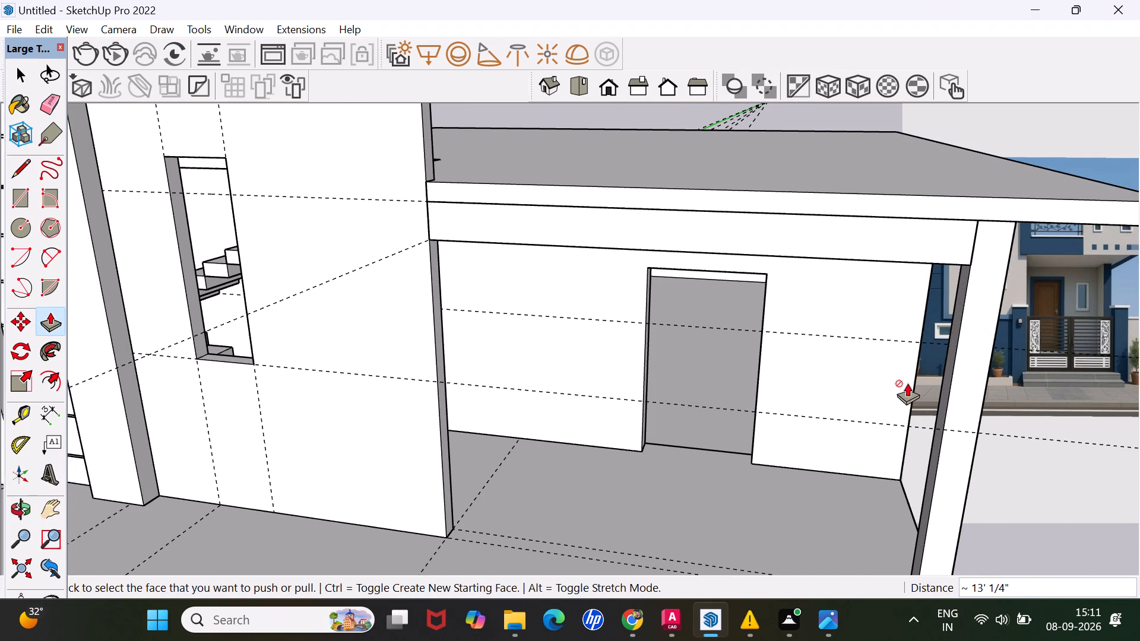
Select the entire front beam between the tall wall and the entrance column and make it a group.
{"action": "scroll", "coordinate": [904, 362], "scroll_direction": "down", "scroll_amount": 8}
{"action": "middle_click_drag", "start_coordinate": [891, 402], "coordinate": [874, 341]}
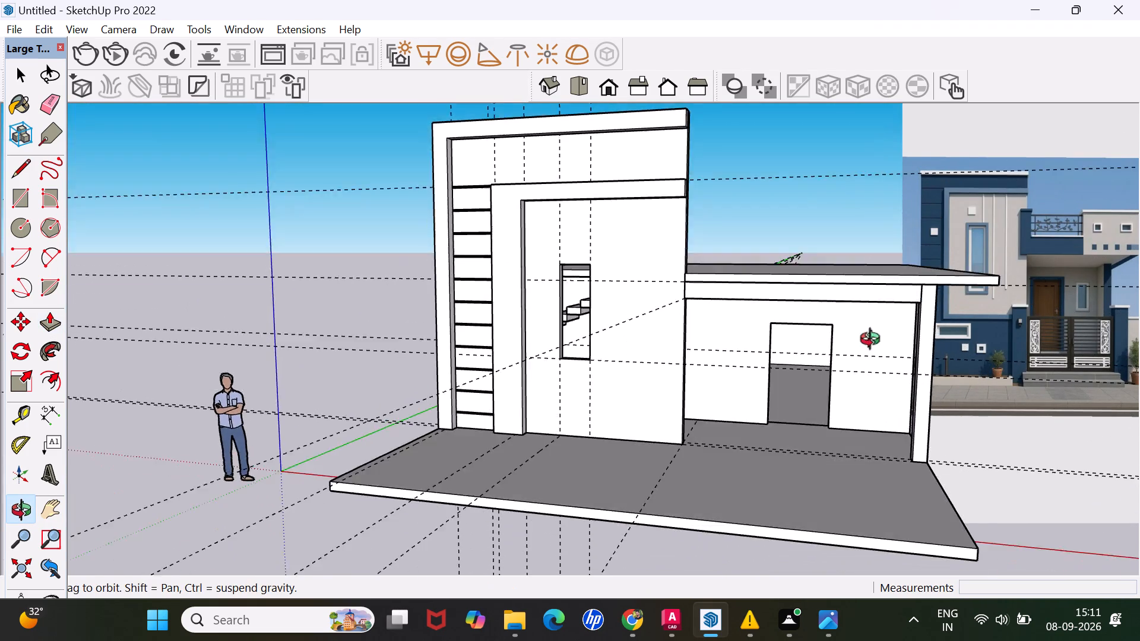
{"action": "middle_click_drag", "start_coordinate": [874, 341], "coordinate": [436, 297]}
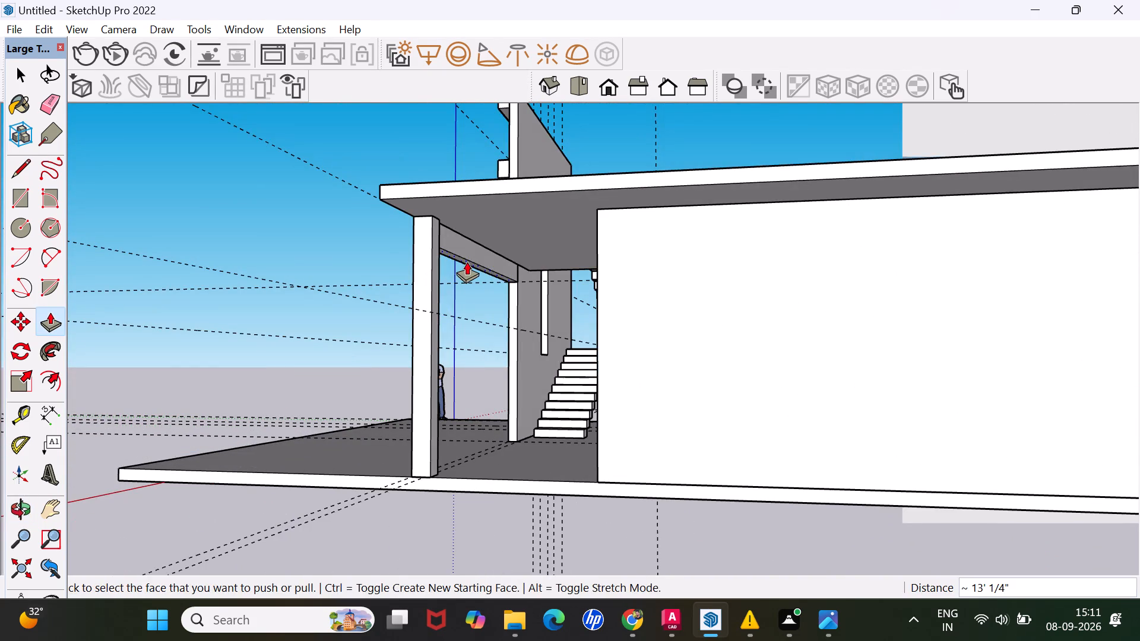
{"action": "middle_click_drag", "start_coordinate": [467, 261], "coordinate": [374, 275]}
{"action": "middle_click_drag", "start_coordinate": [372, 278], "coordinate": [438, 278]}
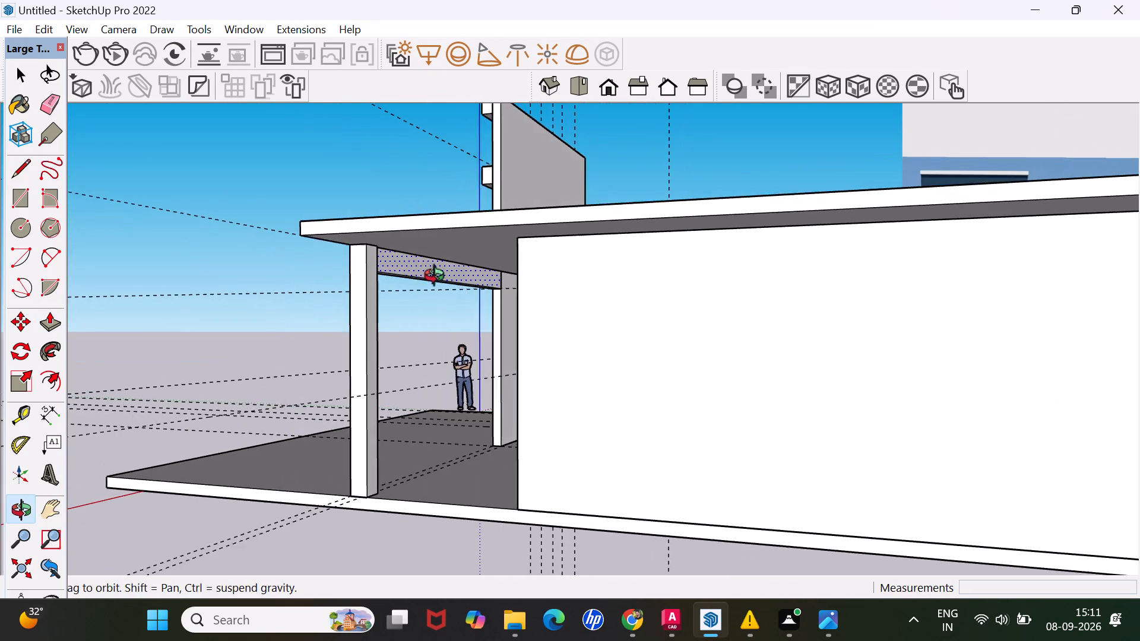
{"action": "middle_click_drag", "start_coordinate": [438, 278], "coordinate": [702, 300]}
{"action": "key", "text": "space"}
{"action": "triple_click", "coordinate": [739, 291]}
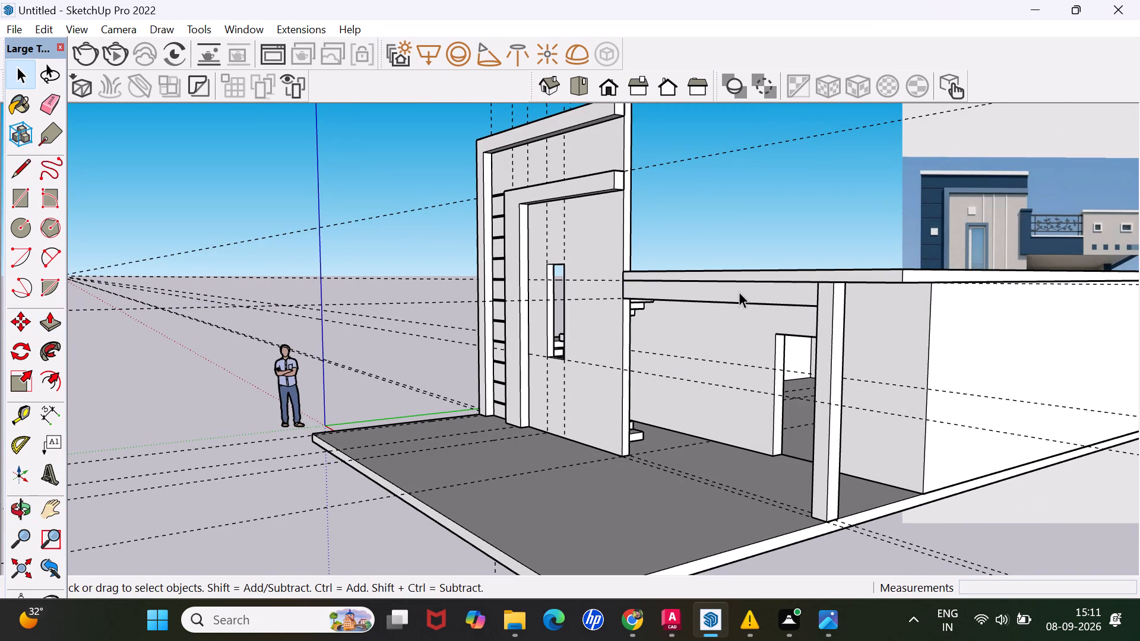
{"action": "scroll", "coordinate": [735, 294], "scroll_direction": "down", "scroll_amount": 1}
{"action": "right_click", "coordinate": [735, 294]}
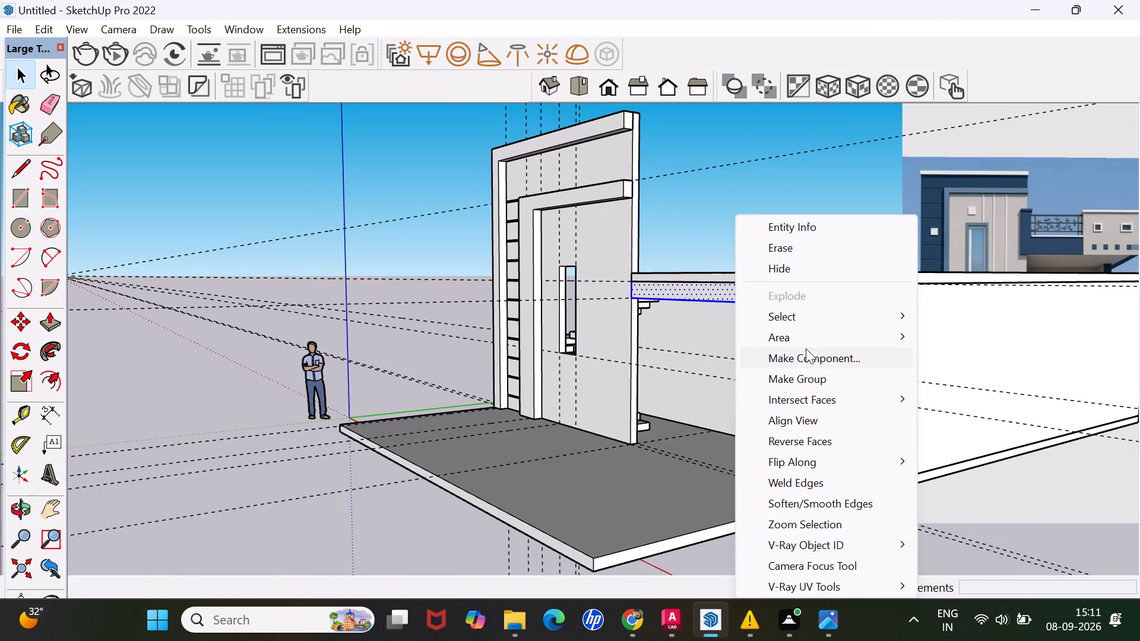
{"action": "left_click", "coordinate": [800, 375]}
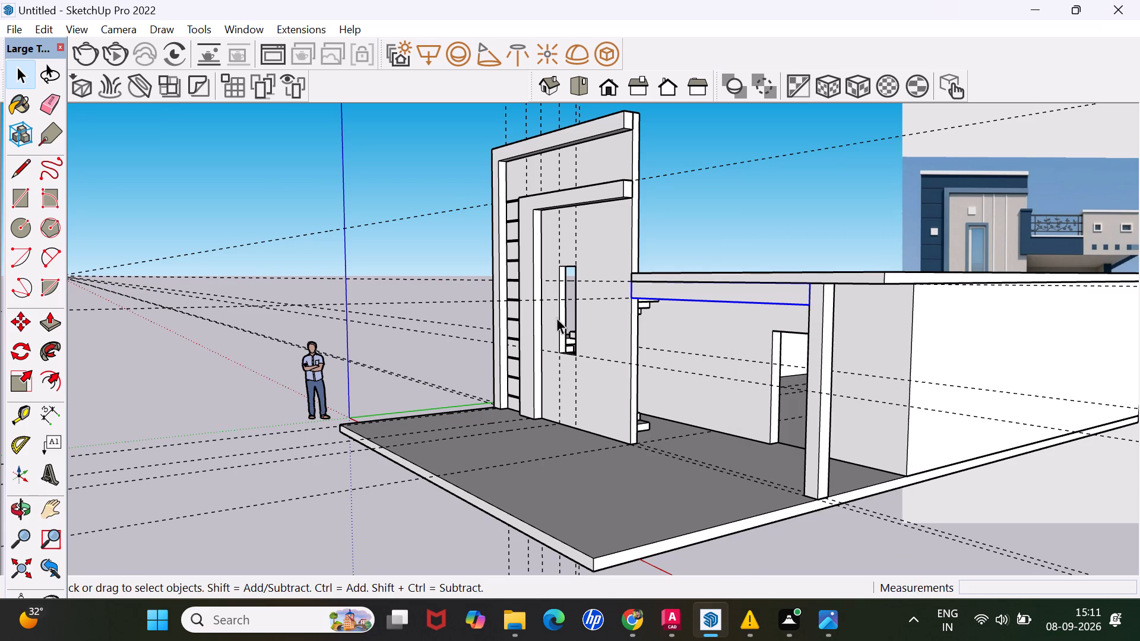
{"action": "left_click", "coordinate": [737, 245]}
Draw a rectangle about 5 3/8" by 1' 3 1/4" at the top outer corner of the entrance column's face towards the house wall.
{"action": "scroll", "coordinate": [862, 315], "scroll_direction": "up", "scroll_amount": 2}
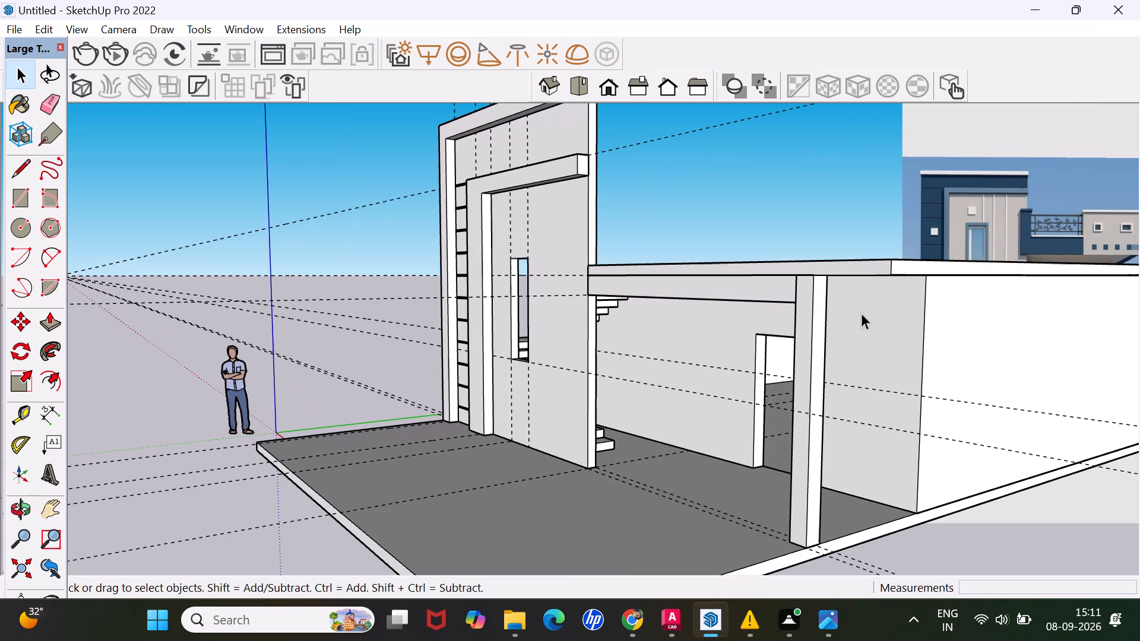
{"action": "middle_click_drag", "start_coordinate": [850, 344], "coordinate": [550, 350]}
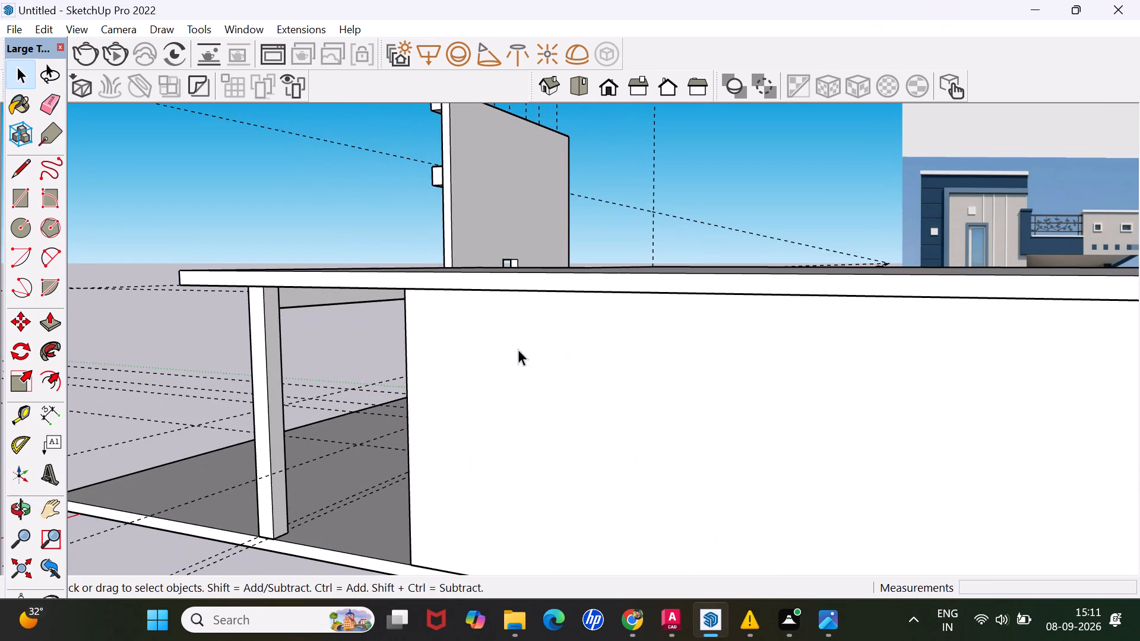
{"action": "scroll", "coordinate": [341, 345], "scroll_direction": "up", "scroll_amount": 7}
{"action": "scroll", "coordinate": [354, 273], "scroll_direction": "down", "scroll_amount": 4}
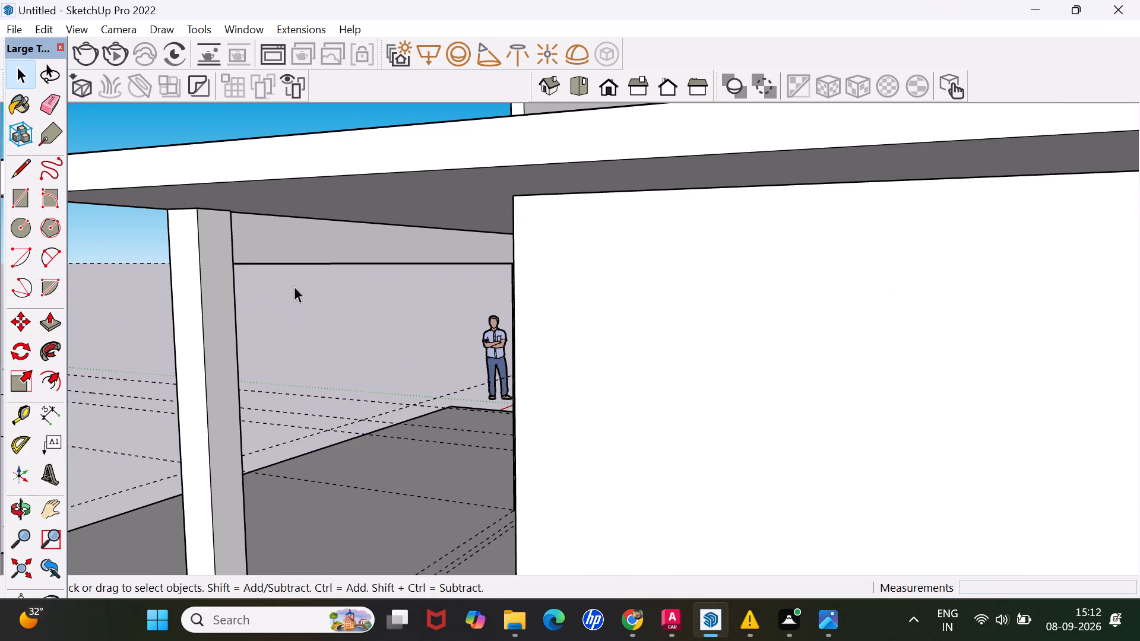
{"action": "scroll", "coordinate": [239, 243], "scroll_direction": "up", "scroll_amount": 6}
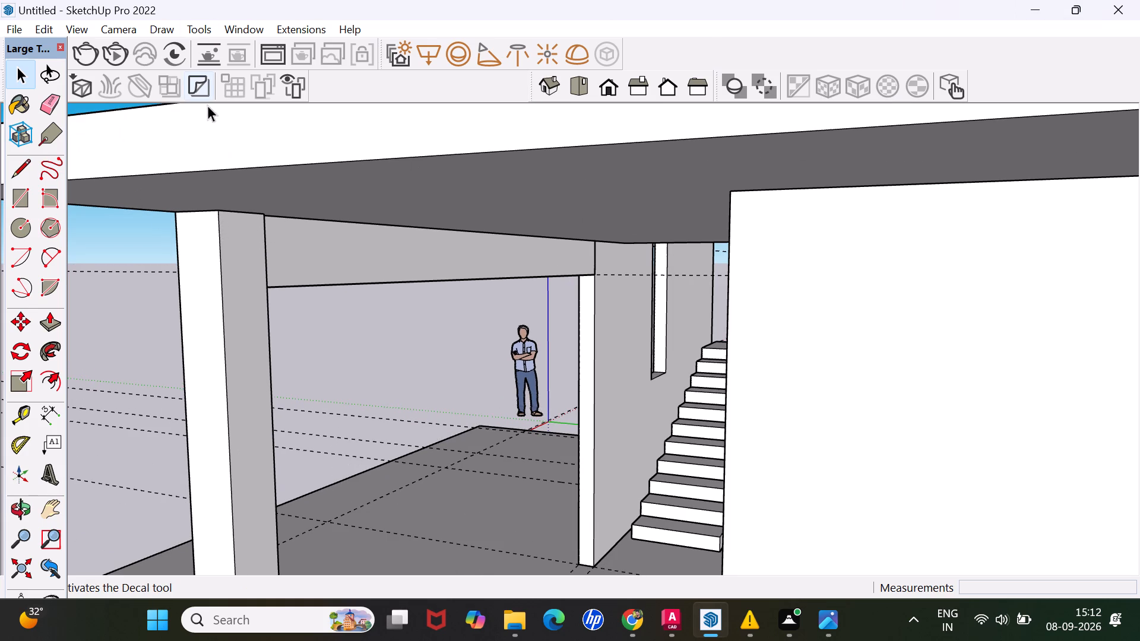
{"action": "left_click", "coordinate": [23, 203]}
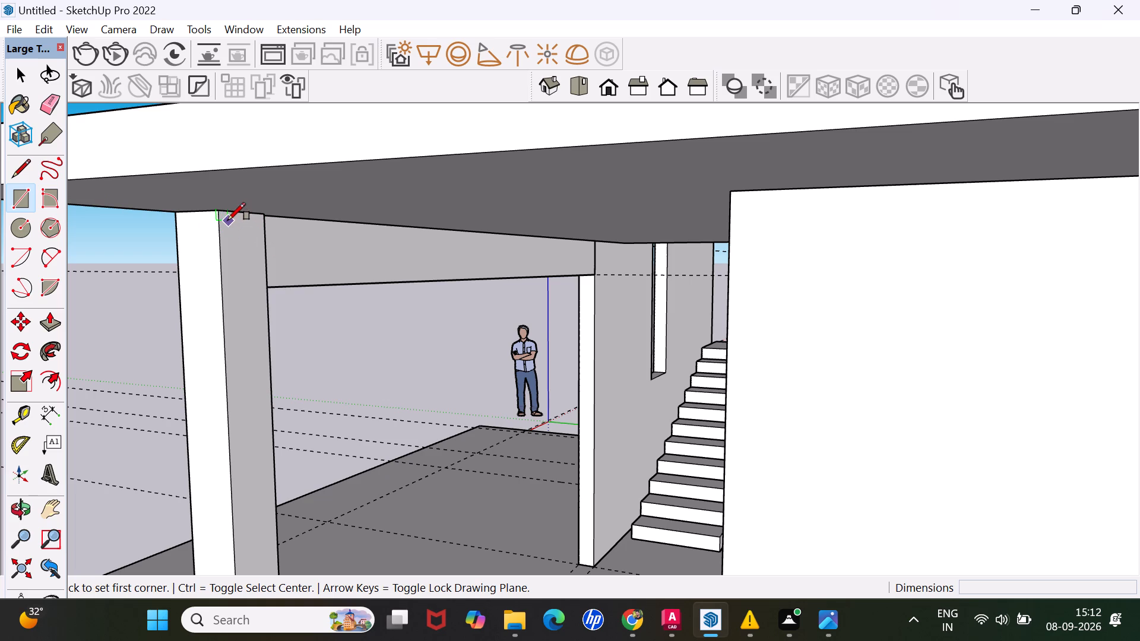
{"action": "left_click", "coordinate": [218, 213]}
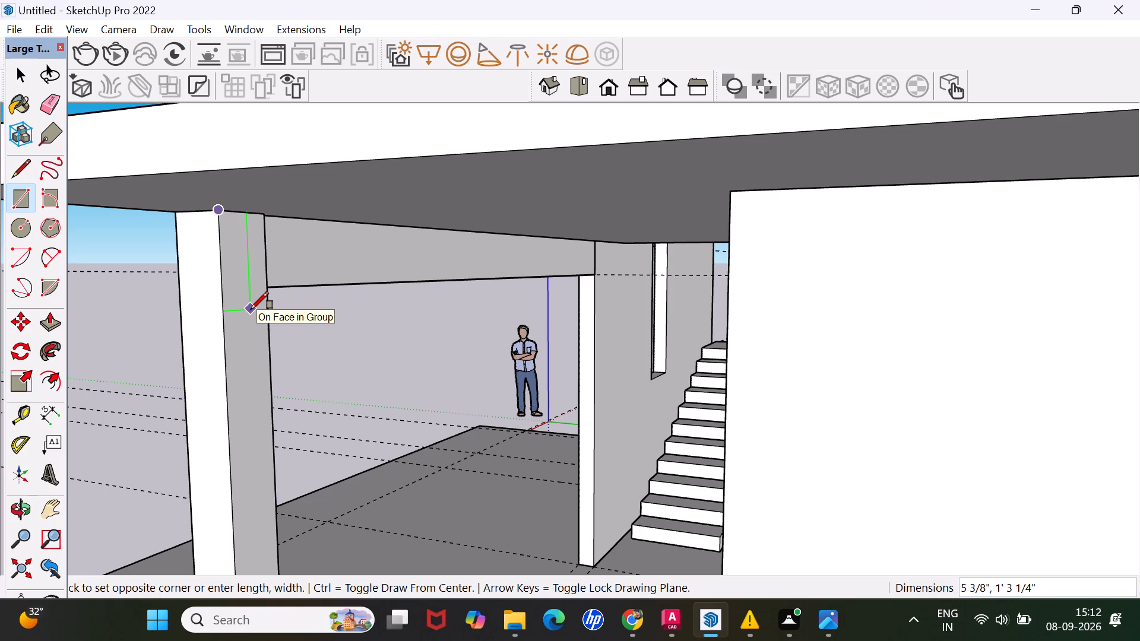
{"action": "left_click", "coordinate": [251, 309]}
Push/pull the column-top rectangle 6' 4 15/16" to the house wall to form the side beam under the roof slab.
{"action": "key", "text": "p"}
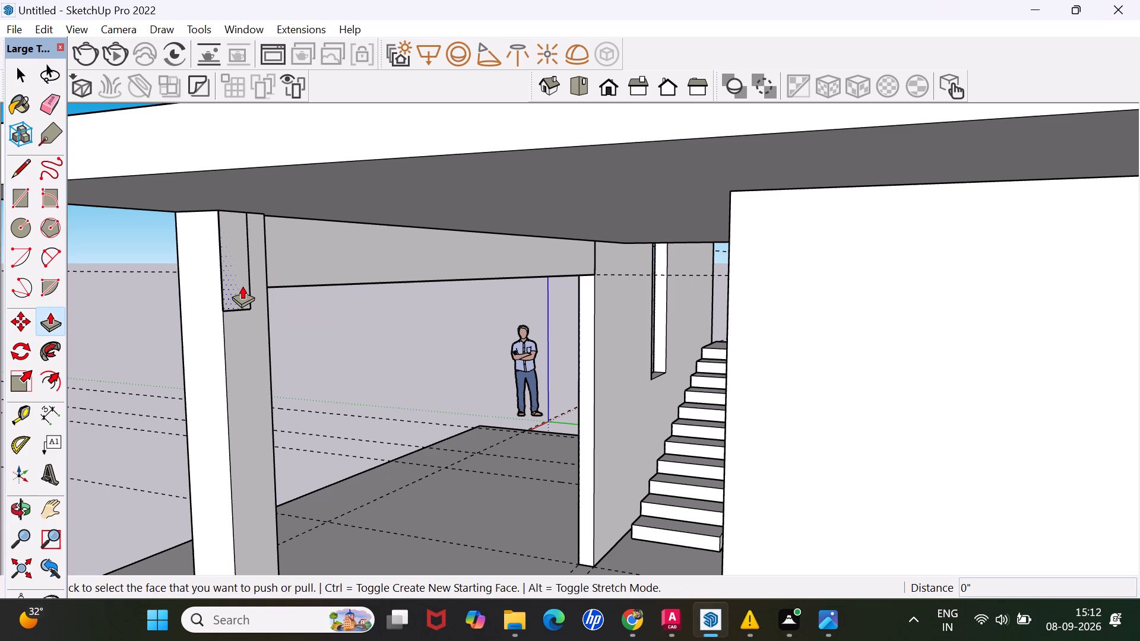
{"action": "left_click", "coordinate": [240, 271]}
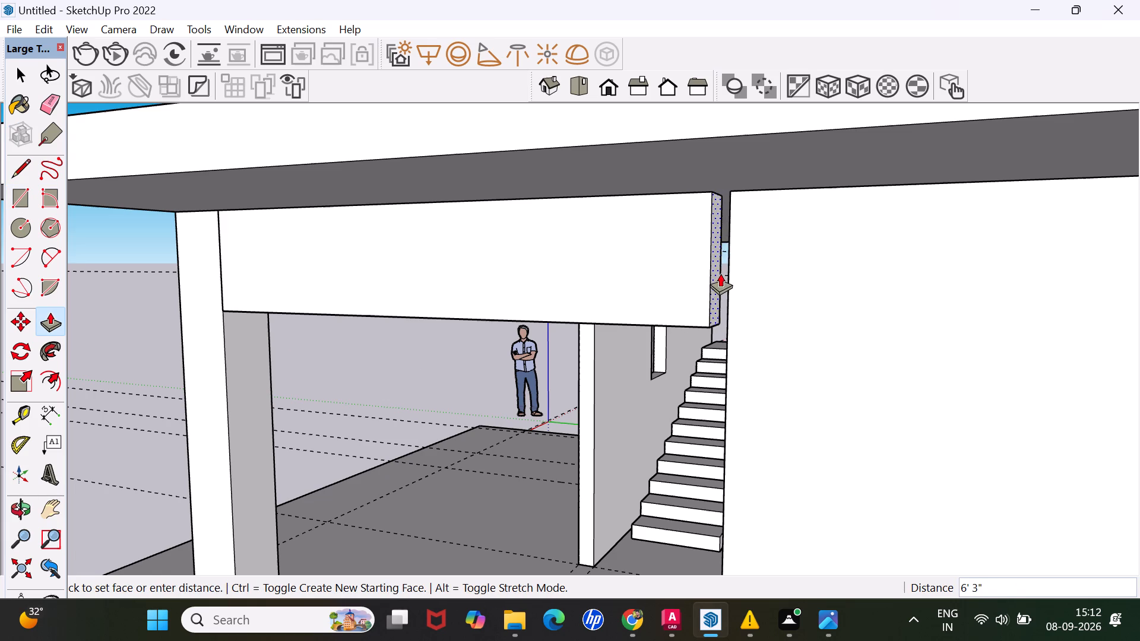
{"action": "scroll", "coordinate": [726, 273], "scroll_direction": "up", "scroll_amount": 5}
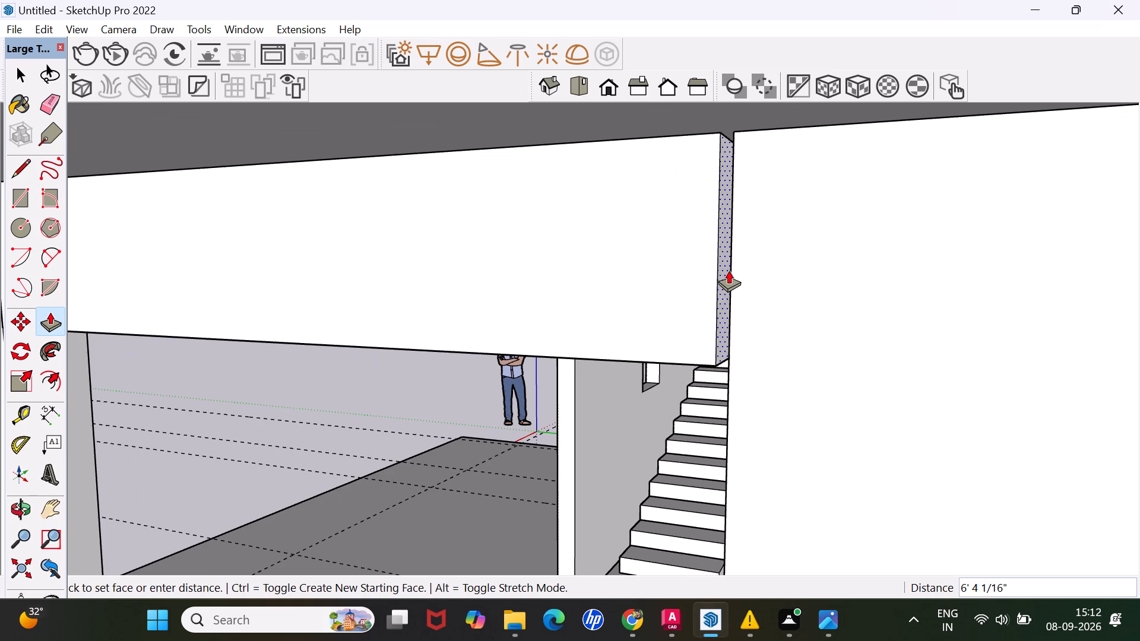
{"action": "left_click", "coordinate": [736, 281]}
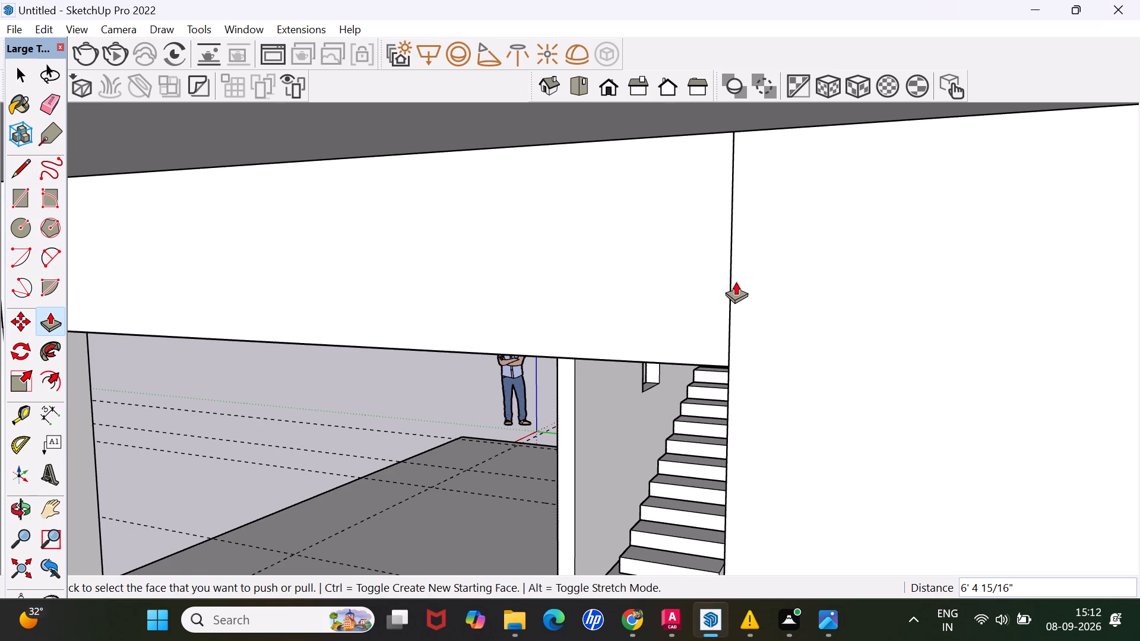
Select the entire side beam between the entrance column and the house wall and make it a group.
{"action": "key", "text": "space"}
{"action": "triple_click", "coordinate": [624, 267]}
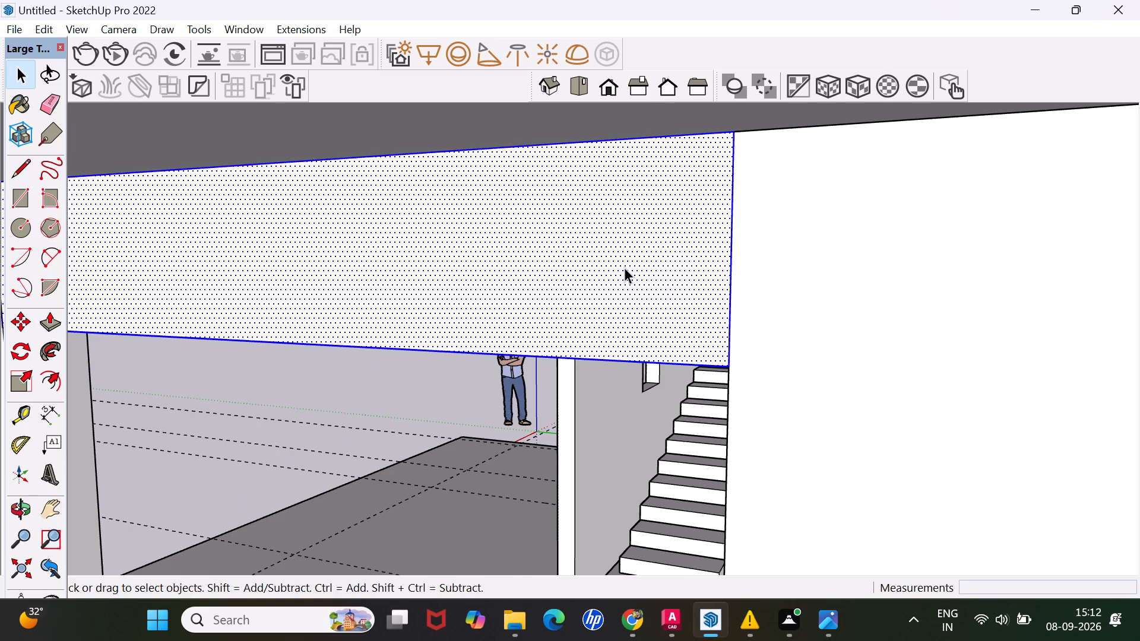
{"action": "left_click", "coordinate": [624, 267]}
{"action": "right_click", "coordinate": [600, 290]}
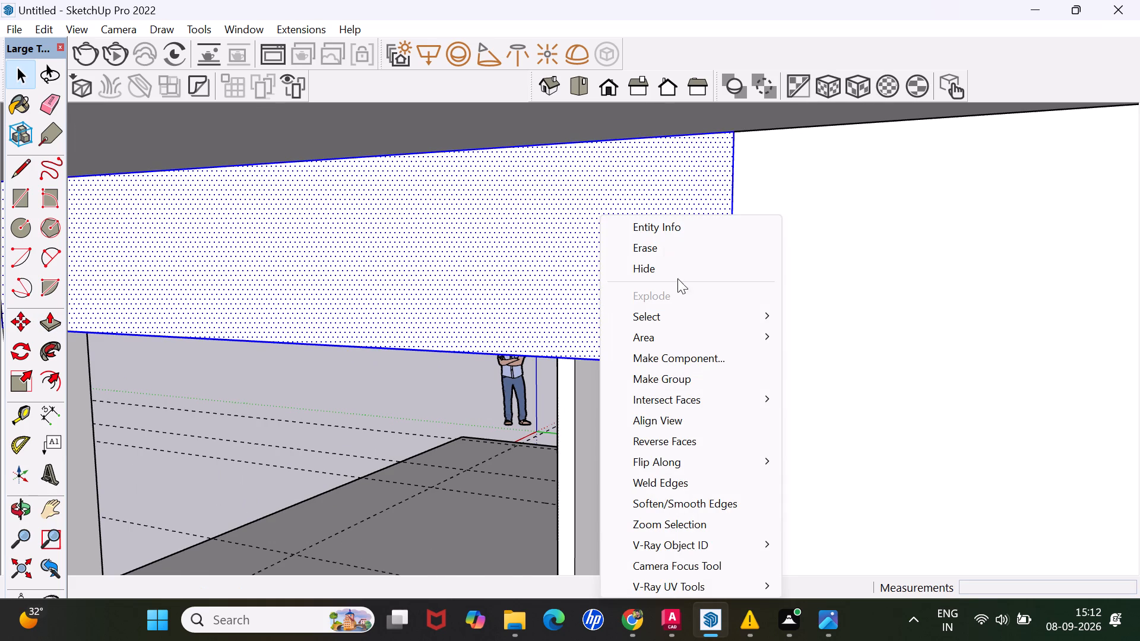
{"action": "left_click", "coordinate": [681, 383]}
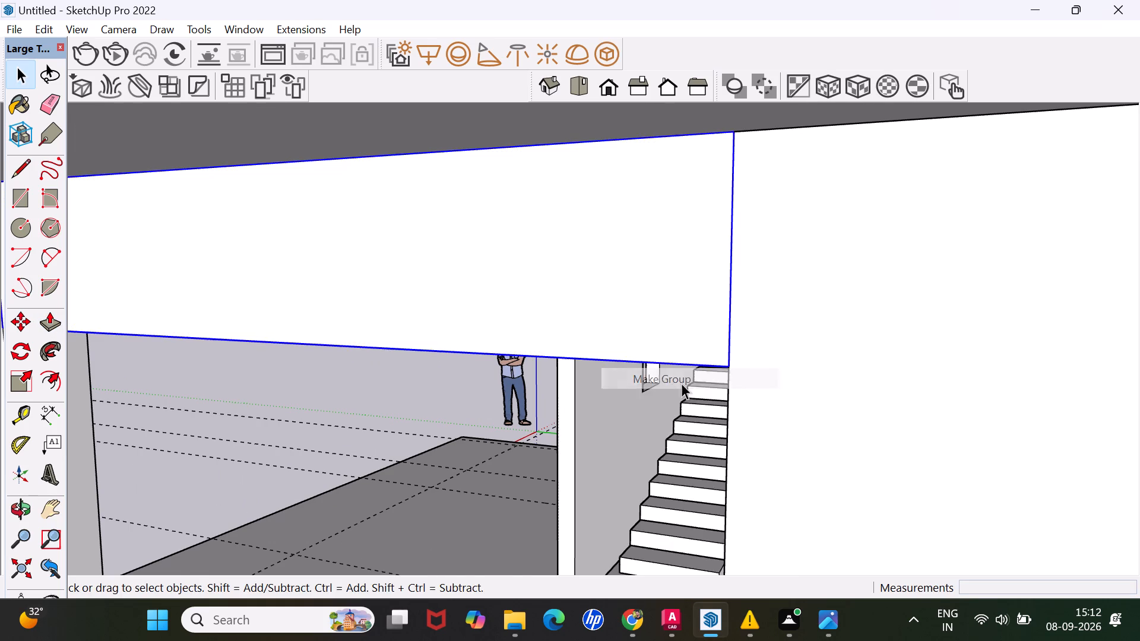
{"action": "scroll", "coordinate": [643, 381], "scroll_direction": "down", "scroll_amount": 8}
{"action": "scroll", "coordinate": [461, 398], "scroll_direction": "up", "scroll_amount": 3}
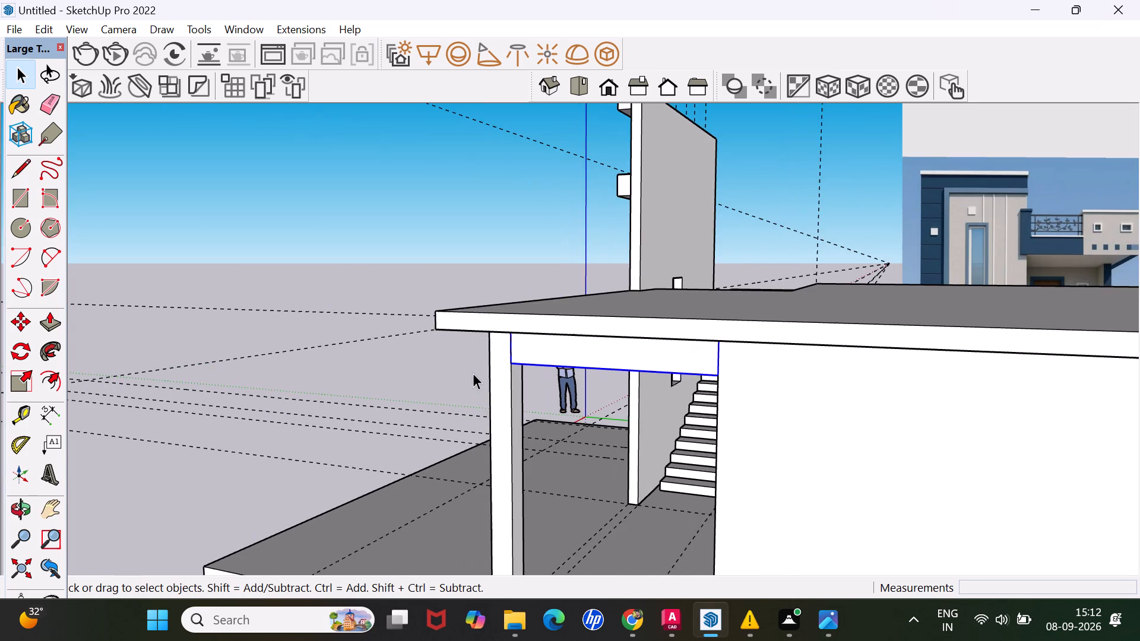
Examine the entrance front, its beams and the roof slab's front edge from several angles.
{"action": "middle_click_drag", "start_coordinate": [469, 386], "coordinate": [983, 302]}
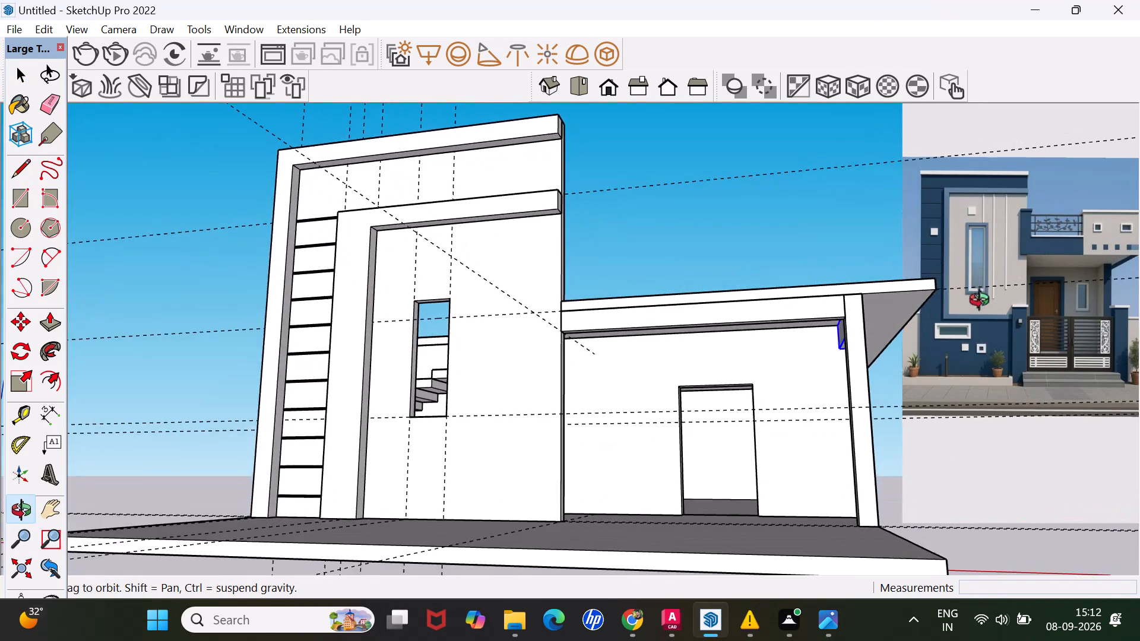
{"action": "middle_click_drag", "start_coordinate": [983, 302], "coordinate": [951, 346]}
{"action": "key", "text": "space"}
{"action": "left_click", "coordinate": [695, 239]}
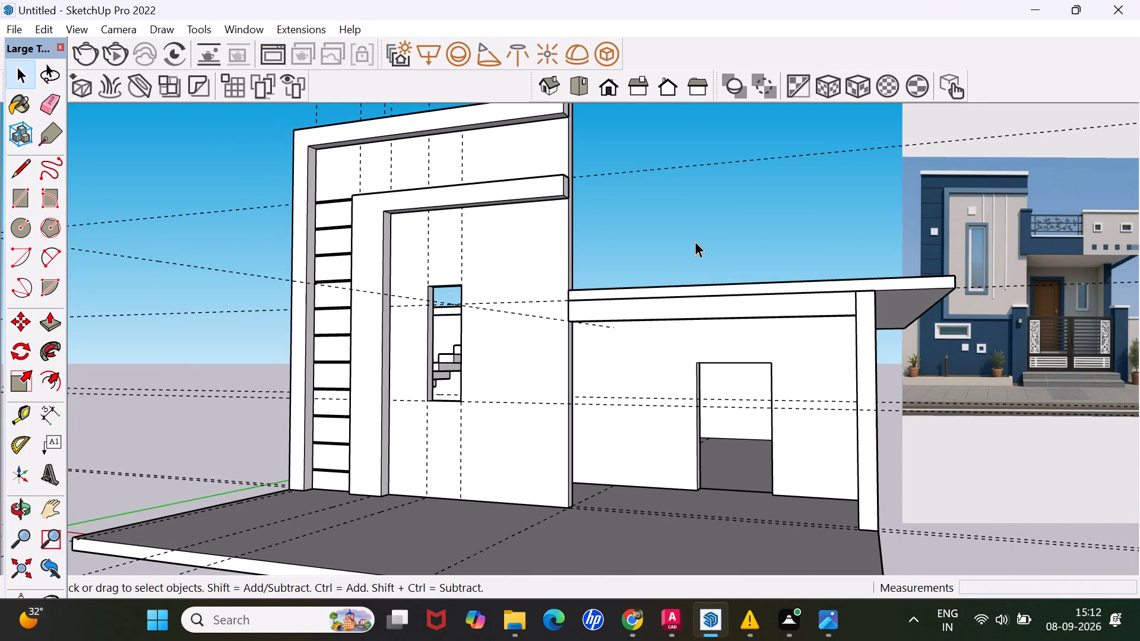
{"action": "middle_click_drag", "start_coordinate": [696, 247], "coordinate": [744, 339]}
{"action": "scroll", "coordinate": [696, 248], "scroll_direction": "down", "scroll_amount": 1}
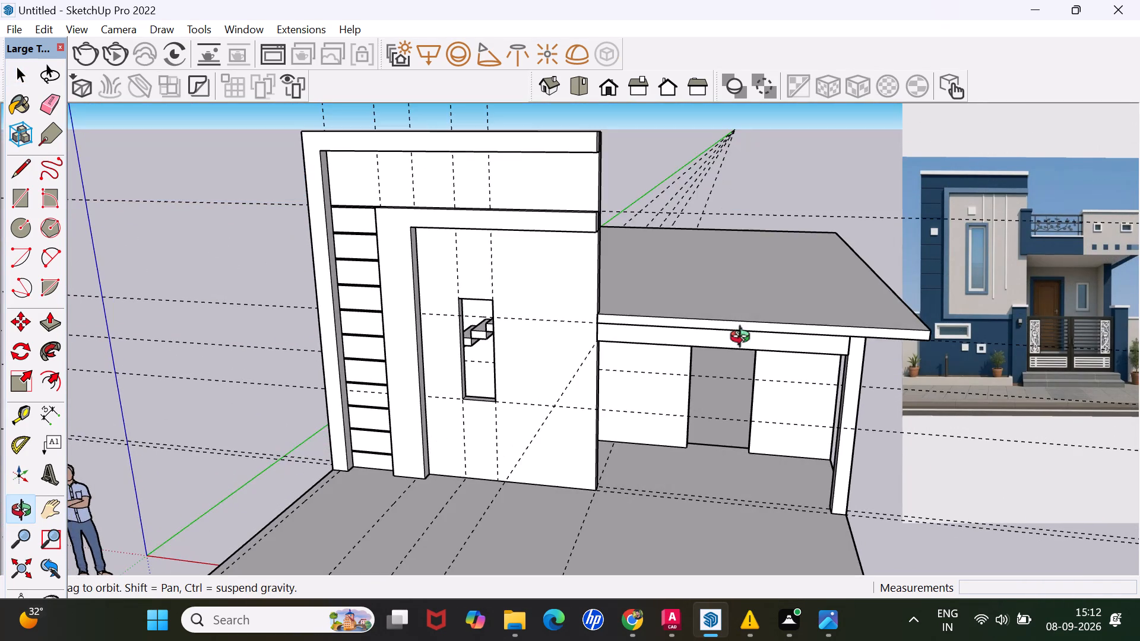
{"action": "middle_click_drag", "start_coordinate": [744, 339], "coordinate": [757, 296]}
{"action": "scroll", "coordinate": [807, 325], "scroll_direction": "up", "scroll_amount": 1}
{"action": "middle_click_drag", "start_coordinate": [806, 316], "coordinate": [744, 319]}
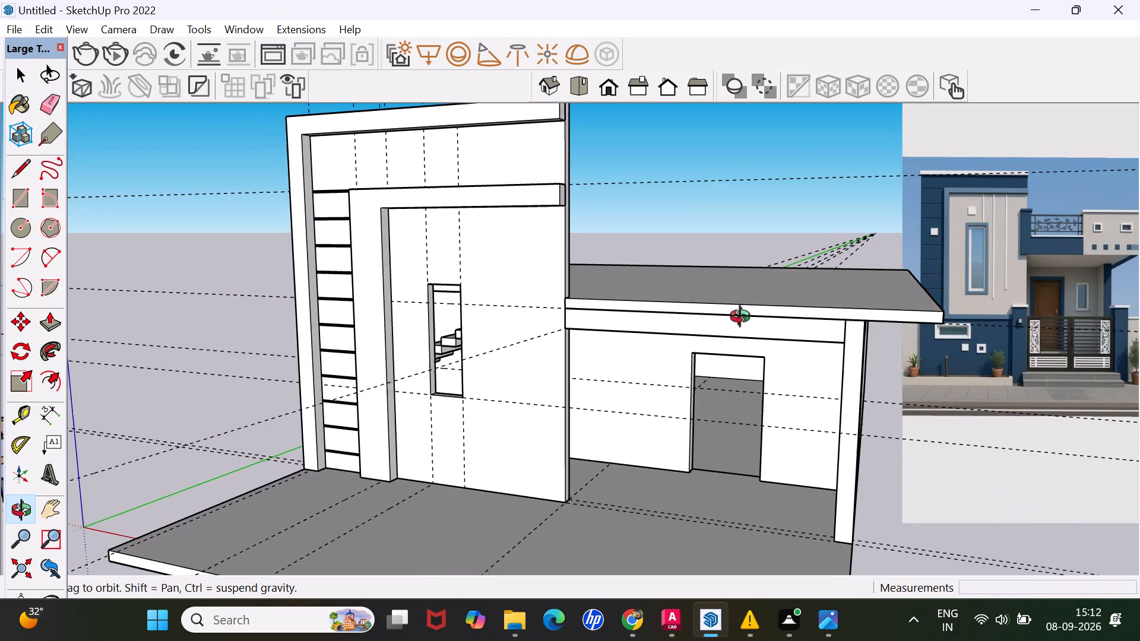
{"action": "middle_click_drag", "start_coordinate": [744, 319], "coordinate": [746, 318]}
{"action": "scroll", "coordinate": [674, 324], "scroll_direction": "up", "scroll_amount": 1}
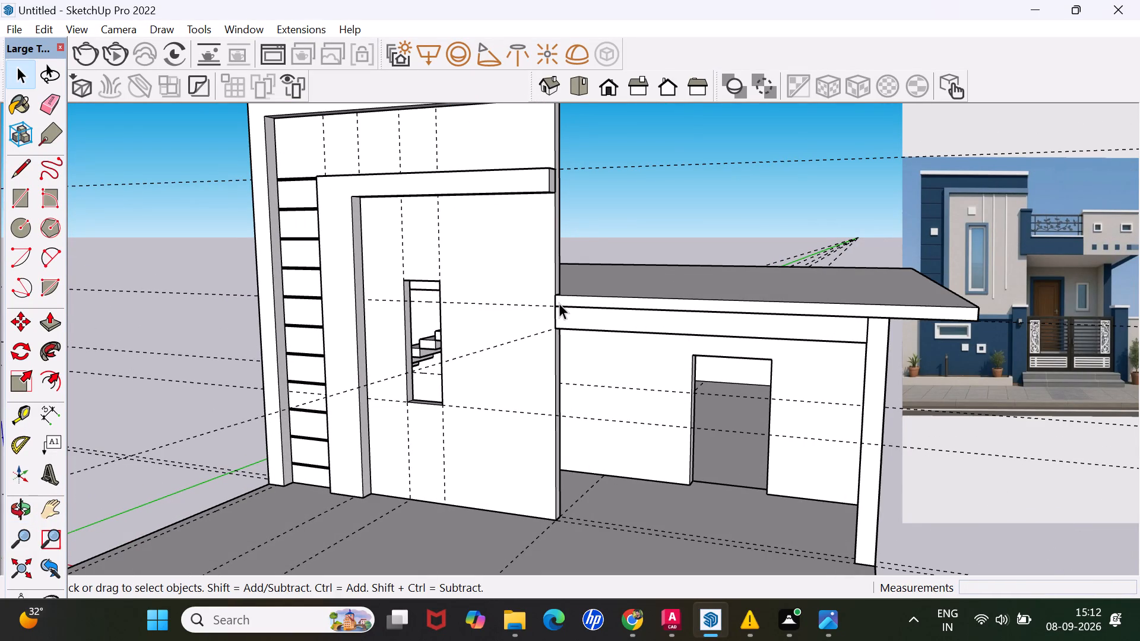
{"action": "scroll", "coordinate": [565, 303], "scroll_direction": "up", "scroll_amount": 3}
{"action": "middle_click_drag", "start_coordinate": [568, 302], "coordinate": [612, 291]}
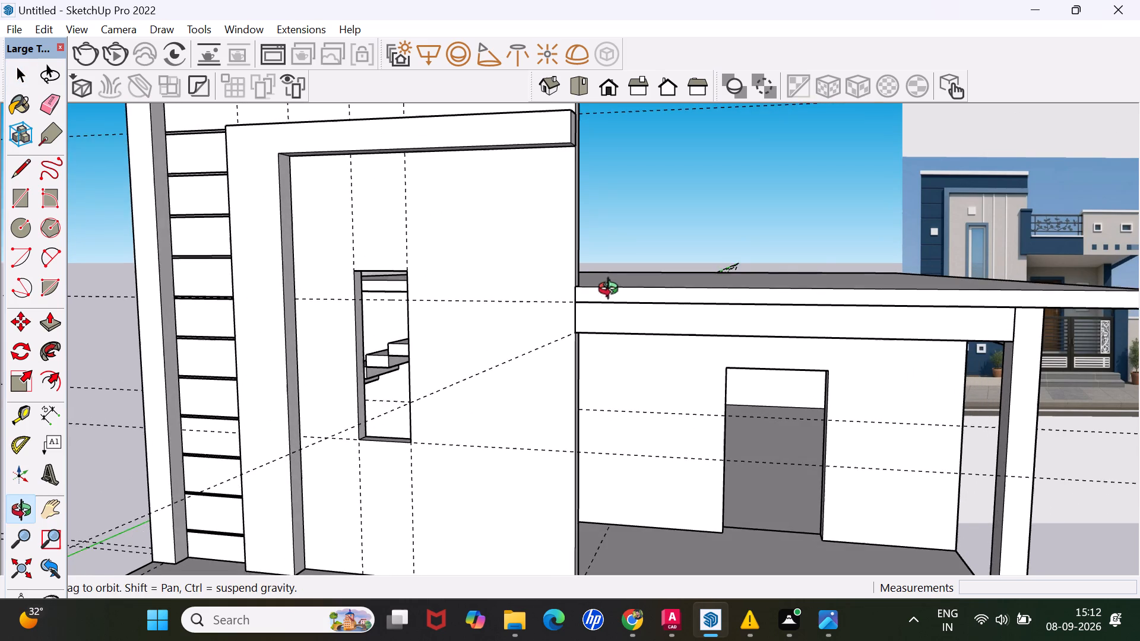
{"action": "middle_click_drag", "start_coordinate": [612, 291], "coordinate": [607, 277]}
{"action": "scroll", "coordinate": [607, 277], "scroll_direction": "down", "scroll_amount": 4}
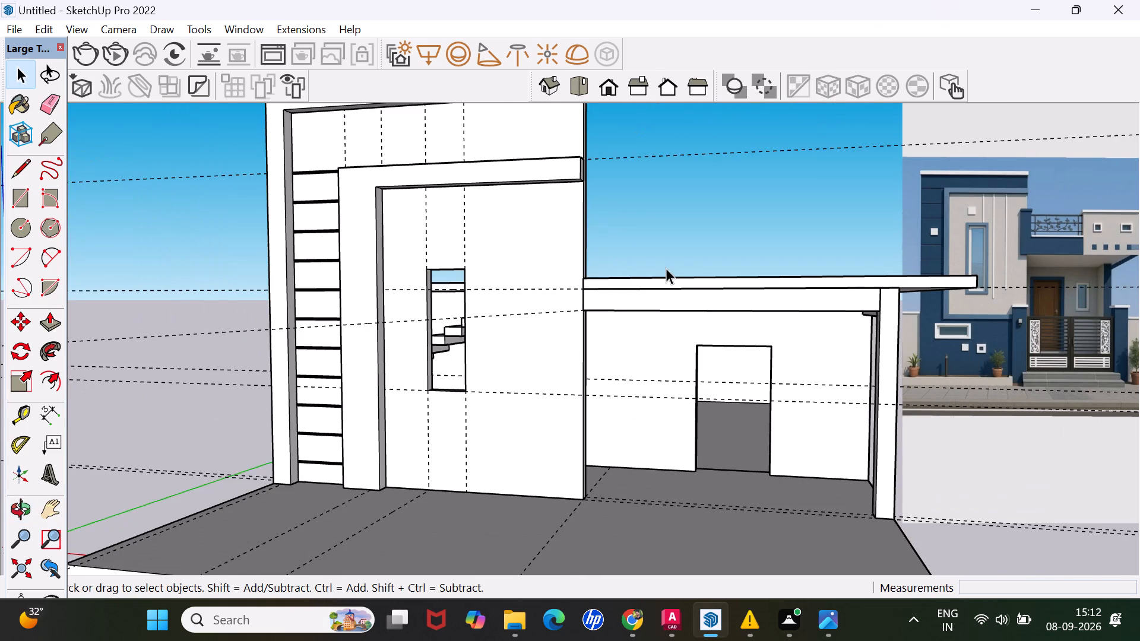
{"action": "scroll", "coordinate": [670, 267], "scroll_direction": "up", "scroll_amount": 1}
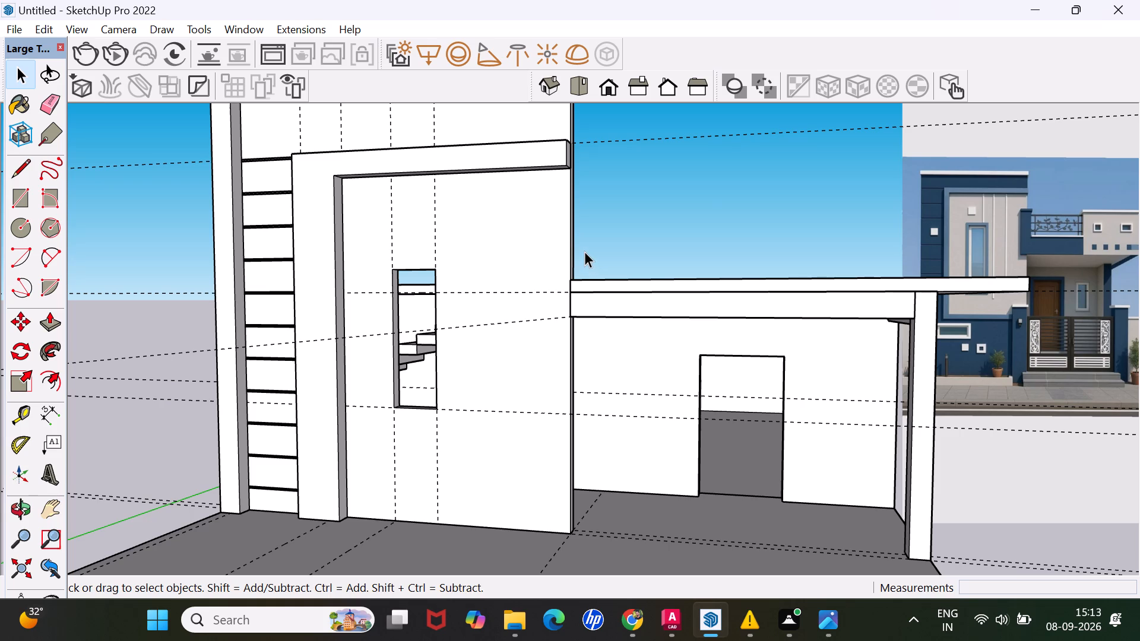
Place a guide 6" inside the roof slab's front edge, parallel to it, on the slab's top face.
{"action": "middle_click_drag", "start_coordinate": [582, 248], "coordinate": [578, 273]}
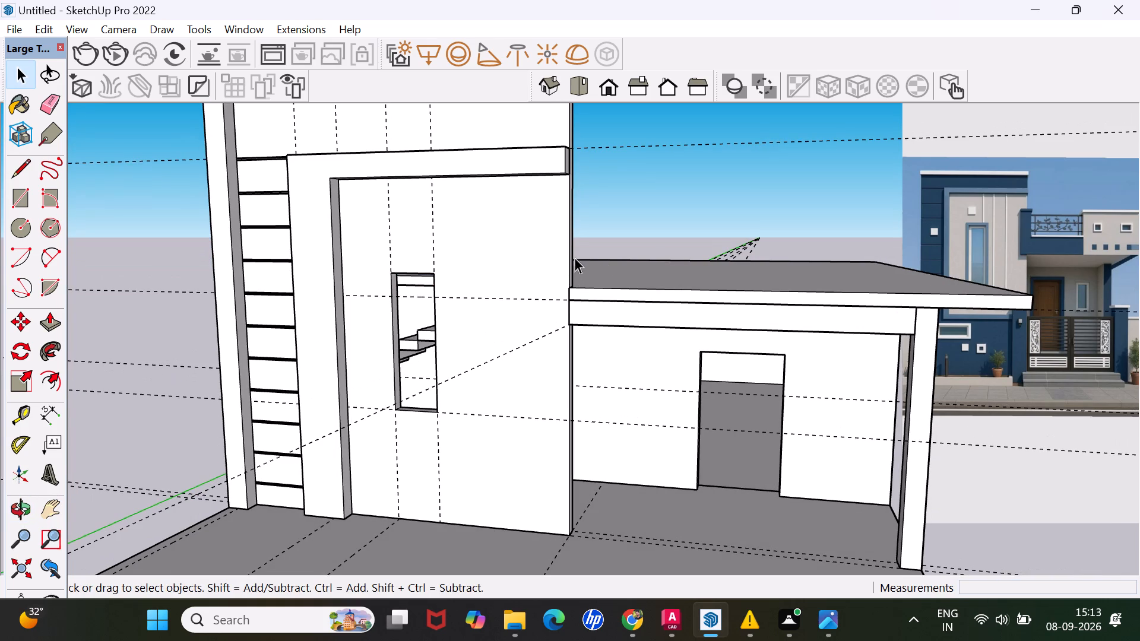
{"action": "scroll", "coordinate": [591, 246], "scroll_direction": "up", "scroll_amount": 2}
{"action": "middle_click_drag", "start_coordinate": [585, 238], "coordinate": [540, 242]}
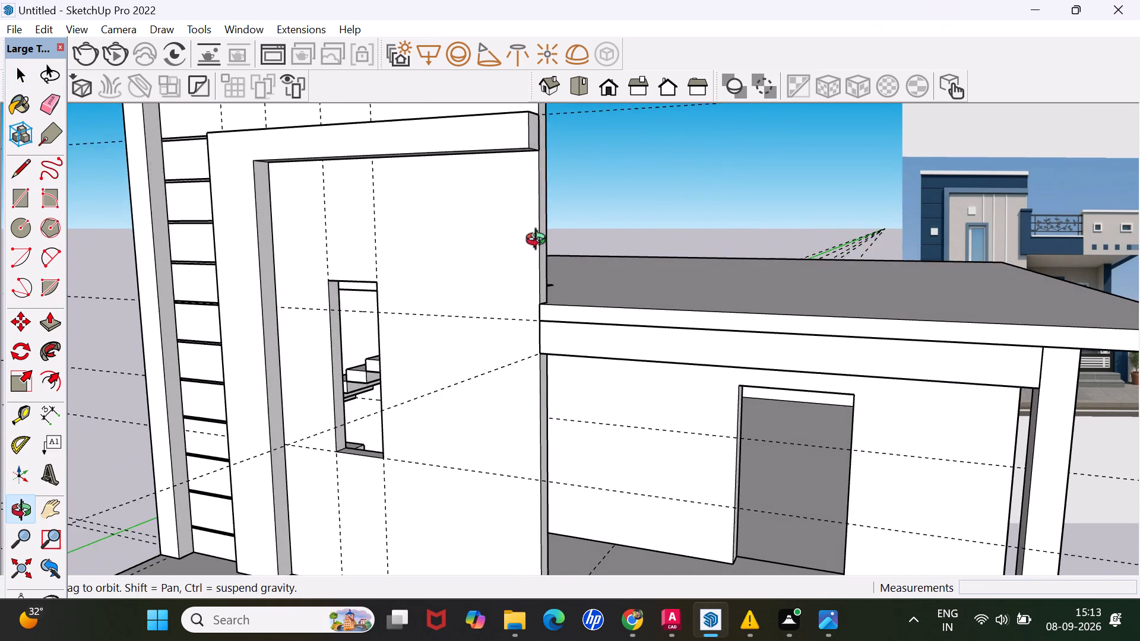
{"action": "middle_click_drag", "start_coordinate": [540, 242], "coordinate": [363, 288]}
{"action": "scroll", "coordinate": [389, 268], "scroll_direction": "down", "scroll_amount": 4}
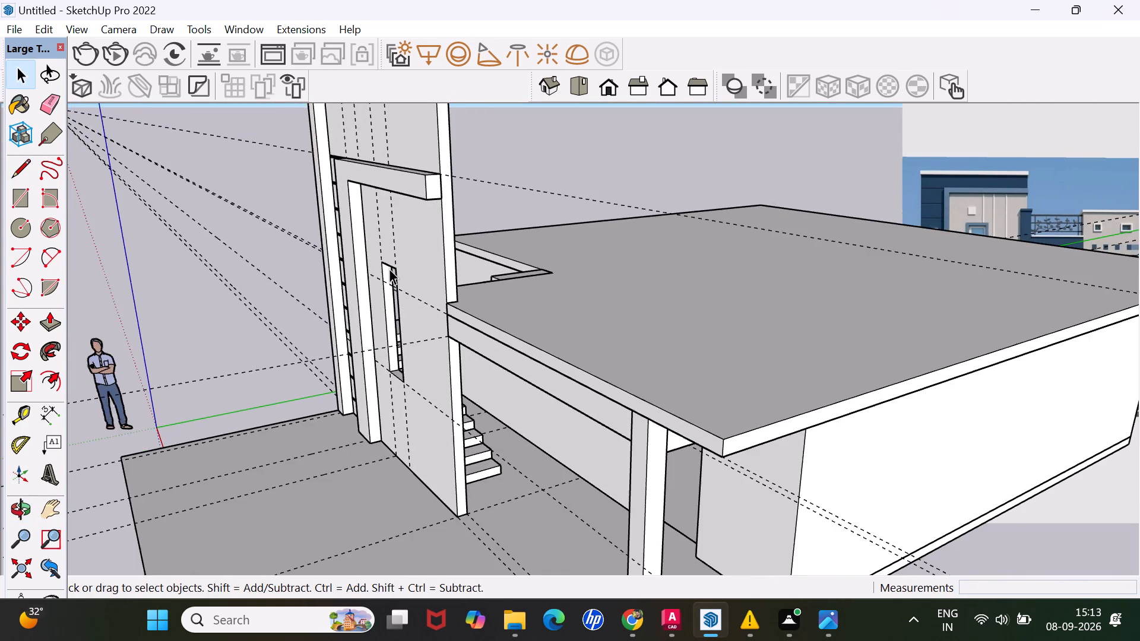
{"action": "scroll", "coordinate": [400, 256], "scroll_direction": "down", "scroll_amount": 3}
{"action": "scroll", "coordinate": [439, 256], "scroll_direction": "up", "scroll_amount": 2}
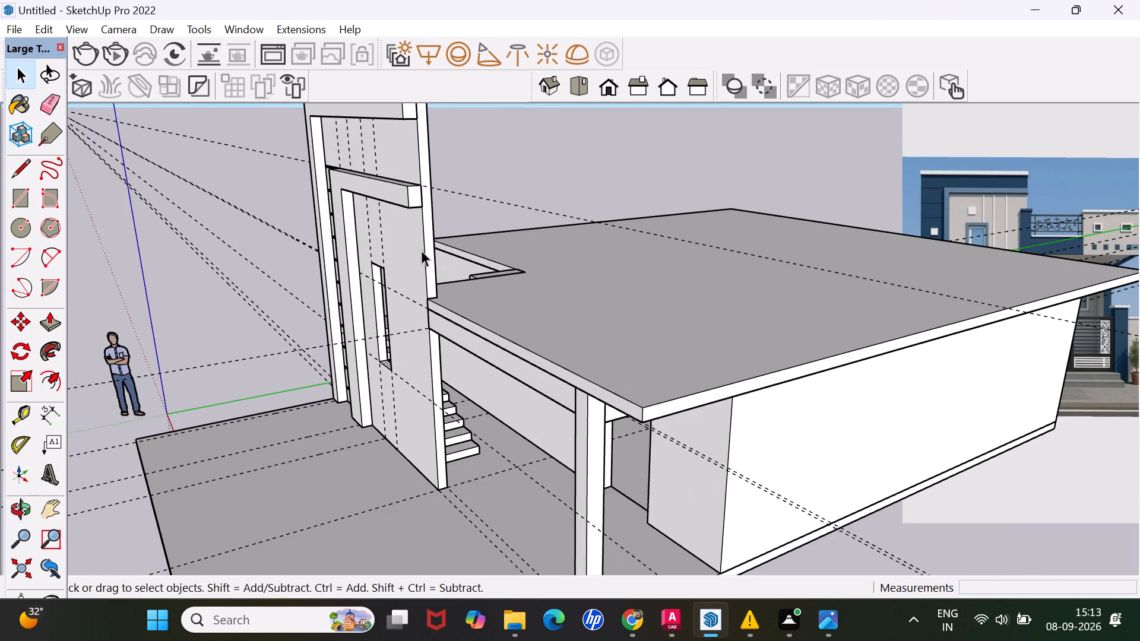
{"action": "middle_click_drag", "start_coordinate": [425, 250], "coordinate": [427, 279]}
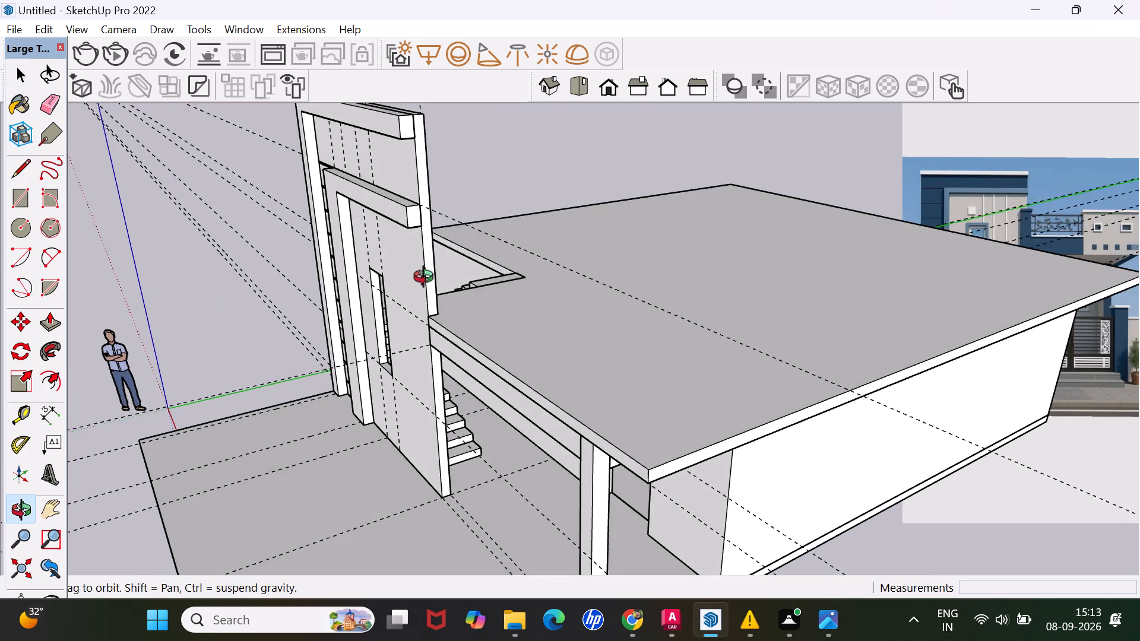
{"action": "middle_click_drag", "start_coordinate": [427, 279], "coordinate": [426, 288]}
{"action": "scroll", "coordinate": [491, 329], "scroll_direction": "up", "scroll_amount": 2}
{"action": "scroll", "coordinate": [435, 324], "scroll_direction": "up", "scroll_amount": 3}
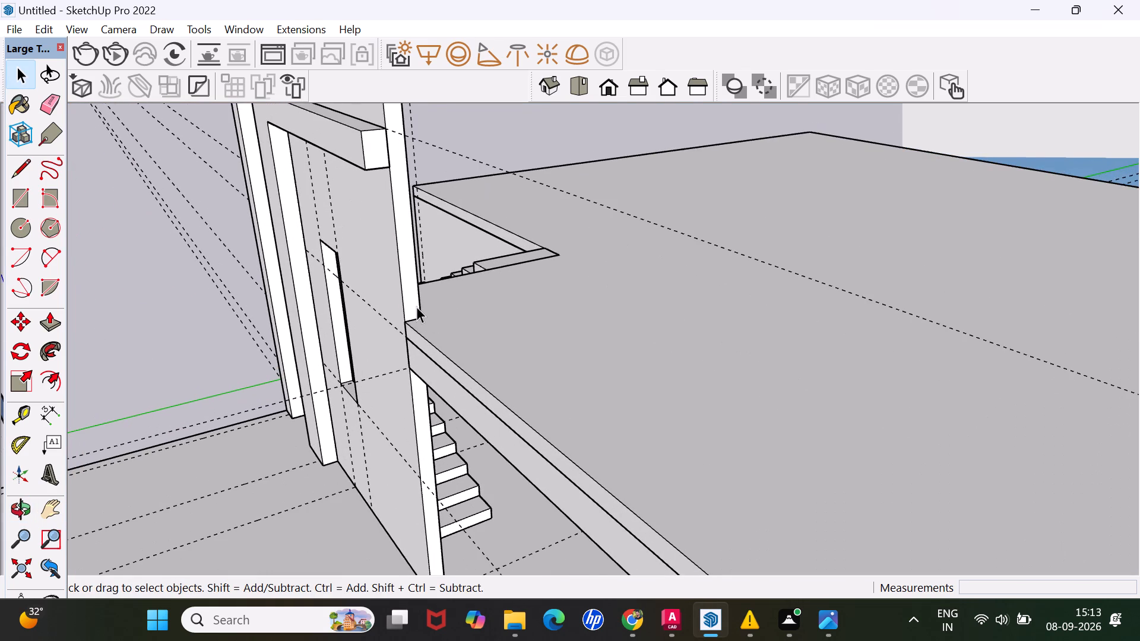
{"action": "scroll", "coordinate": [416, 306], "scroll_direction": "up", "scroll_amount": 2}
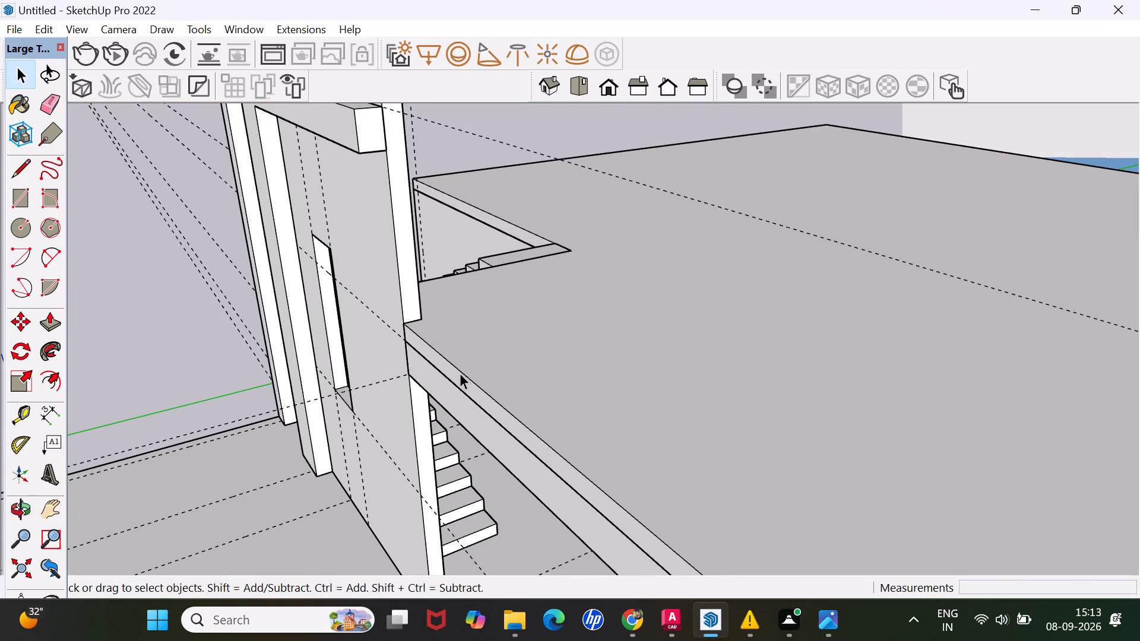
{"action": "key", "text": "t"}
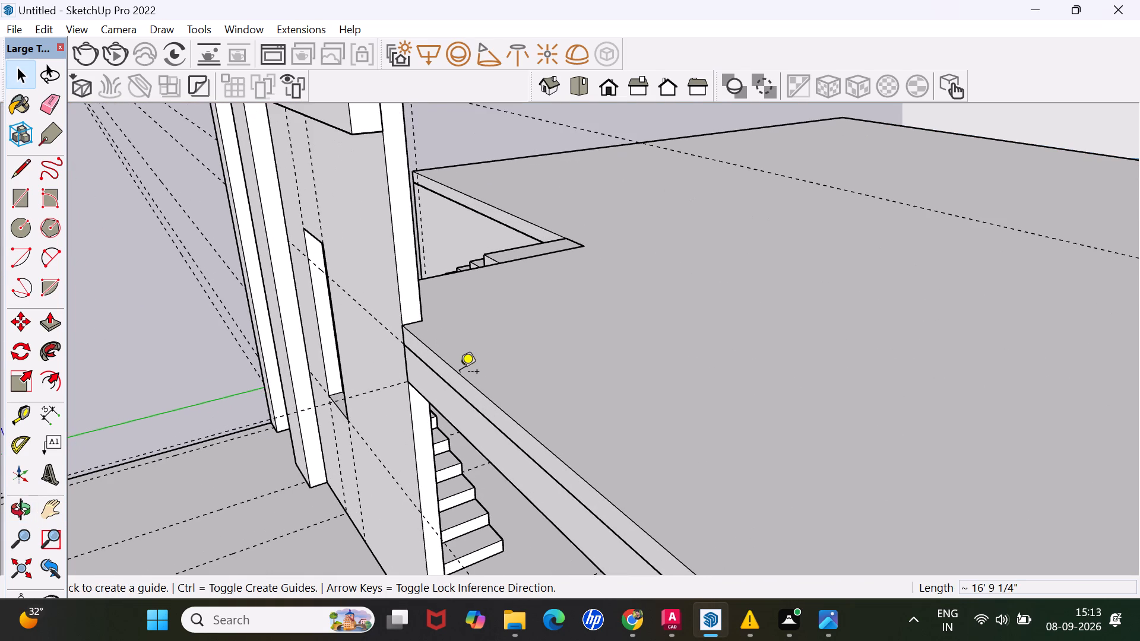
{"action": "left_click", "coordinate": [468, 373]}
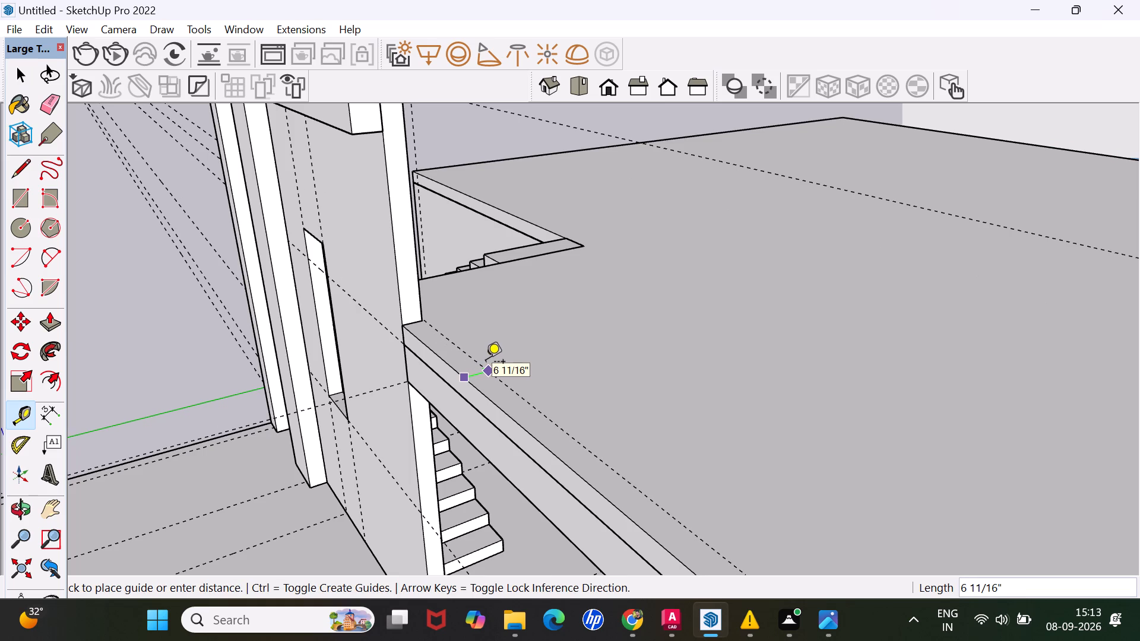
{"action": "key", "text": "6"}
{"action": "key", "text": "Return"}
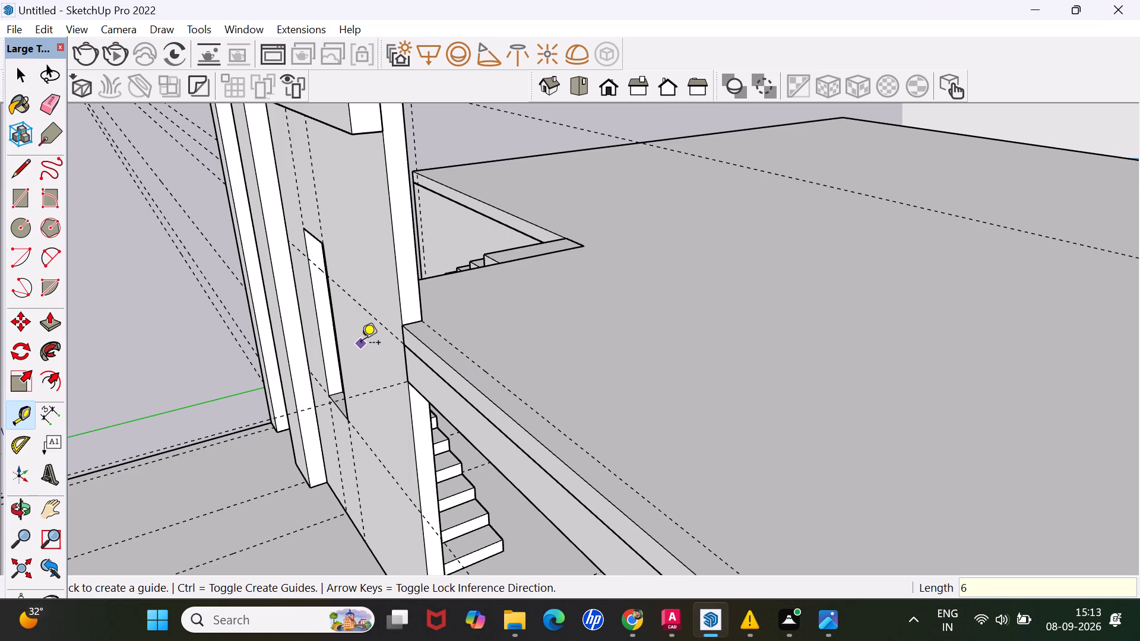
Draw a rectangle about 16' 9 1/4" by 6" along the slab's front edge, from the tall wall to the outer corner.
{"action": "key", "text": "r"}
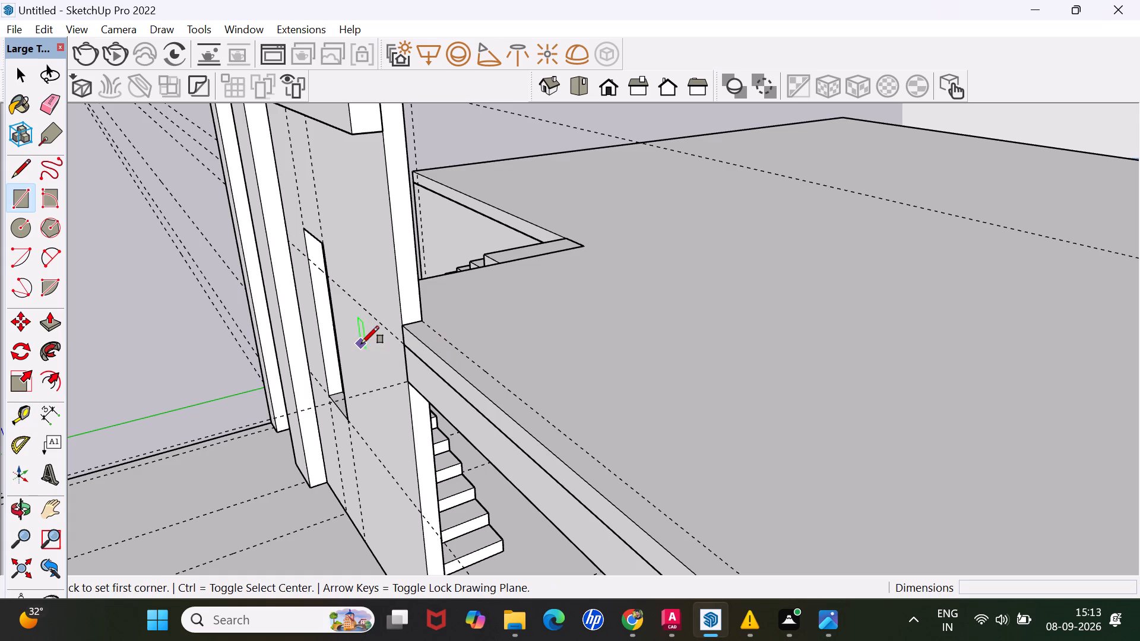
{"action": "left_click", "coordinate": [404, 324]}
{"action": "scroll", "coordinate": [514, 381], "scroll_direction": "down", "scroll_amount": 13}
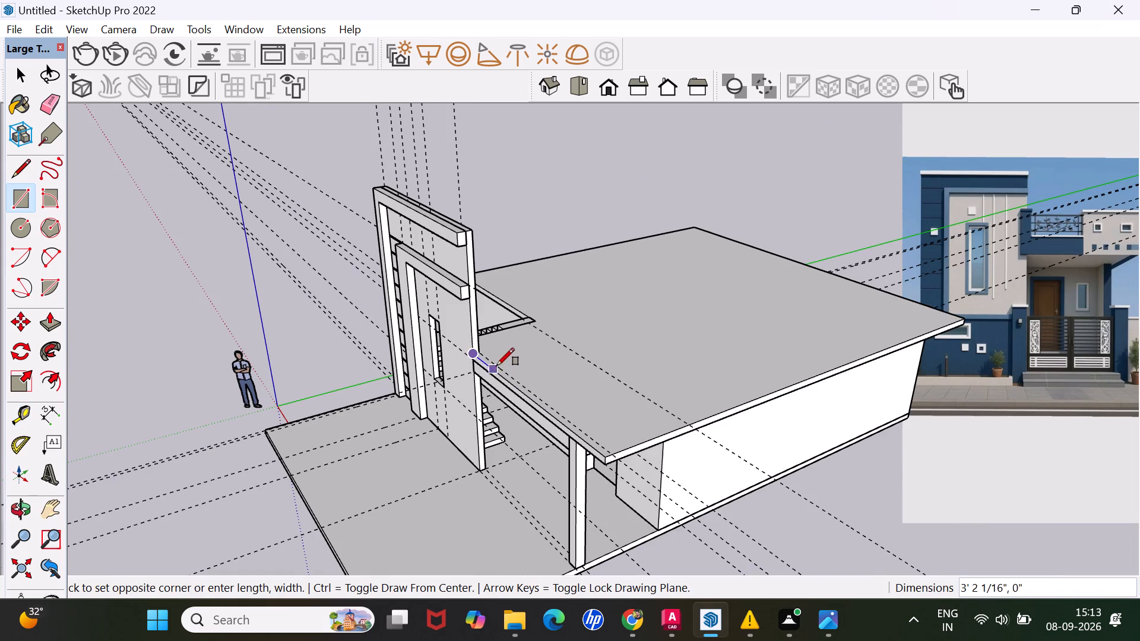
{"action": "scroll", "coordinate": [609, 453], "scroll_direction": "up", "scroll_amount": 8}
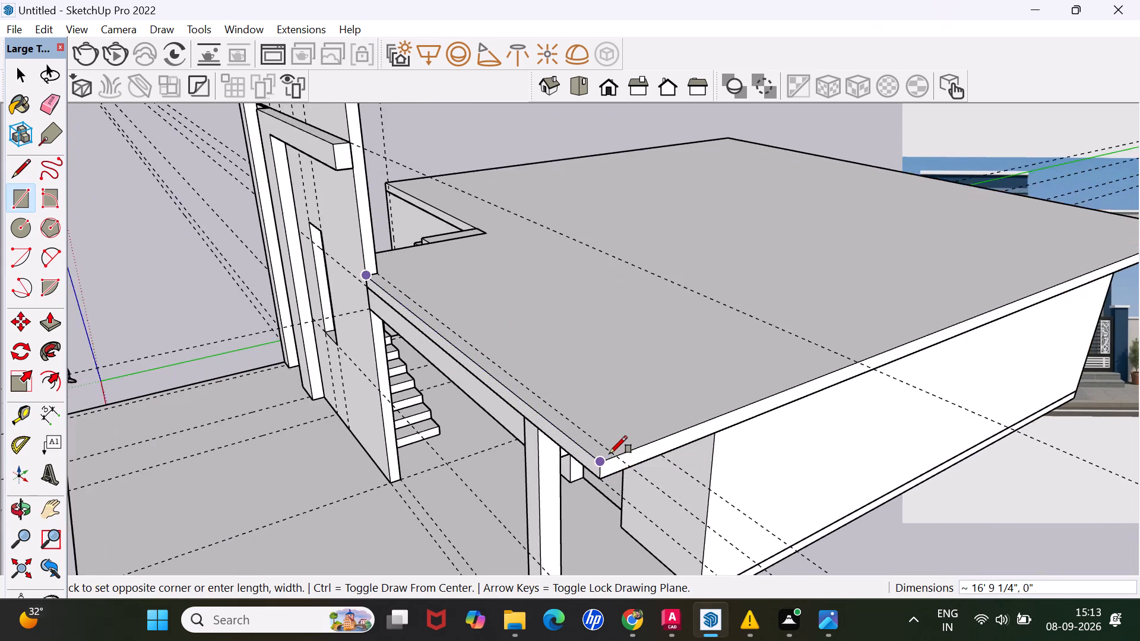
{"action": "scroll", "coordinate": [609, 453], "scroll_direction": "up", "scroll_amount": 4}
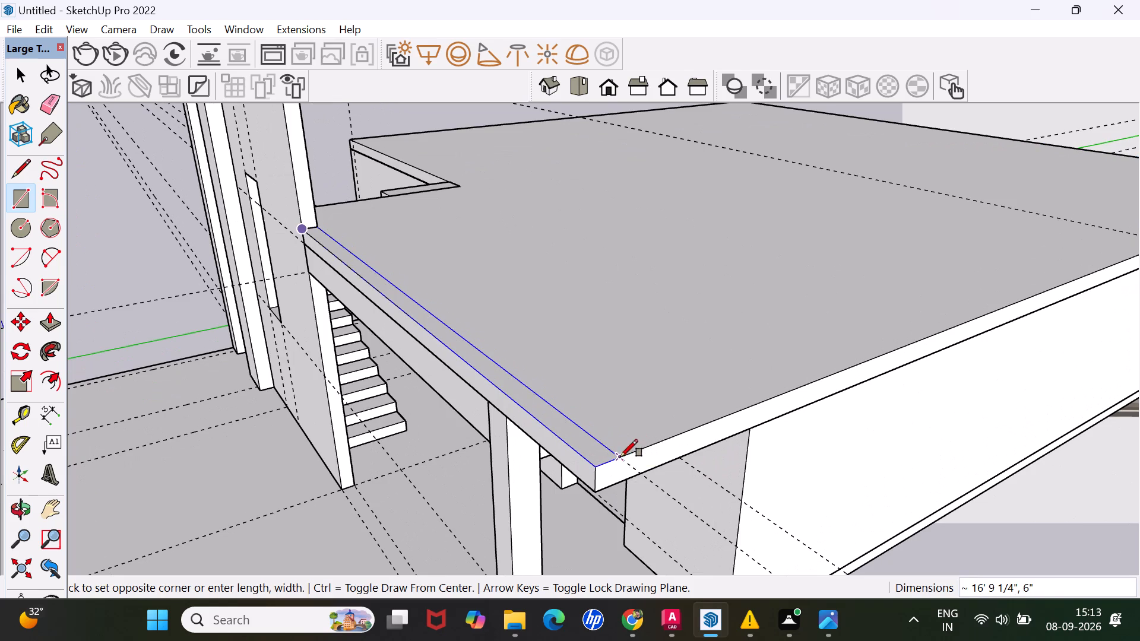
{"action": "left_click", "coordinate": [619, 459]}
Push/pull the narrow strip along the roof slab's front edge up 3' to form the front parapet wall.
{"action": "key", "text": "p"}
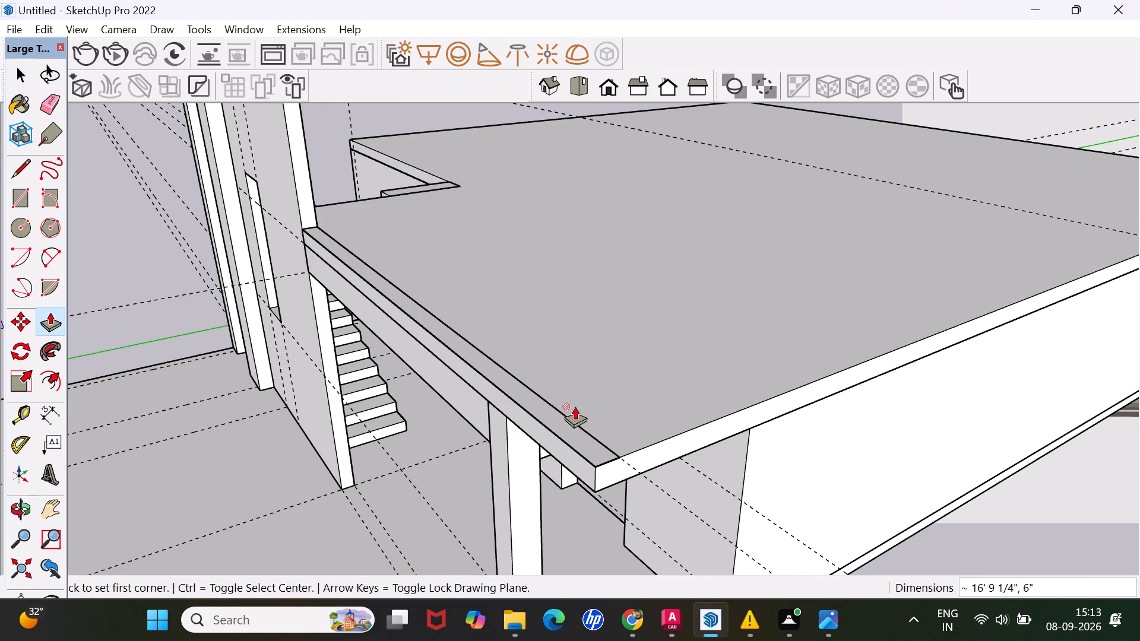
{"action": "left_click", "coordinate": [565, 422]}
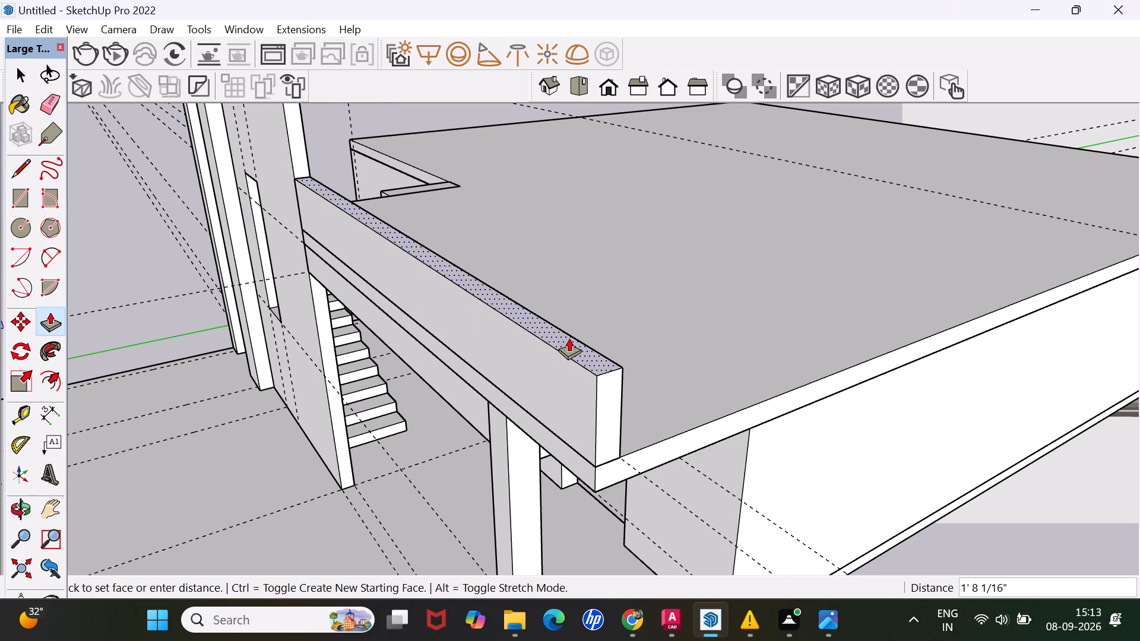
{"action": "key", "text": "p"}
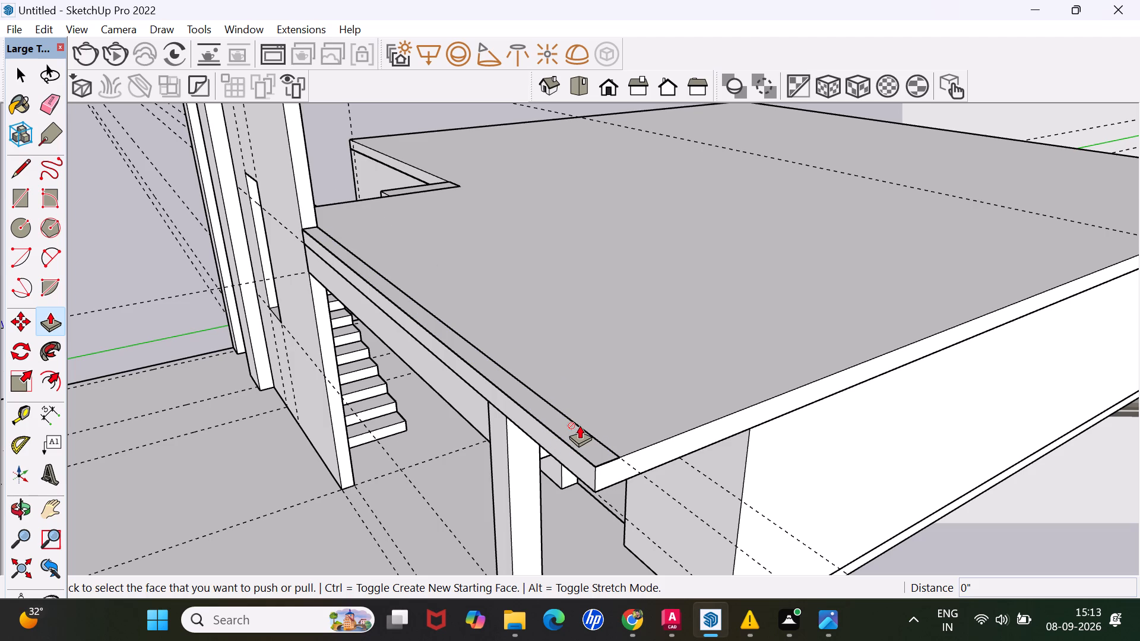
{"action": "left_click", "coordinate": [579, 433]}
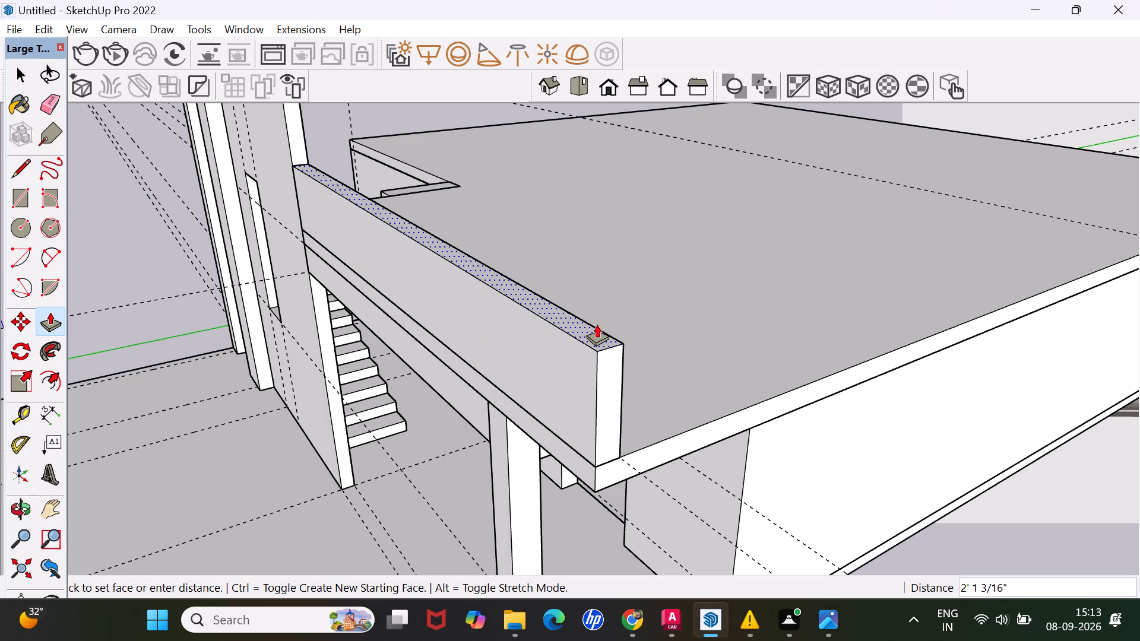
{"action": "key", "text": "3"}
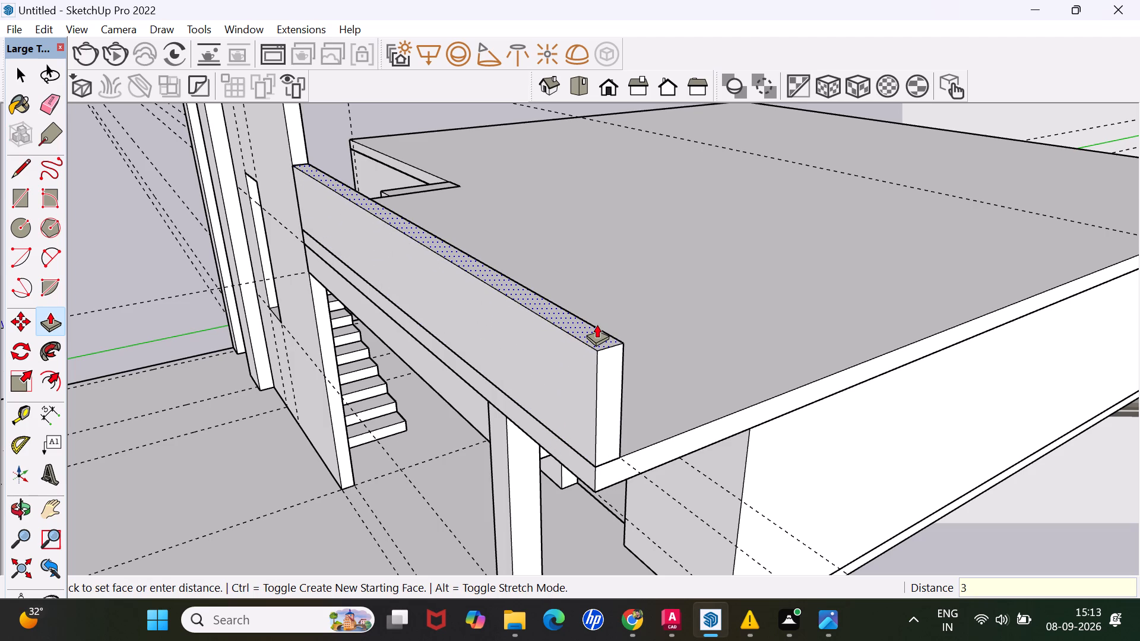
{"action": "key", "text": "apostrophe"}
{"action": "key", "text": "Return"}
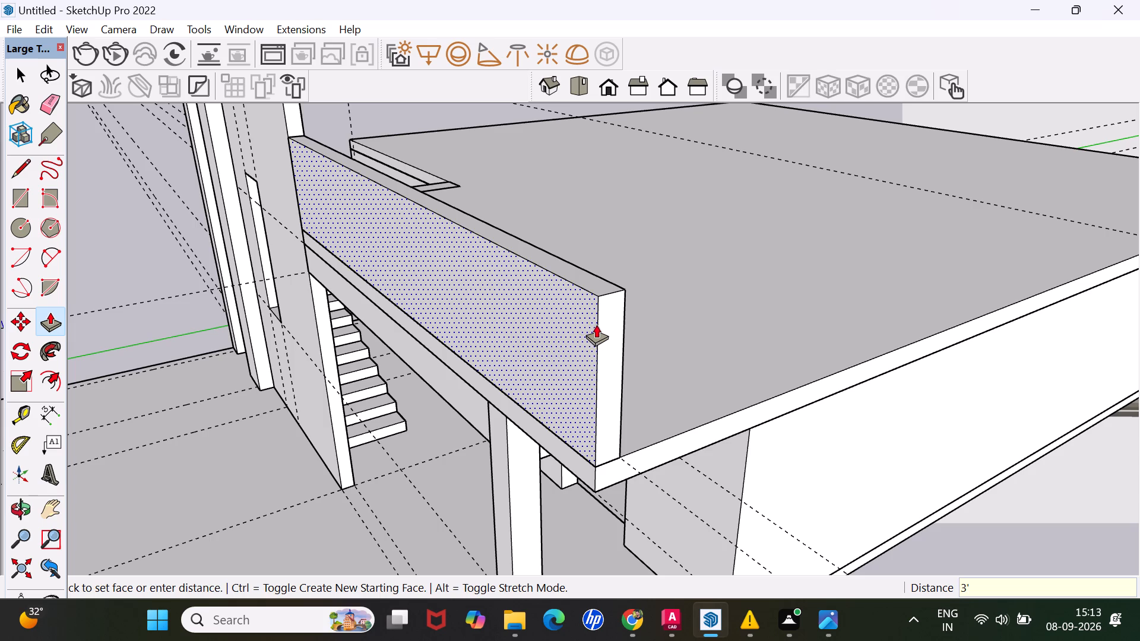
Examine the new front parapet and its junction with the tall wall, comparing the facade with the reference image.
{"action": "middle_click_drag", "start_coordinate": [455, 337], "coordinate": [743, 267]}
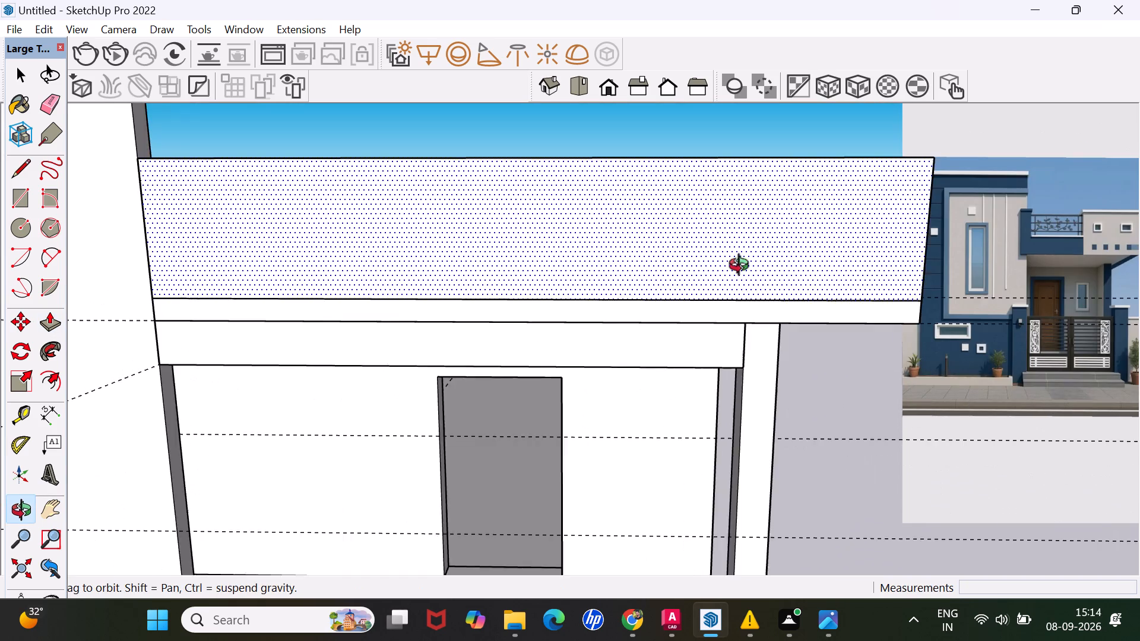
{"action": "middle_click_drag", "start_coordinate": [743, 267], "coordinate": [752, 263]}
{"action": "scroll", "coordinate": [746, 264], "scroll_direction": "down", "scroll_amount": 4}
{"action": "scroll", "coordinate": [698, 273], "scroll_direction": "down", "scroll_amount": 4}
{"action": "scroll", "coordinate": [576, 258], "scroll_direction": "down", "scroll_amount": 4}
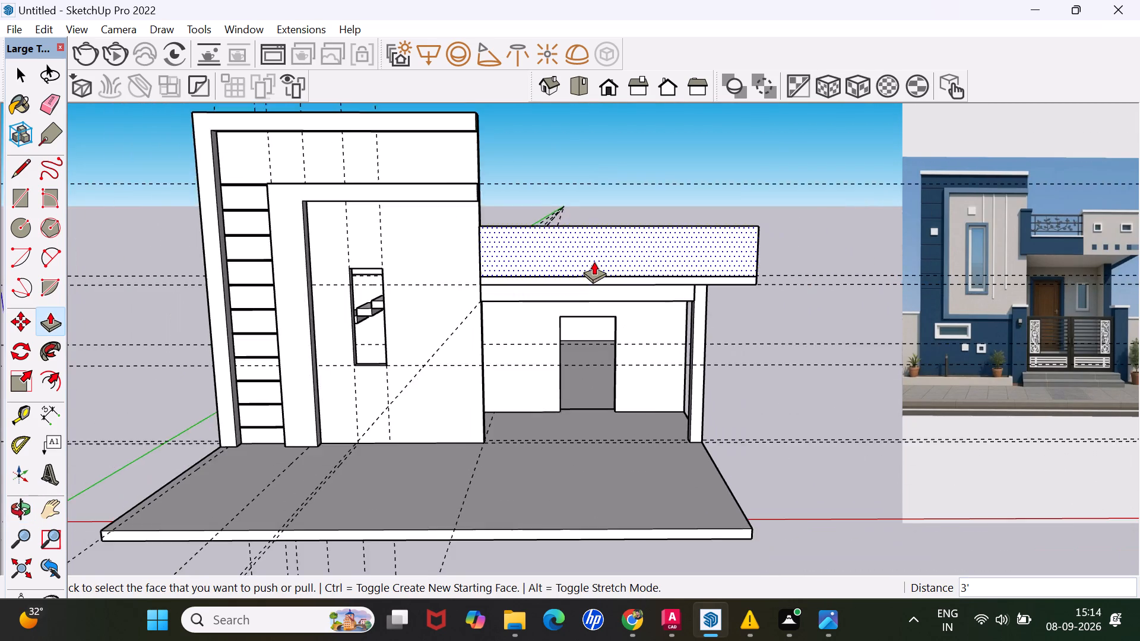
{"action": "scroll", "coordinate": [594, 261], "scroll_direction": "down", "scroll_amount": 2}
{"action": "scroll", "coordinate": [606, 238], "scroll_direction": "up", "scroll_amount": 2}
{"action": "middle_click_drag", "start_coordinate": [547, 265], "coordinate": [577, 242]}
{"action": "scroll", "coordinate": [577, 245], "scroll_direction": "up", "scroll_amount": 1}
{"action": "middle_click_drag", "start_coordinate": [577, 245], "coordinate": [559, 315]}
{"action": "scroll", "coordinate": [588, 272], "scroll_direction": "up", "scroll_amount": 1}
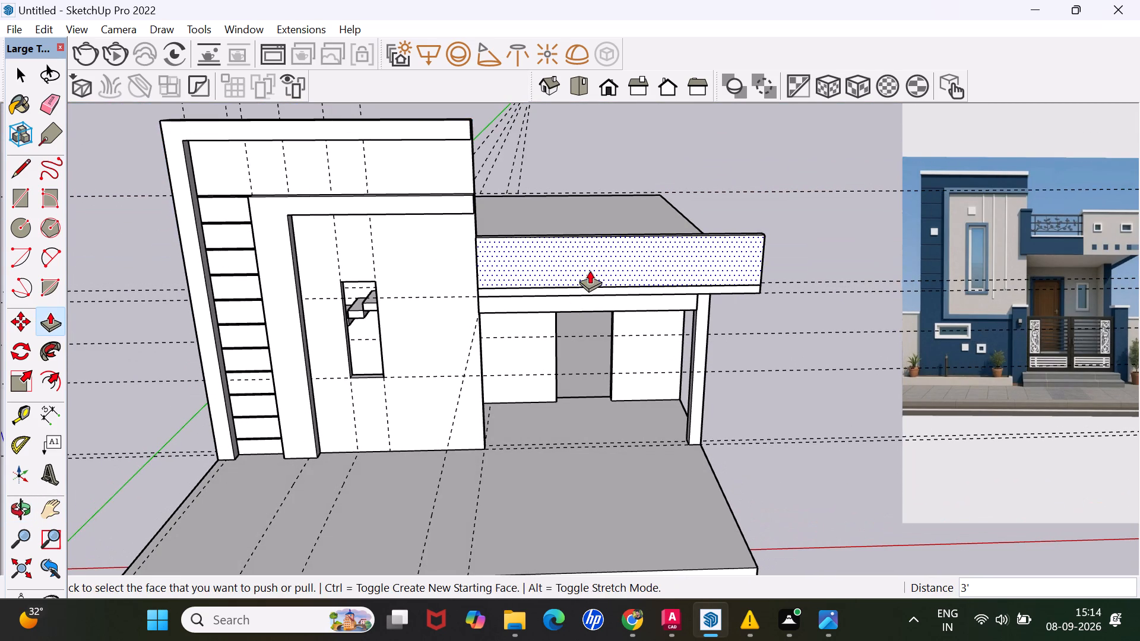
{"action": "scroll", "coordinate": [594, 259], "scroll_direction": "down", "scroll_amount": 2}
{"action": "middle_click_drag", "start_coordinate": [588, 262], "coordinate": [602, 214]}
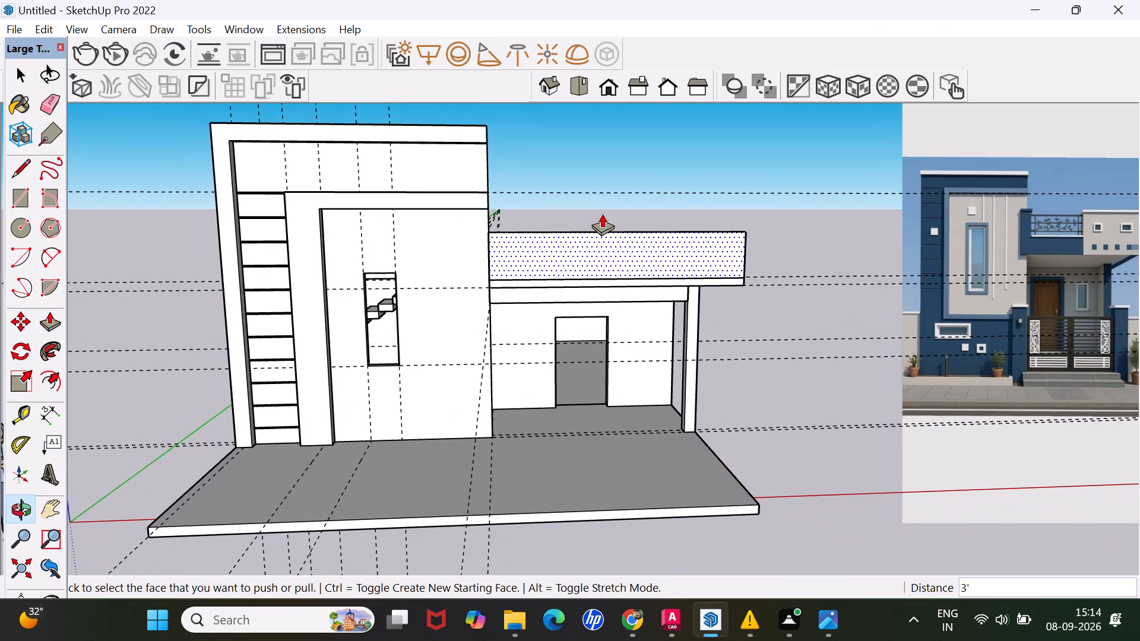
{"action": "scroll", "coordinate": [600, 215], "scroll_direction": "up", "scroll_amount": 3}
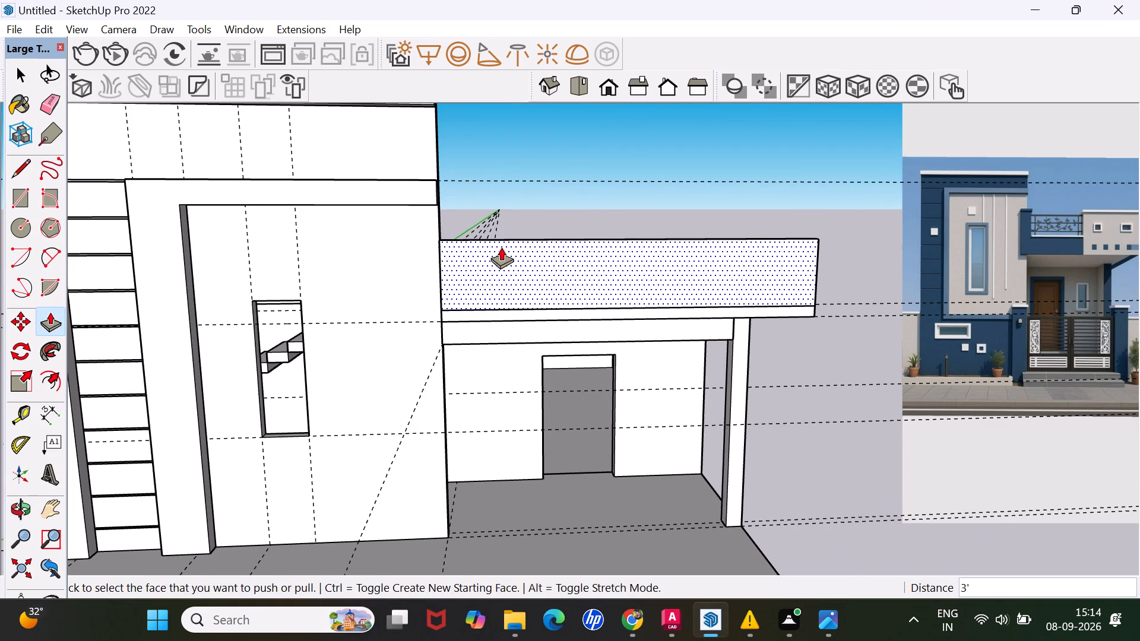
{"action": "scroll", "coordinate": [501, 247], "scroll_direction": "up", "scroll_amount": 3}
{"action": "scroll", "coordinate": [501, 214], "scroll_direction": "down", "scroll_amount": 2}
{"action": "scroll", "coordinate": [501, 215], "scroll_direction": "up", "scroll_amount": 1}
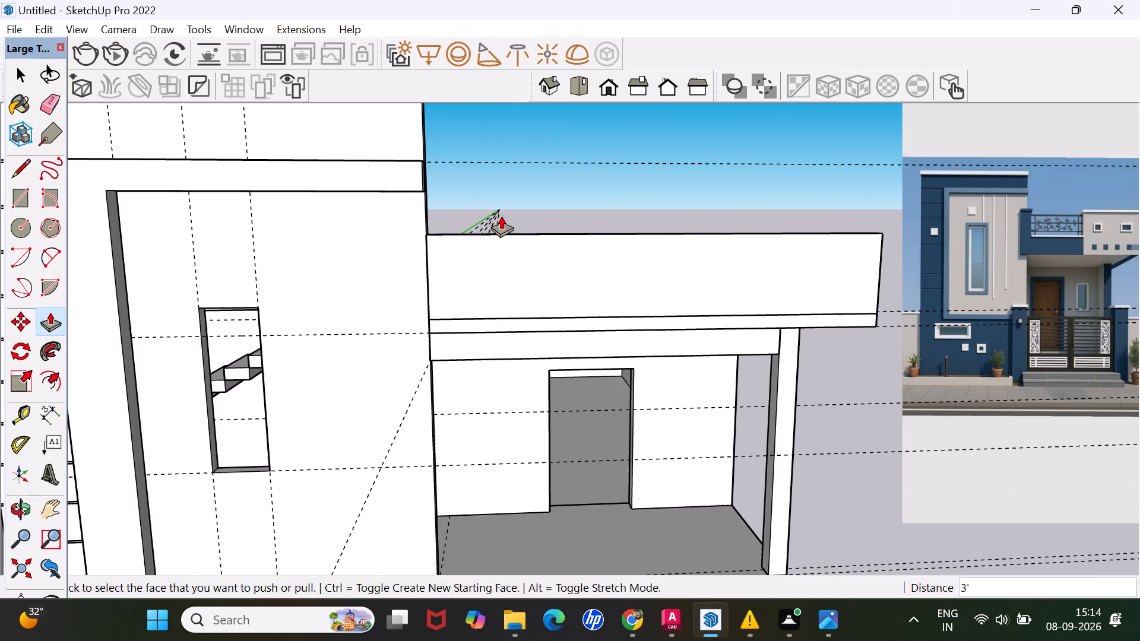
{"action": "scroll", "coordinate": [502, 219], "scroll_direction": "down", "scroll_amount": 1}
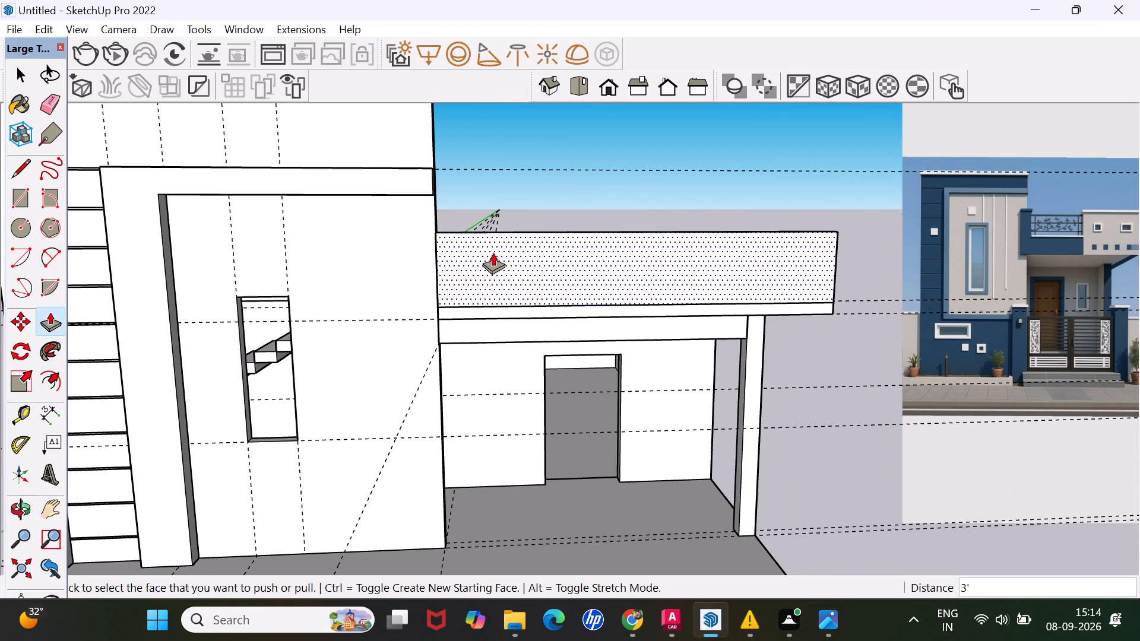
Push/pull the front parapet wall's outer face forward 4".
{"action": "key", "text": "space"}
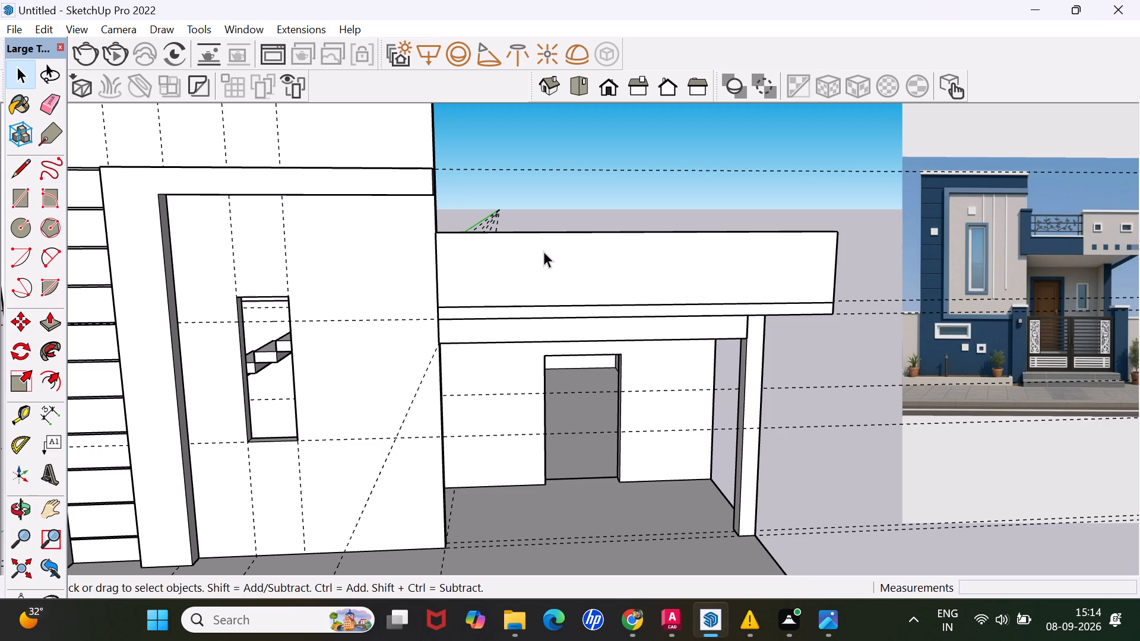
{"action": "key", "text": "p"}
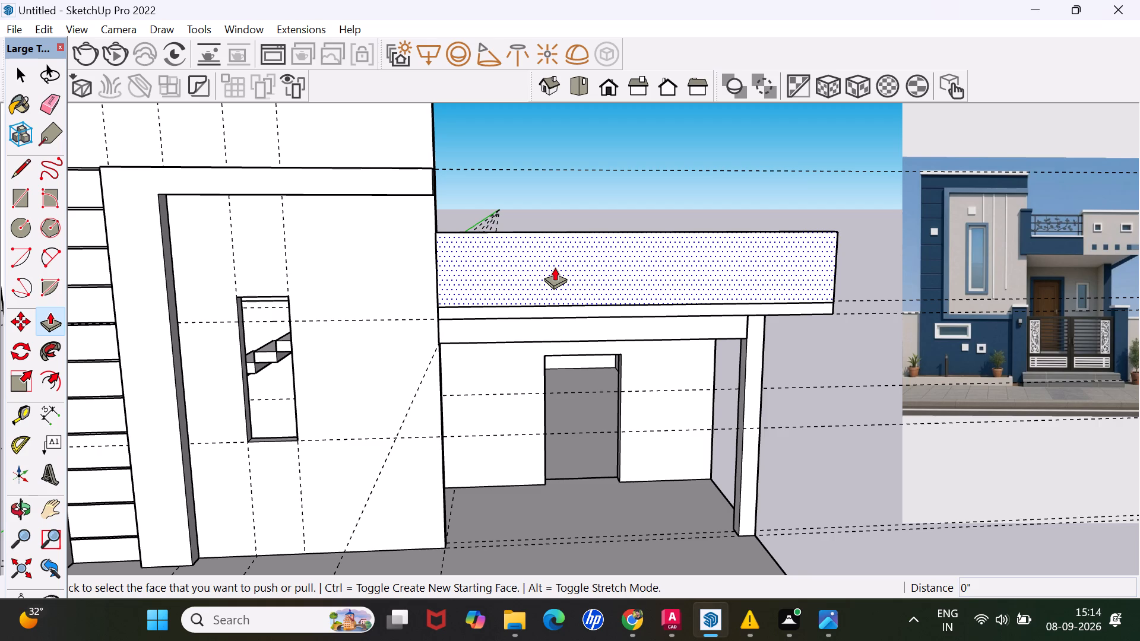
{"action": "left_click", "coordinate": [555, 267]}
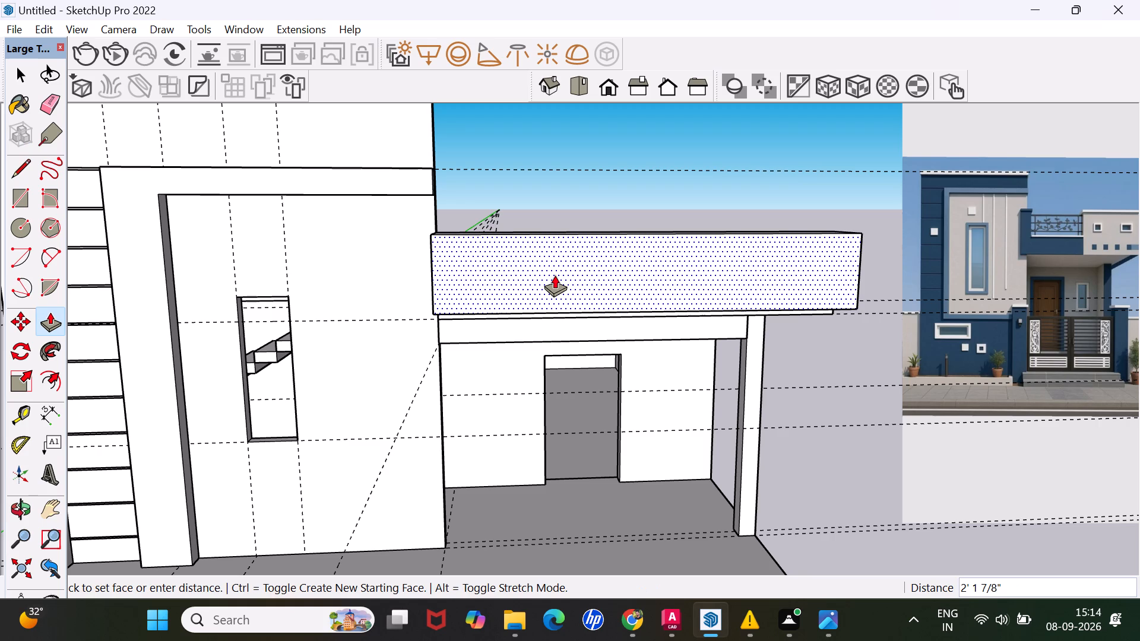
{"action": "key", "text": "4"}
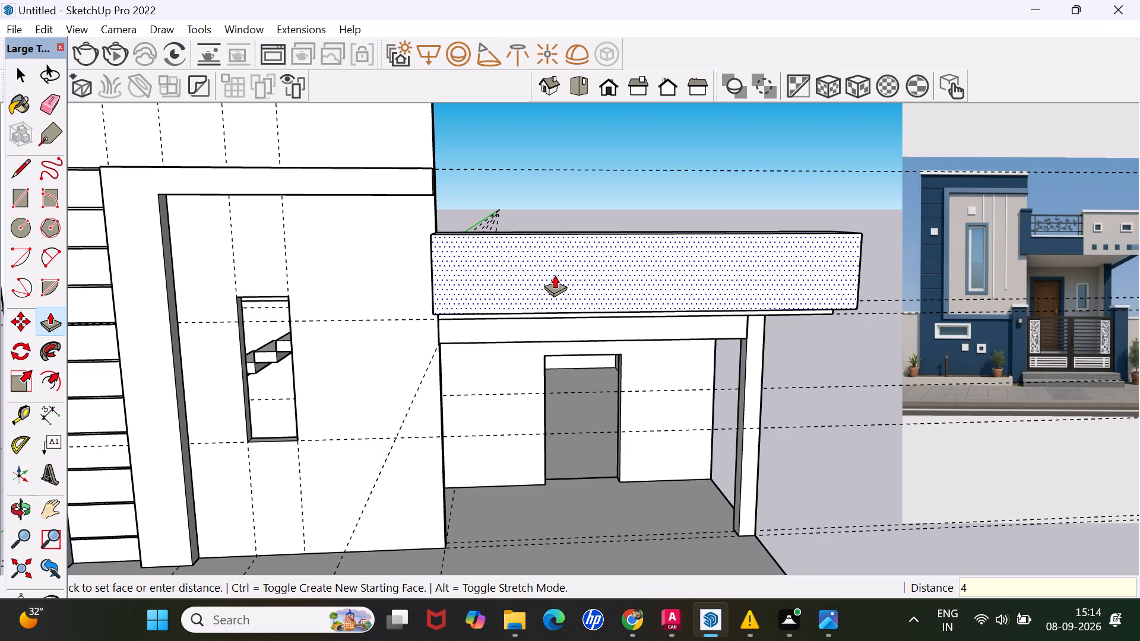
{"action": "key", "text": "Return"}
Draw a 3' vertical line where the parapet's projecting end meets the tall wall, from its top corner to its bottom corner.
{"action": "middle_click_drag", "start_coordinate": [443, 284], "coordinate": [461, 281]}
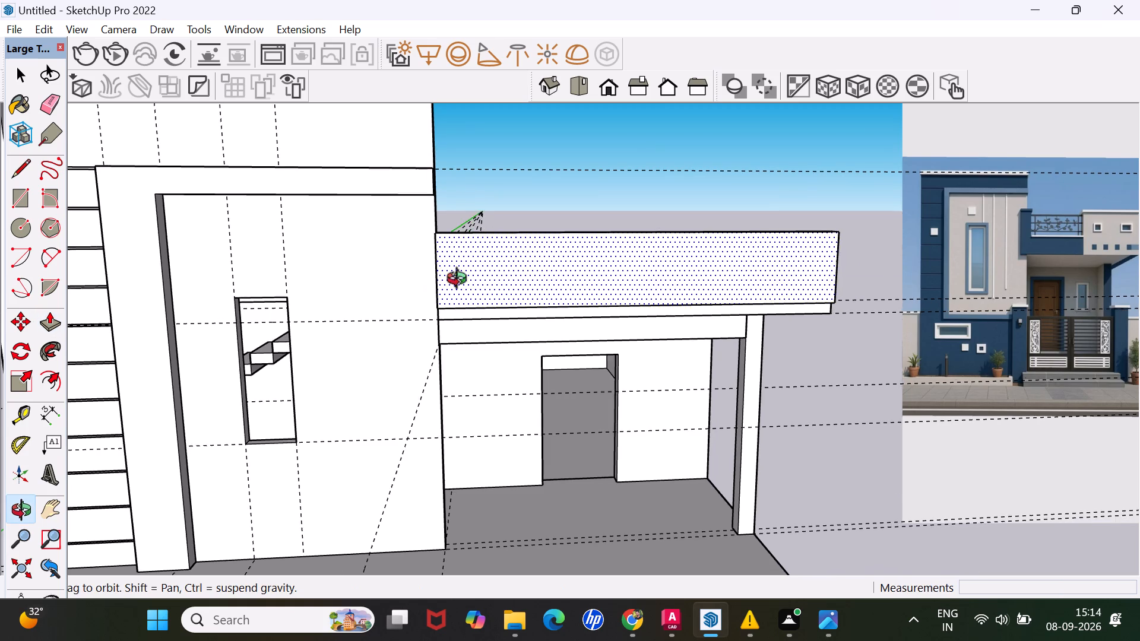
{"action": "middle_click_drag", "start_coordinate": [461, 281], "coordinate": [642, 241]}
{"action": "scroll", "coordinate": [464, 274], "scroll_direction": "up", "scroll_amount": 4}
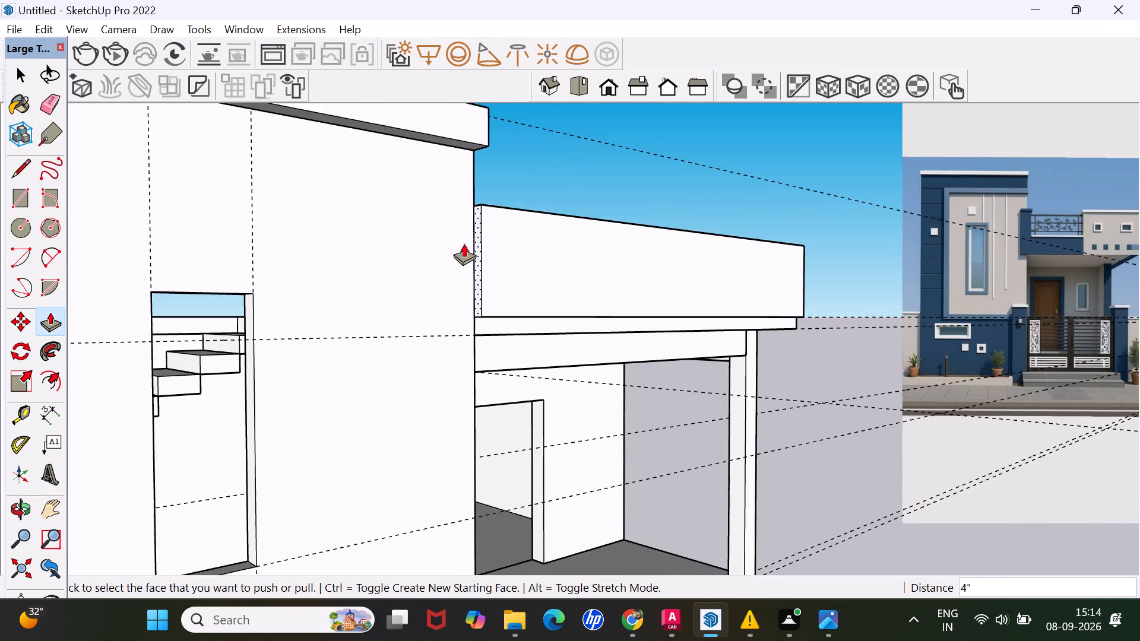
{"action": "scroll", "coordinate": [464, 240], "scroll_direction": "up", "scroll_amount": 5}
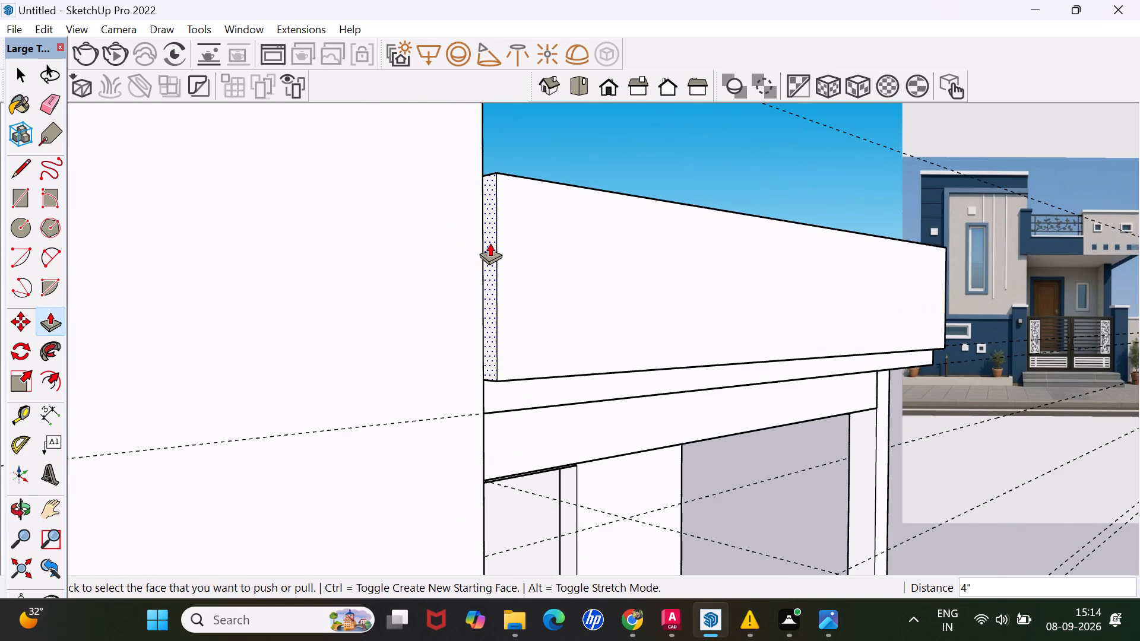
{"action": "left_click", "coordinate": [489, 243]}
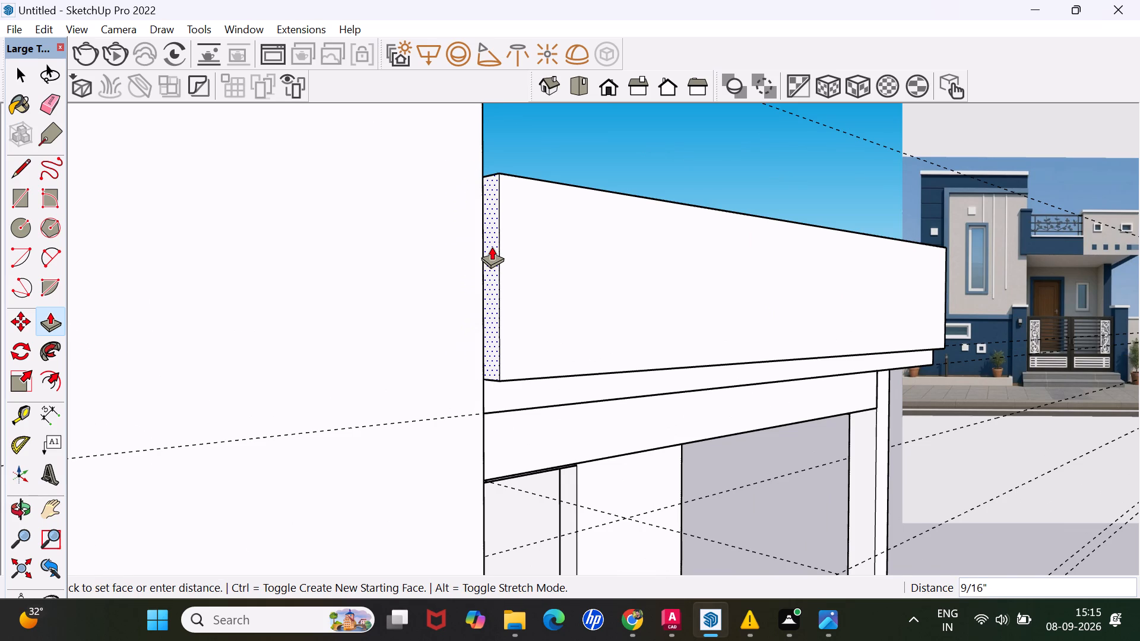
{"action": "key", "text": "space"}
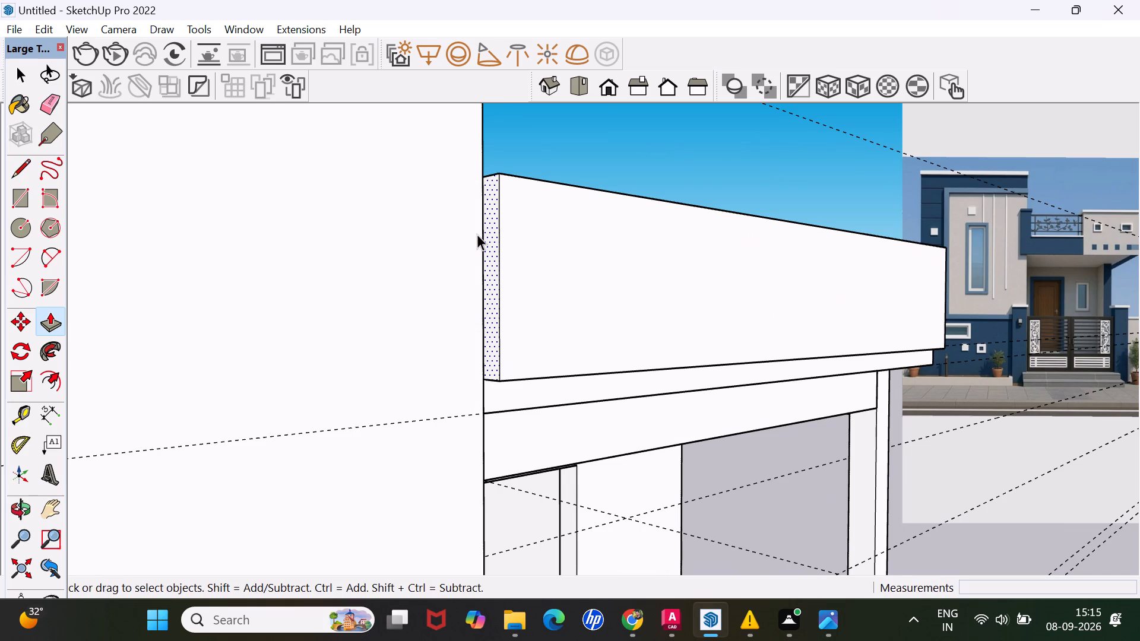
{"action": "key", "text": "l"}
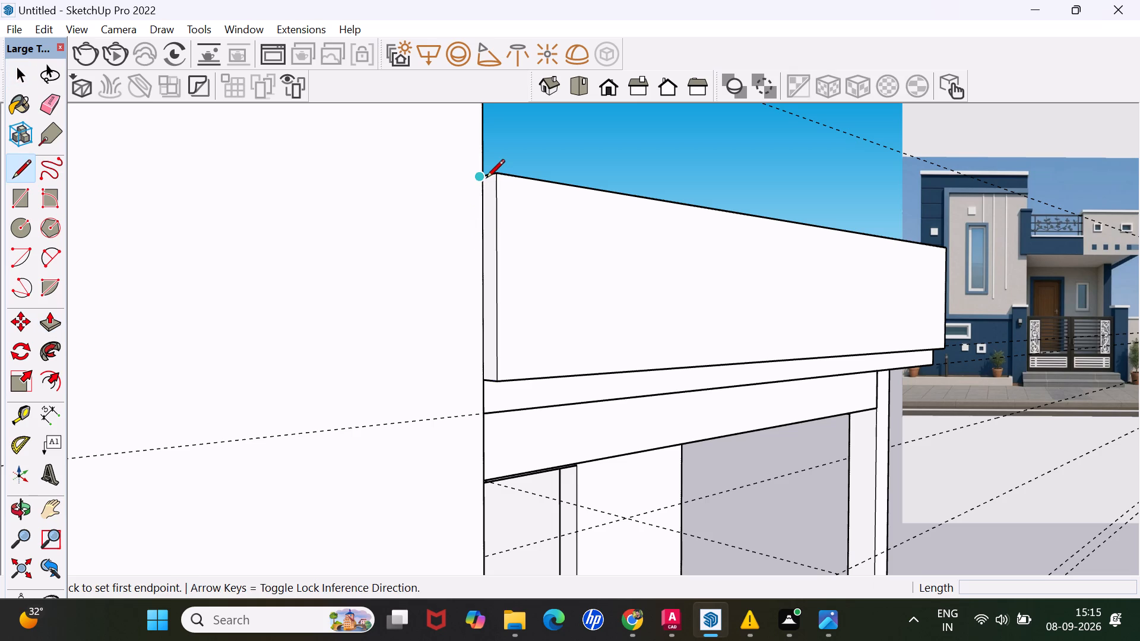
{"action": "left_click", "coordinate": [486, 179]}
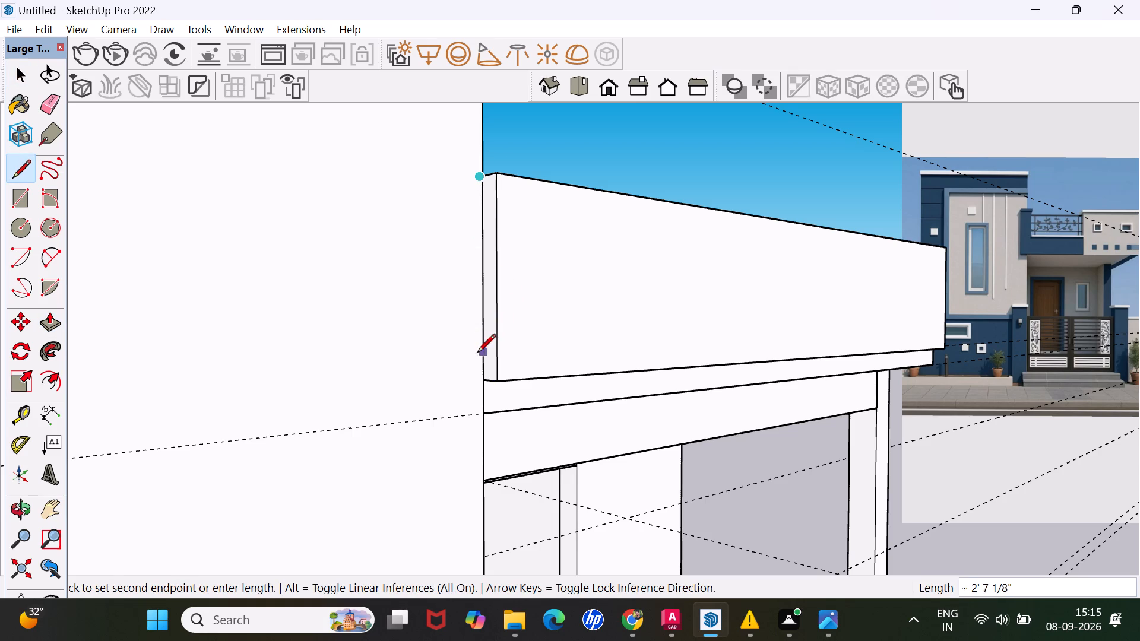
{"action": "scroll", "coordinate": [484, 380], "scroll_direction": "up", "scroll_amount": 6}
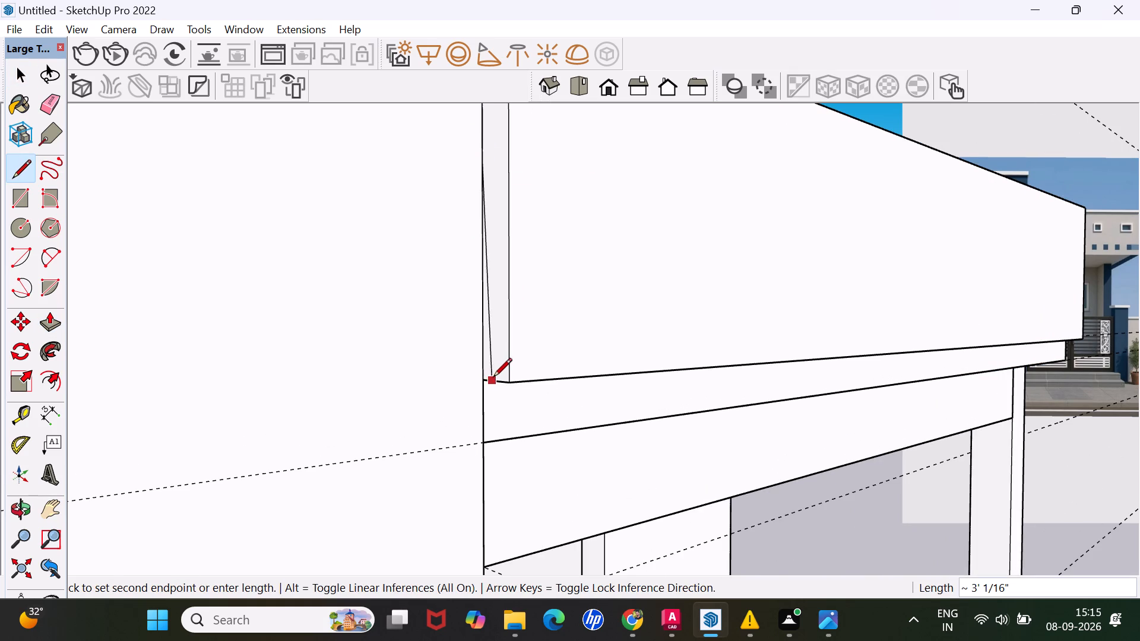
{"action": "scroll", "coordinate": [486, 378], "scroll_direction": "up", "scroll_amount": 8}
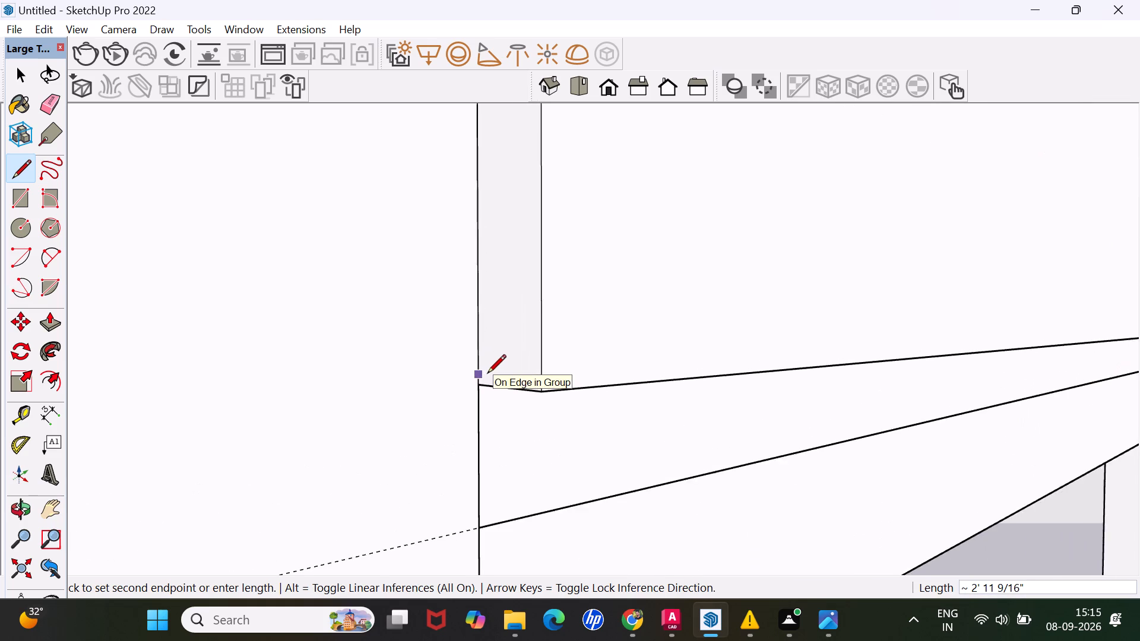
{"action": "scroll", "coordinate": [487, 375], "scroll_direction": "up", "scroll_amount": 5}
{"action": "scroll", "coordinate": [458, 324], "scroll_direction": "up", "scroll_amount": 2}
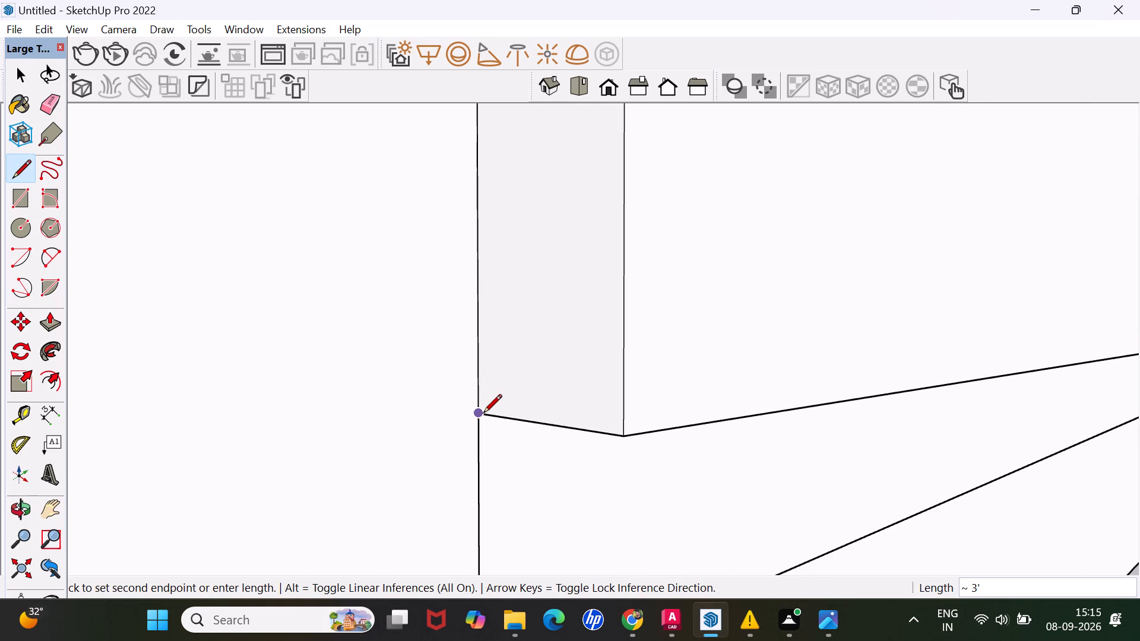
{"action": "left_click", "coordinate": [483, 415]}
Push/pull the parapet's narrow end face 9" sideways across the front of the tall wall.
{"action": "key", "text": "p"}
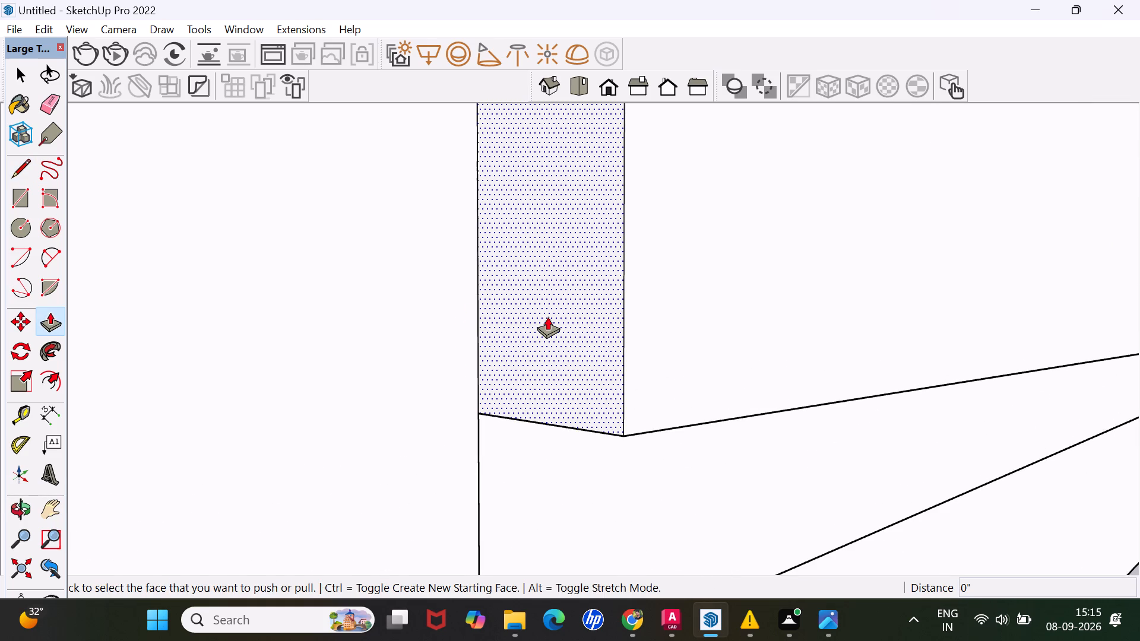
{"action": "left_click", "coordinate": [547, 316]}
{"action": "scroll", "coordinate": [249, 341], "scroll_direction": "down", "scroll_amount": 8}
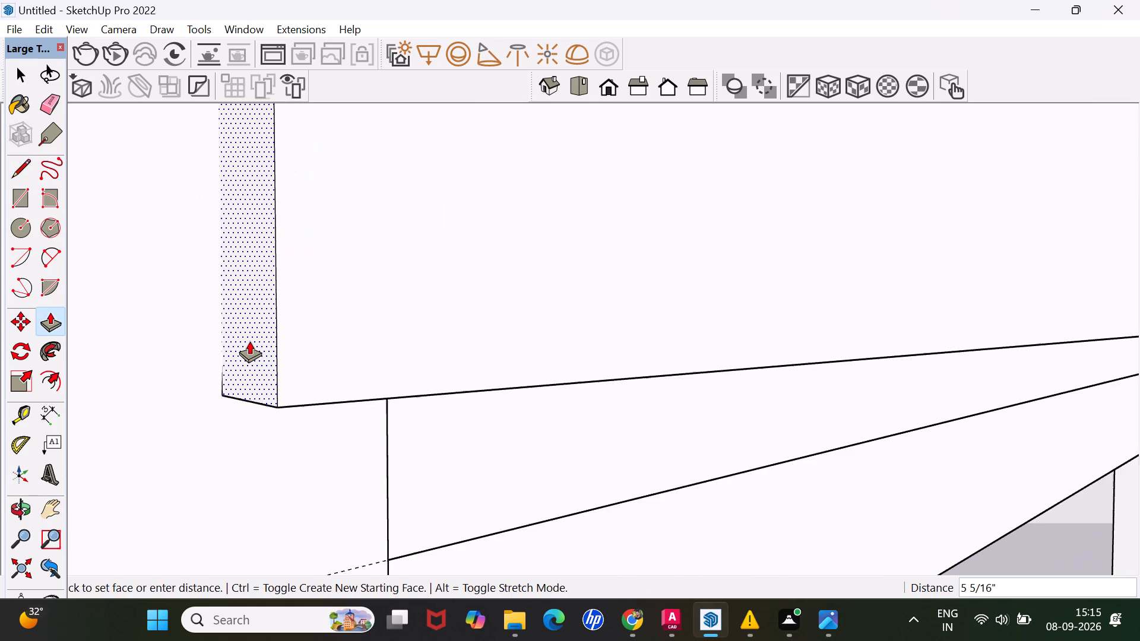
{"action": "scroll", "coordinate": [249, 341], "scroll_direction": "down", "scroll_amount": 17}
{"action": "scroll", "coordinate": [239, 341], "scroll_direction": "down", "scroll_amount": 5}
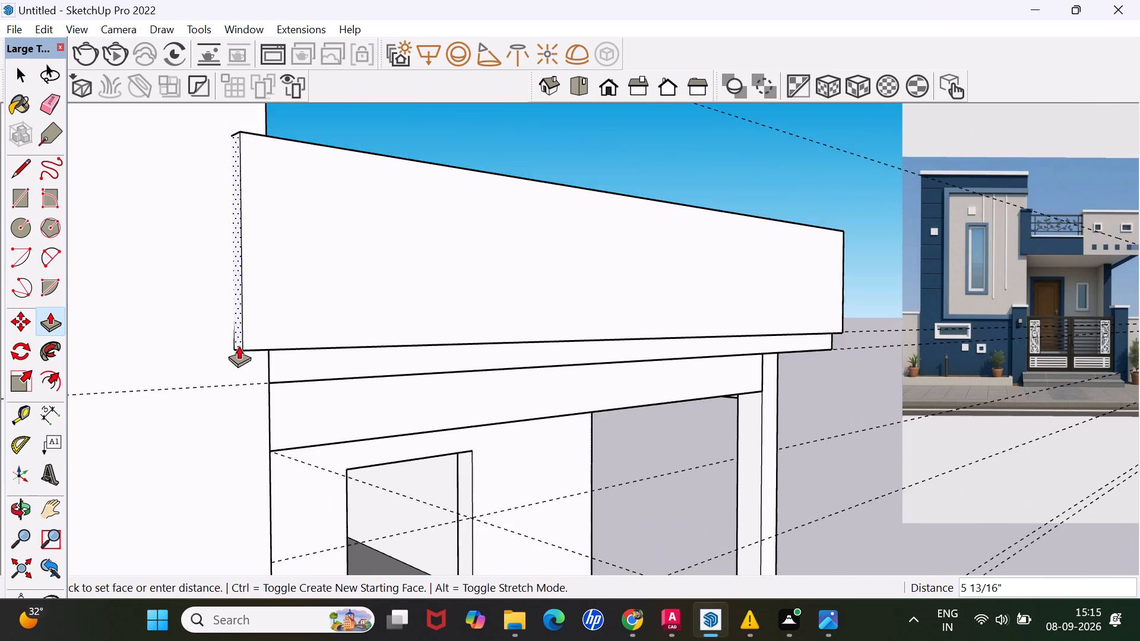
{"action": "scroll", "coordinate": [239, 345], "scroll_direction": "down", "scroll_amount": 3}
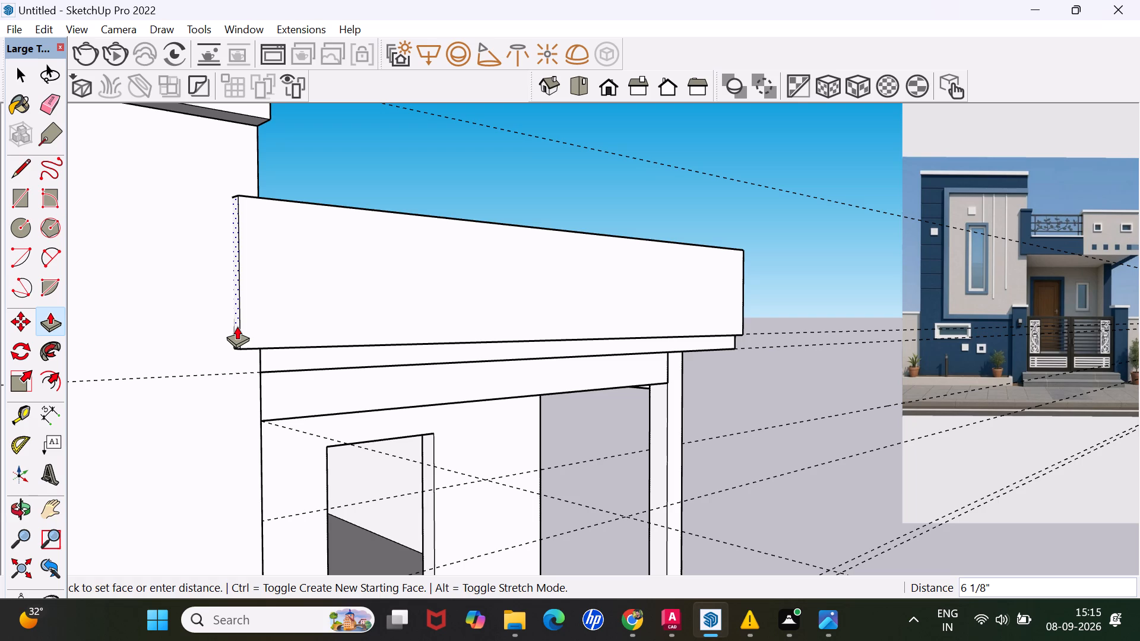
{"action": "middle_click_drag", "start_coordinate": [237, 326], "coordinate": [173, 328]}
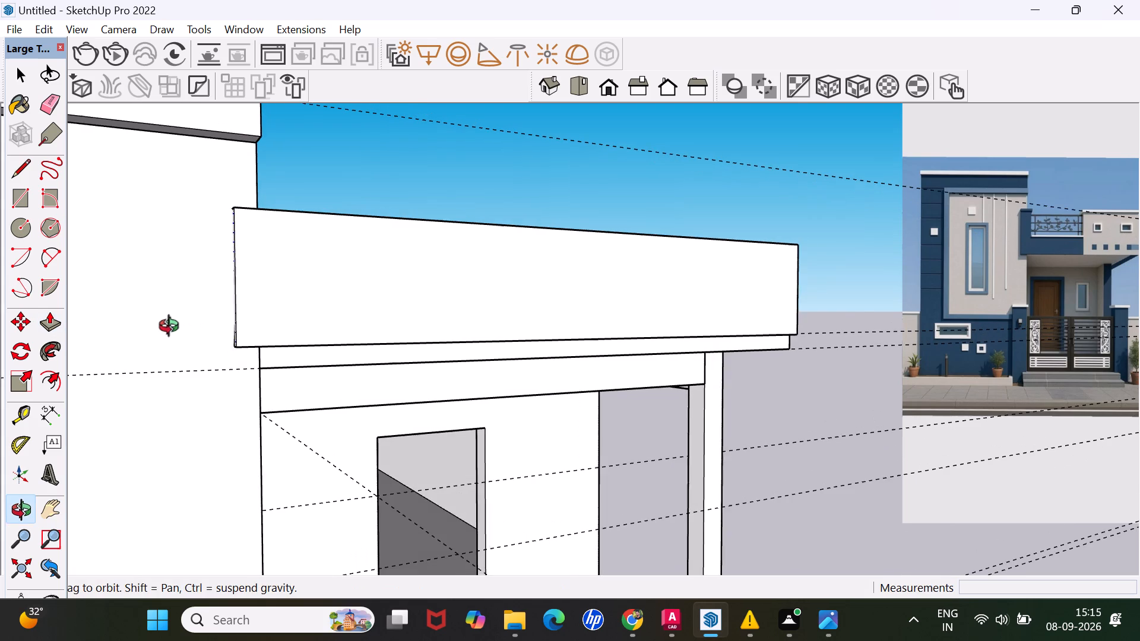
{"action": "middle_click_drag", "start_coordinate": [173, 328], "coordinate": [172, 328]}
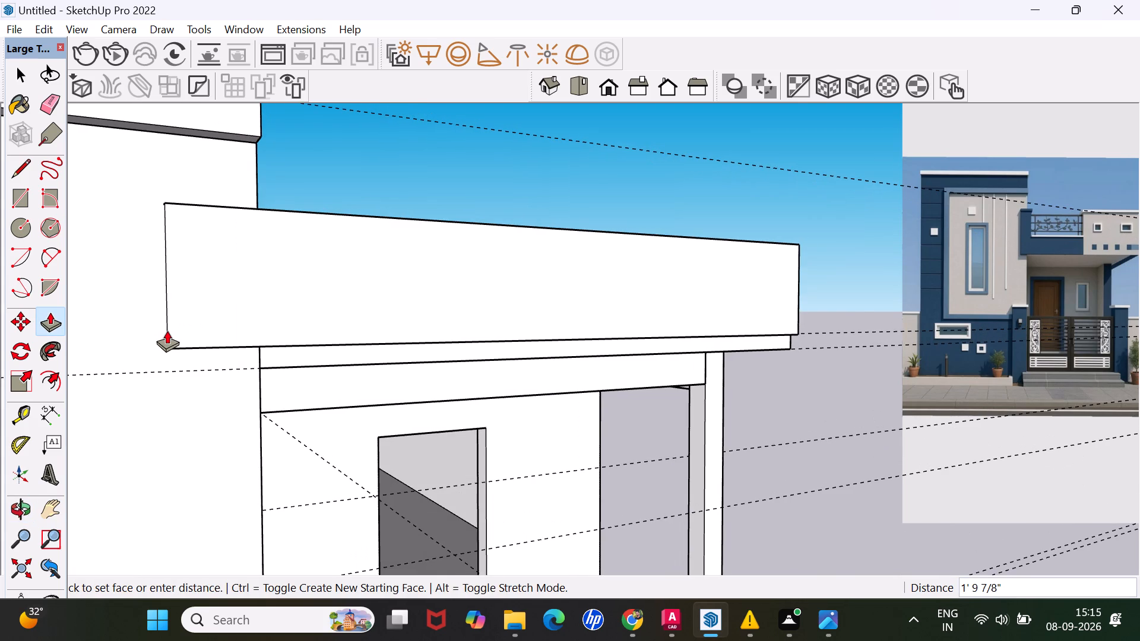
{"action": "key", "text": "9"}
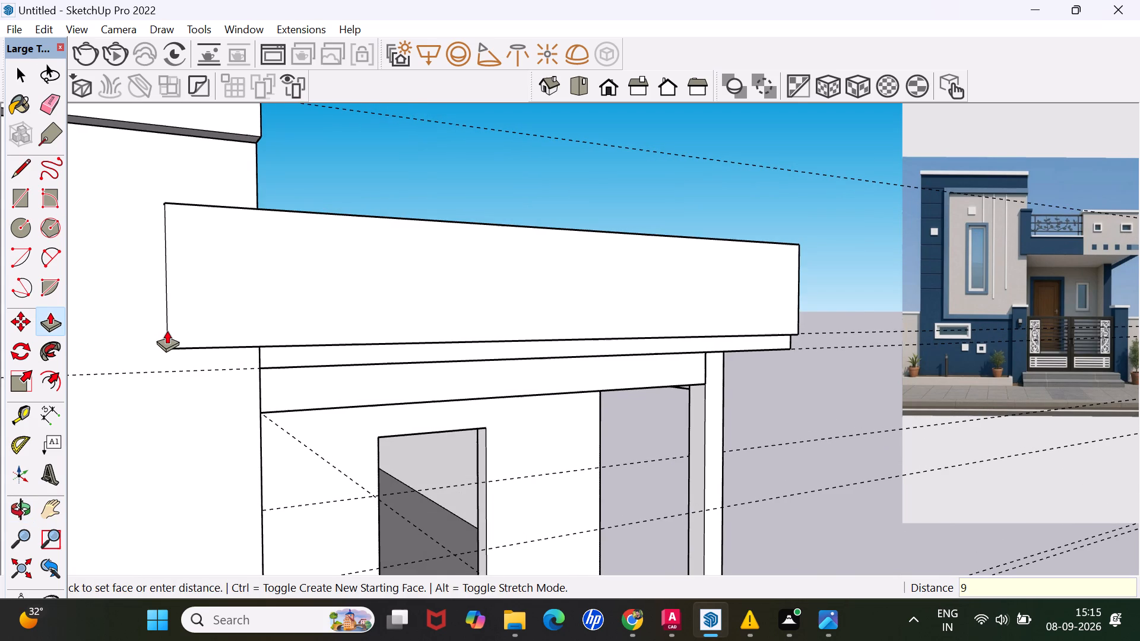
{"action": "key", "text": "Return"}
Draw a line about 4 1/16" long across the parapet's underside at the tall wall's corner, separating the 9" extension.
{"action": "scroll", "coordinate": [226, 317], "scroll_direction": "up", "scroll_amount": 3}
{"action": "middle_click_drag", "start_coordinate": [229, 339], "coordinate": [249, 265]}
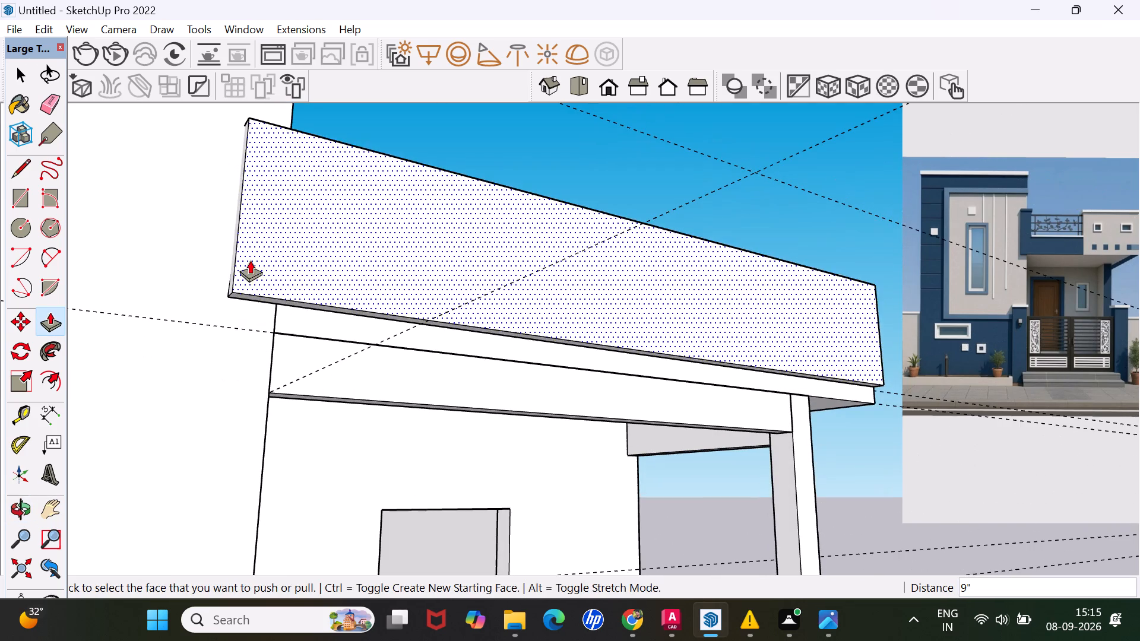
{"action": "scroll", "coordinate": [240, 299], "scroll_direction": "up", "scroll_amount": 12}
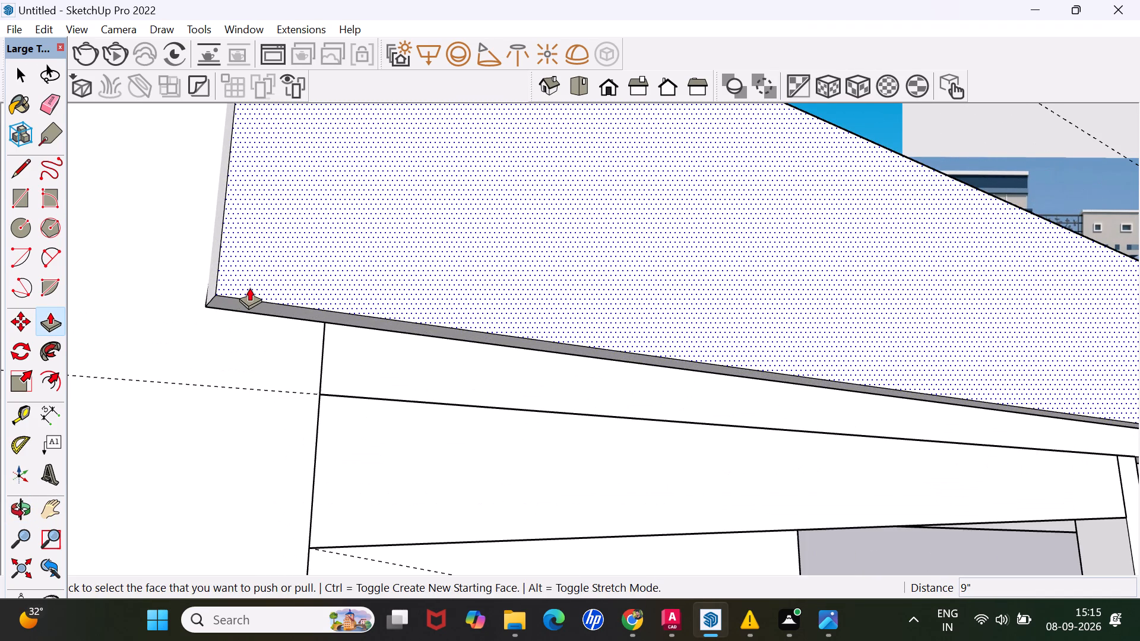
{"action": "key", "text": "l"}
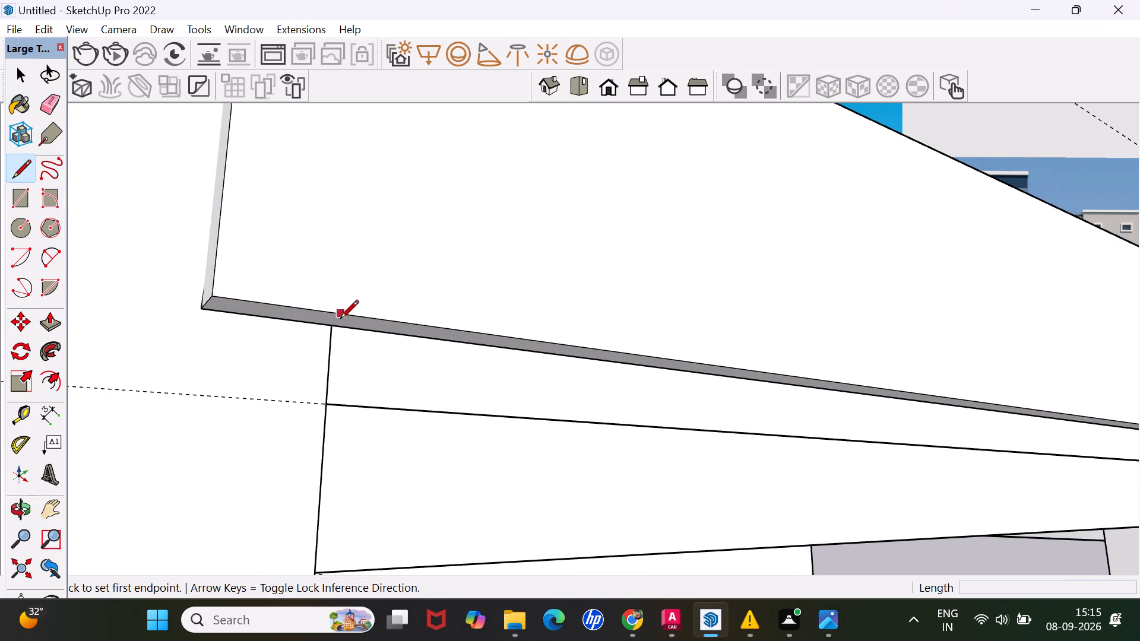
{"action": "left_click", "coordinate": [337, 325]}
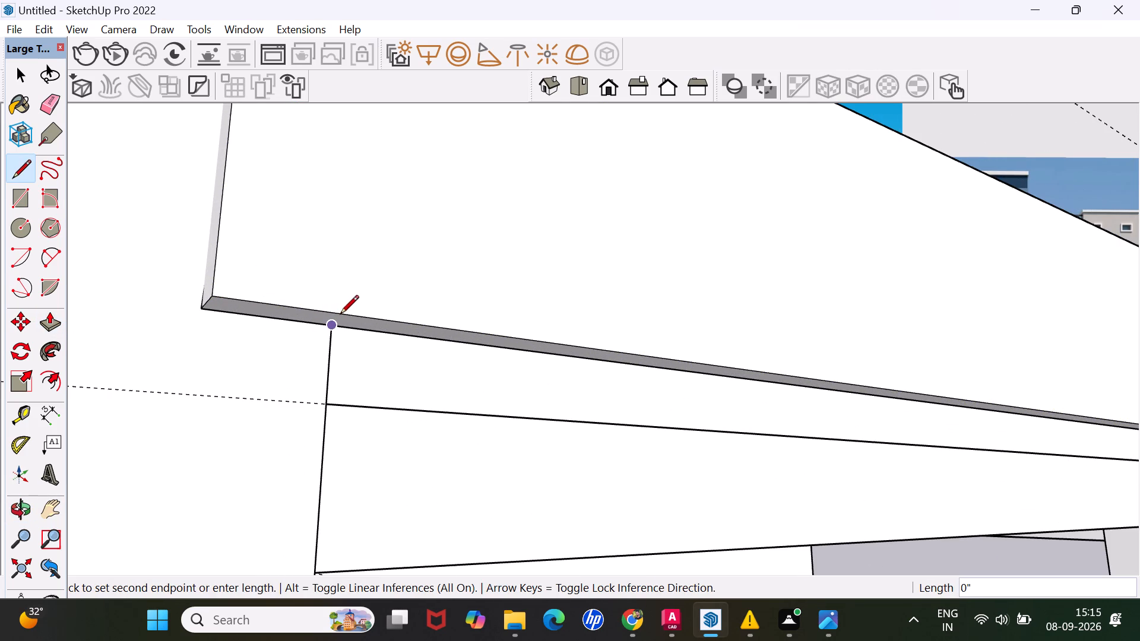
{"action": "scroll", "coordinate": [337, 310], "scroll_direction": "up", "scroll_amount": 5}
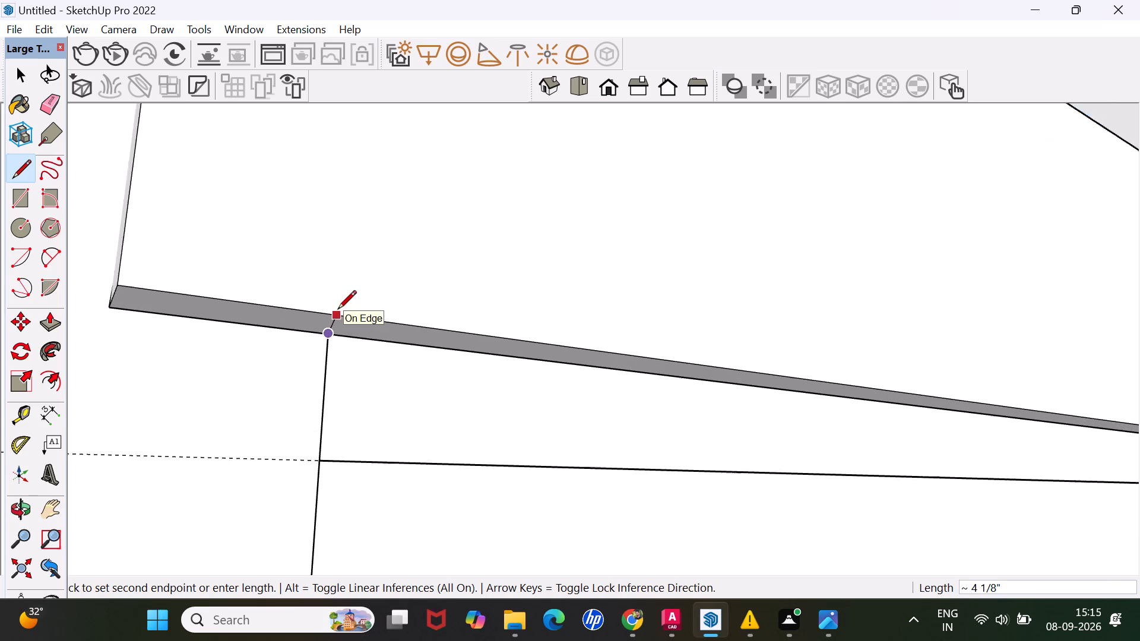
{"action": "scroll", "coordinate": [337, 310], "scroll_direction": "up", "scroll_amount": 3}
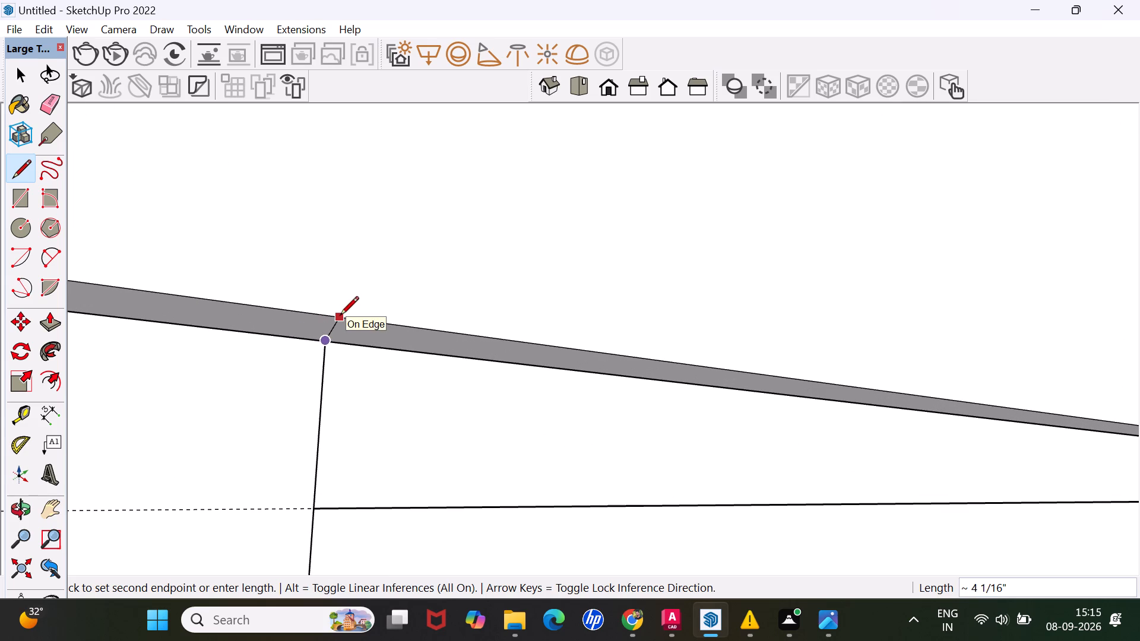
{"action": "left_click", "coordinate": [340, 316]}
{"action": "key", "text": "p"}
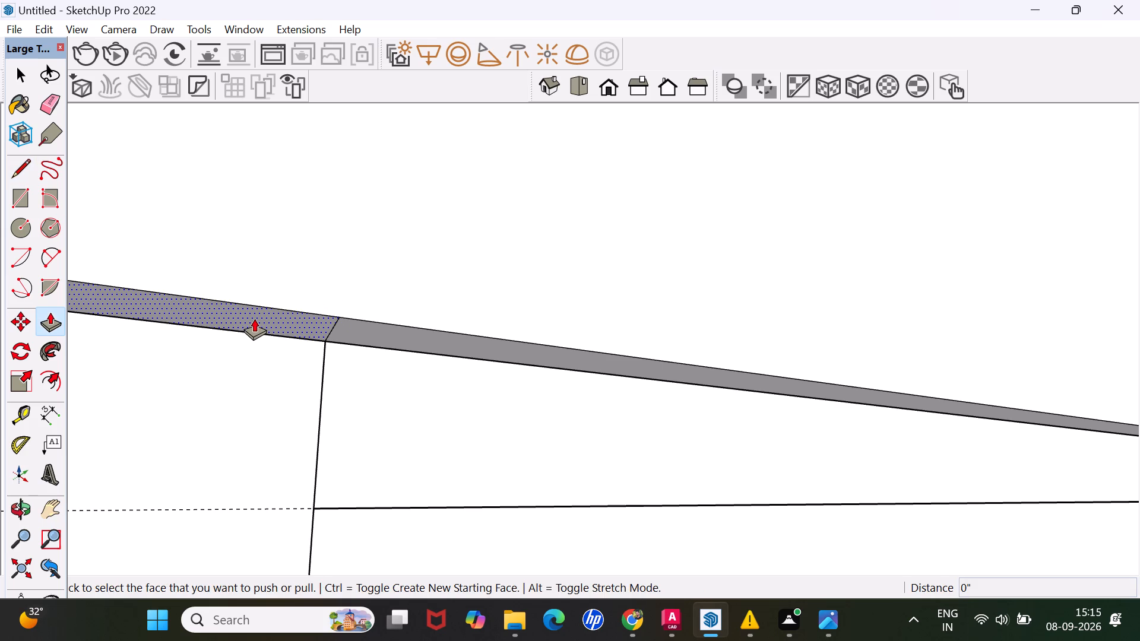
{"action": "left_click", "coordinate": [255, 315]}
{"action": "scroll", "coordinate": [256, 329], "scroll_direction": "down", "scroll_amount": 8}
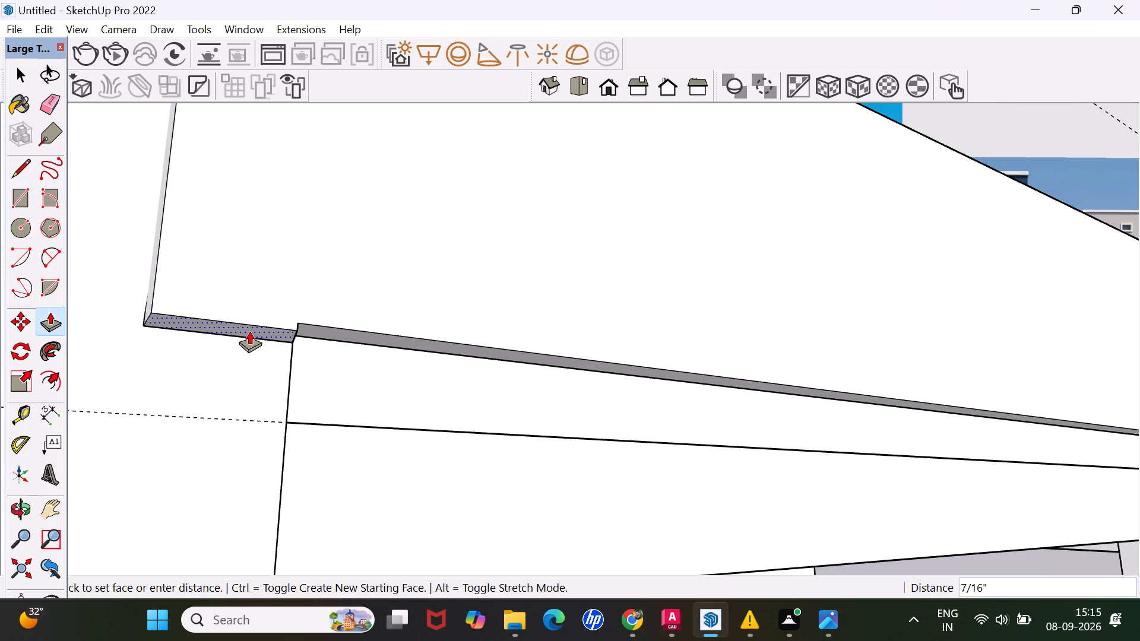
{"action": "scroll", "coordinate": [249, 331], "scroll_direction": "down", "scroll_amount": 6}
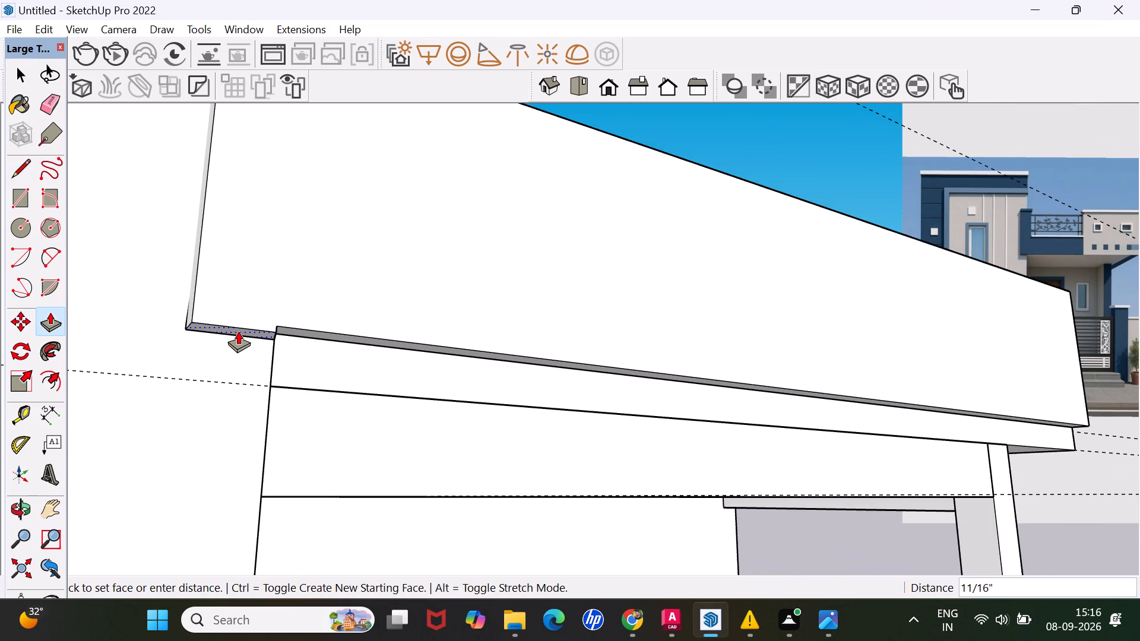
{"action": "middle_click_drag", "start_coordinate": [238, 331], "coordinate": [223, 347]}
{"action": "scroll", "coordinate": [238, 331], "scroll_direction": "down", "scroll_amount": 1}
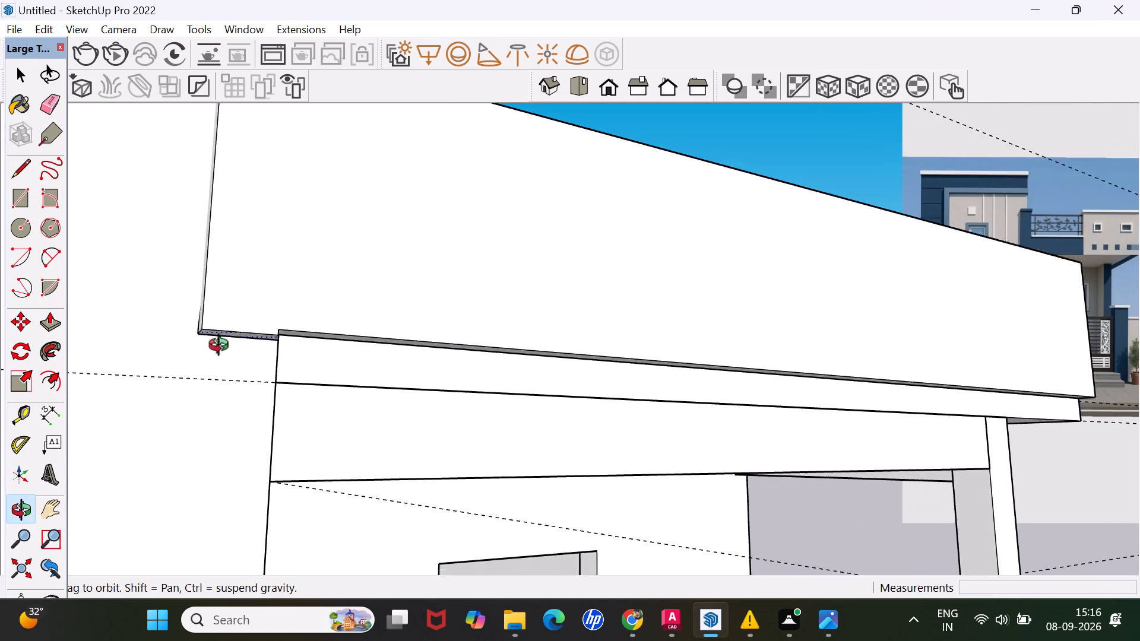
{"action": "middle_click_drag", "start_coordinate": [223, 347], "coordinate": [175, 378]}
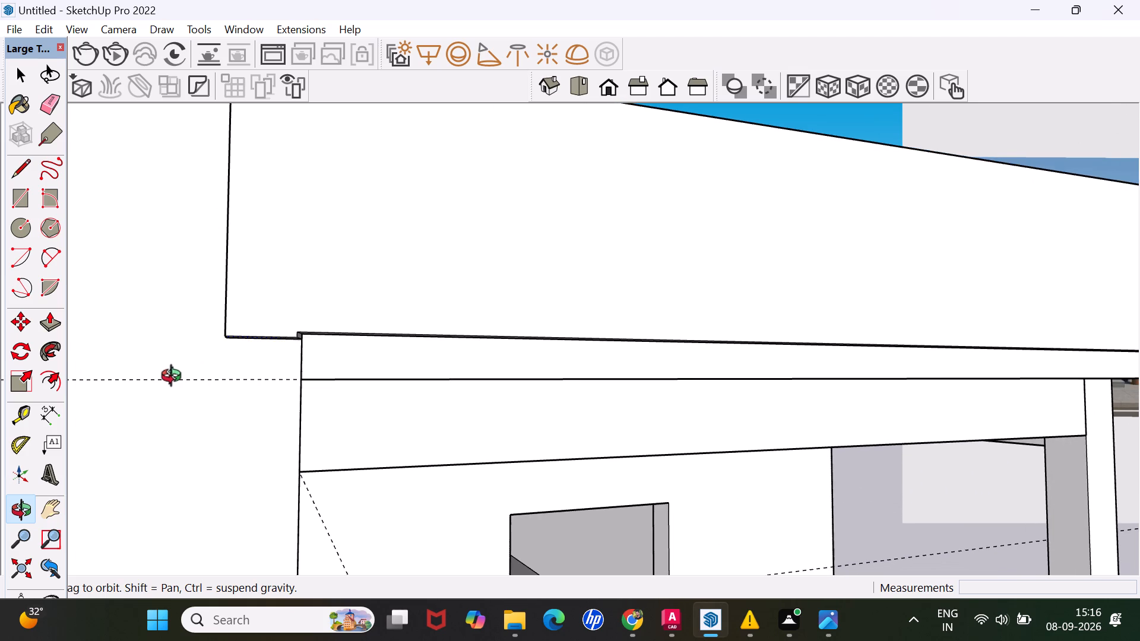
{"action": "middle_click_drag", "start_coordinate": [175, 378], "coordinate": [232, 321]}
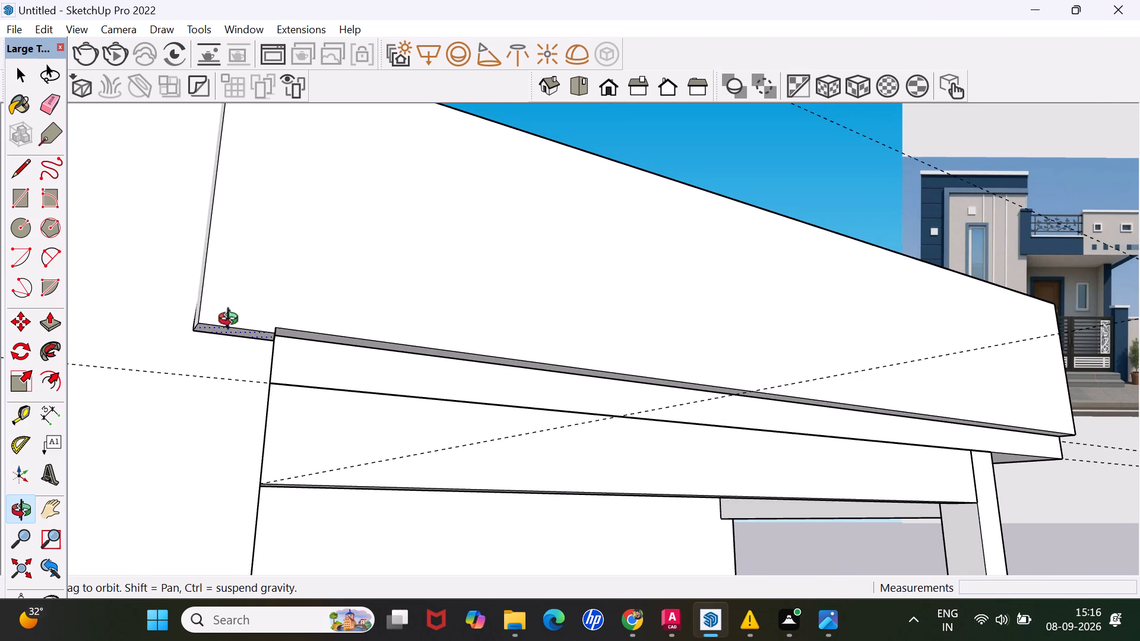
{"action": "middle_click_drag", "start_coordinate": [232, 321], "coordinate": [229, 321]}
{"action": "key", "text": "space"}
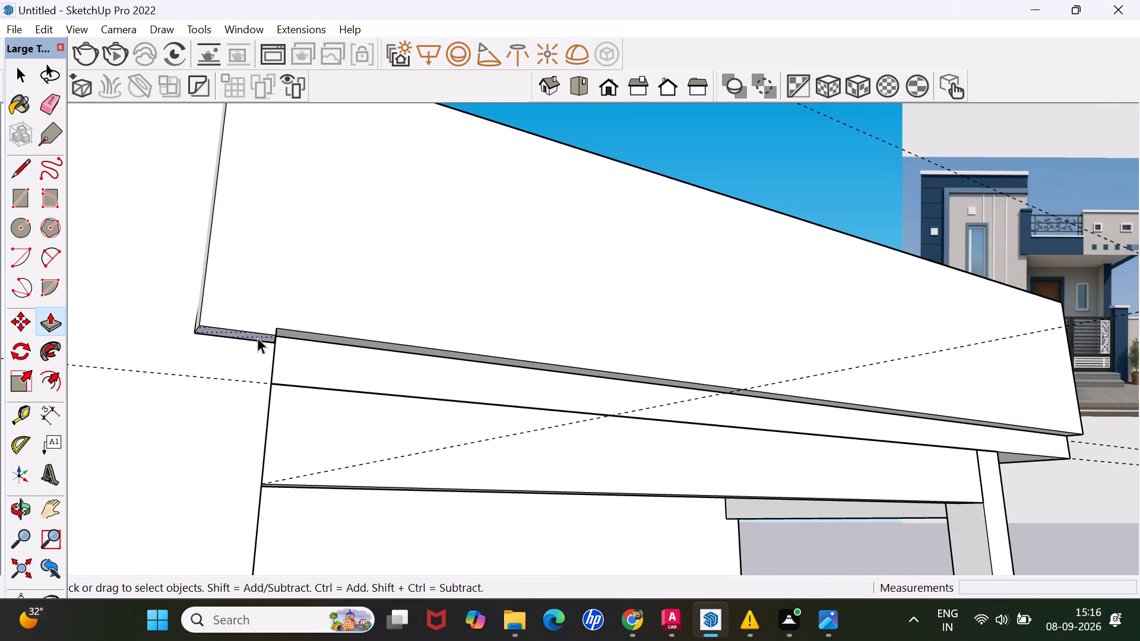
Undo the dividing line across the parapet's underside at the tall wall's corner.
{"action": "key", "text": "ctrl+z"}
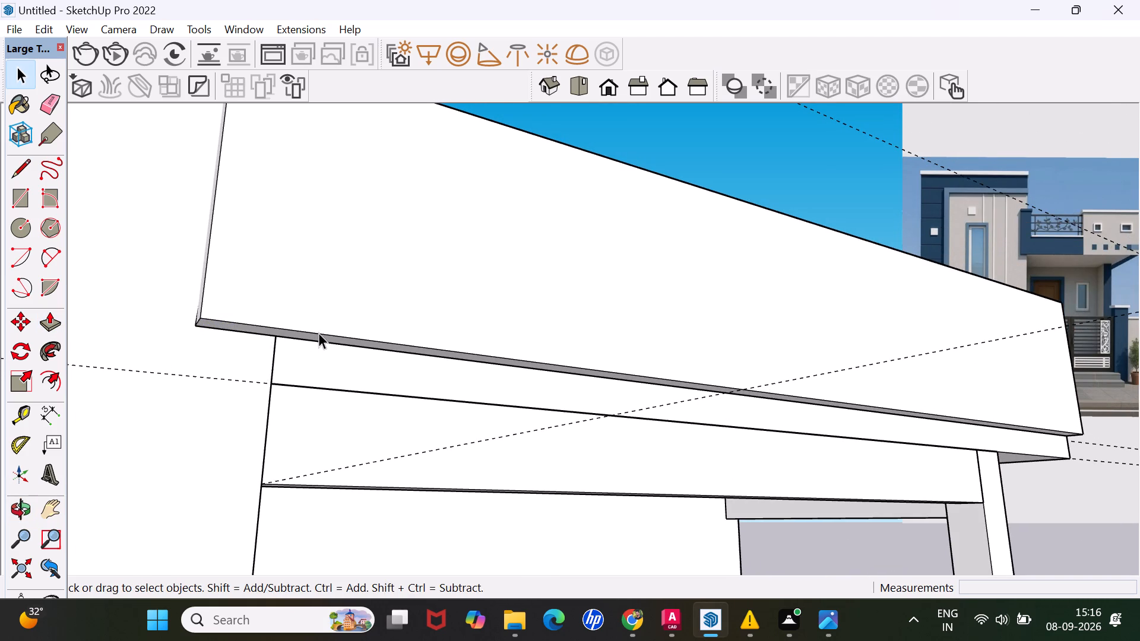
Push/pull the front parapet's entire underside down about 5 15/16" to the guide line below it.
{"action": "key", "text": "p"}
{"action": "scroll", "coordinate": [373, 336], "scroll_direction": "up", "scroll_amount": 3}
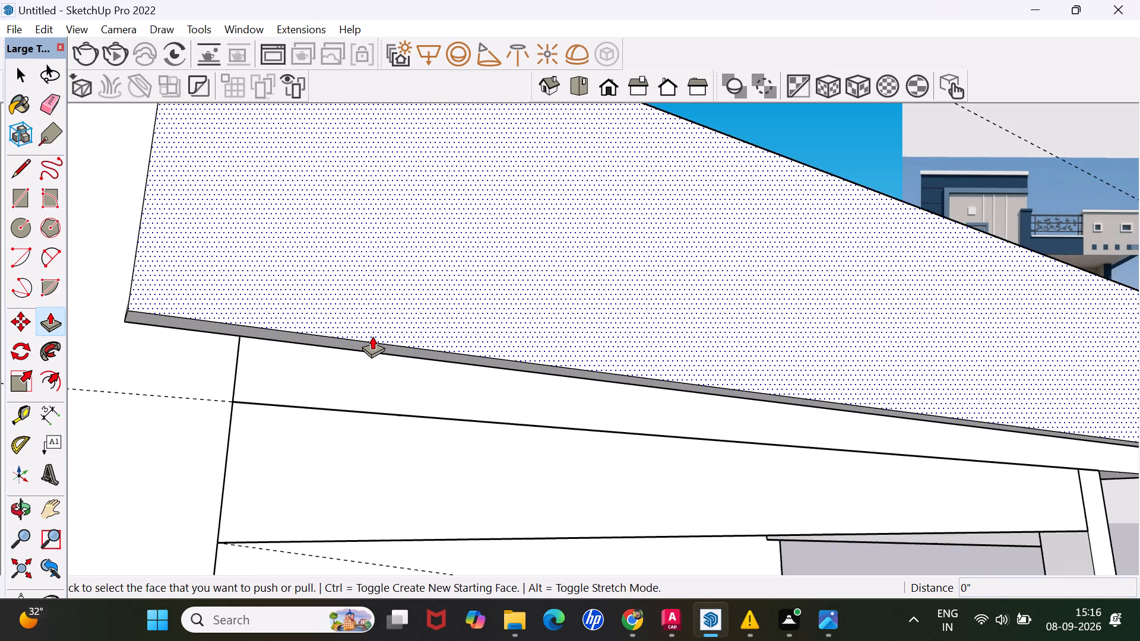
{"action": "scroll", "coordinate": [372, 336], "scroll_direction": "up", "scroll_amount": 1}
{"action": "left_click", "coordinate": [349, 342]}
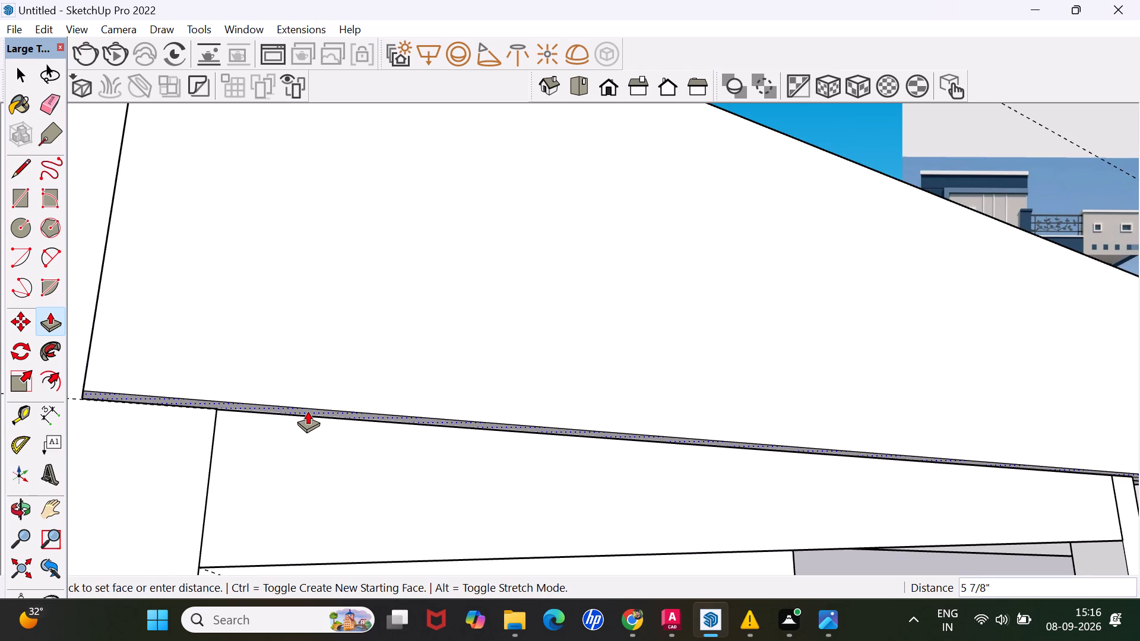
{"action": "left_click", "coordinate": [308, 411]}
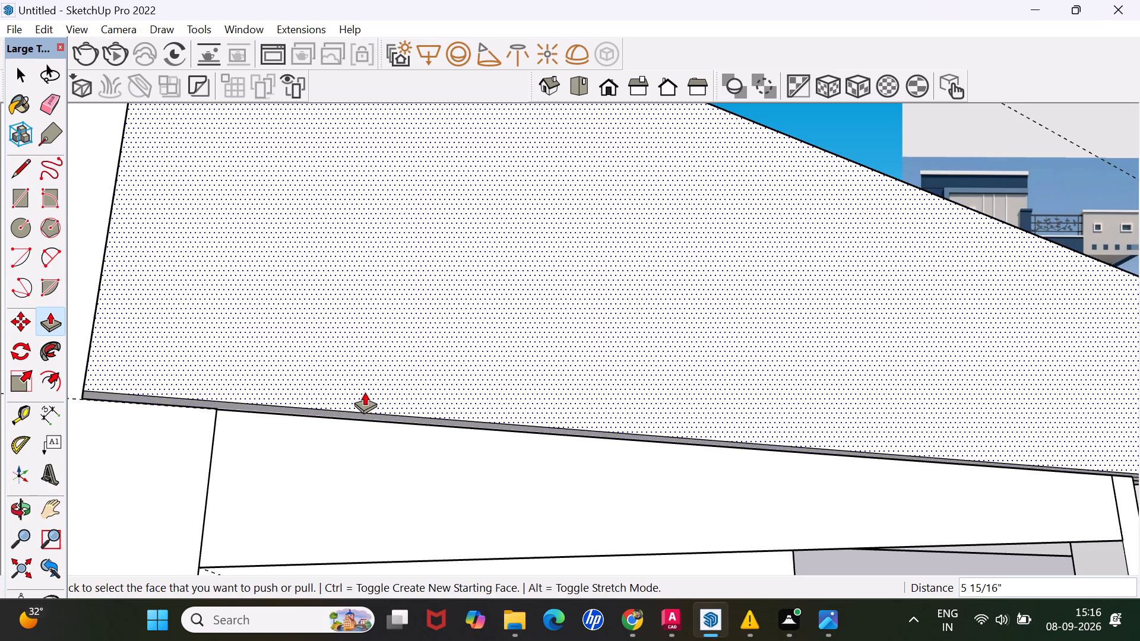
Examine the deepened front parapet and its junction with the tall wall from several angles, comparing the house with the reference image.
{"action": "scroll", "coordinate": [365, 382], "scroll_direction": "down", "scroll_amount": 8}
{"action": "middle_click_drag", "start_coordinate": [357, 381], "coordinate": [257, 402]}
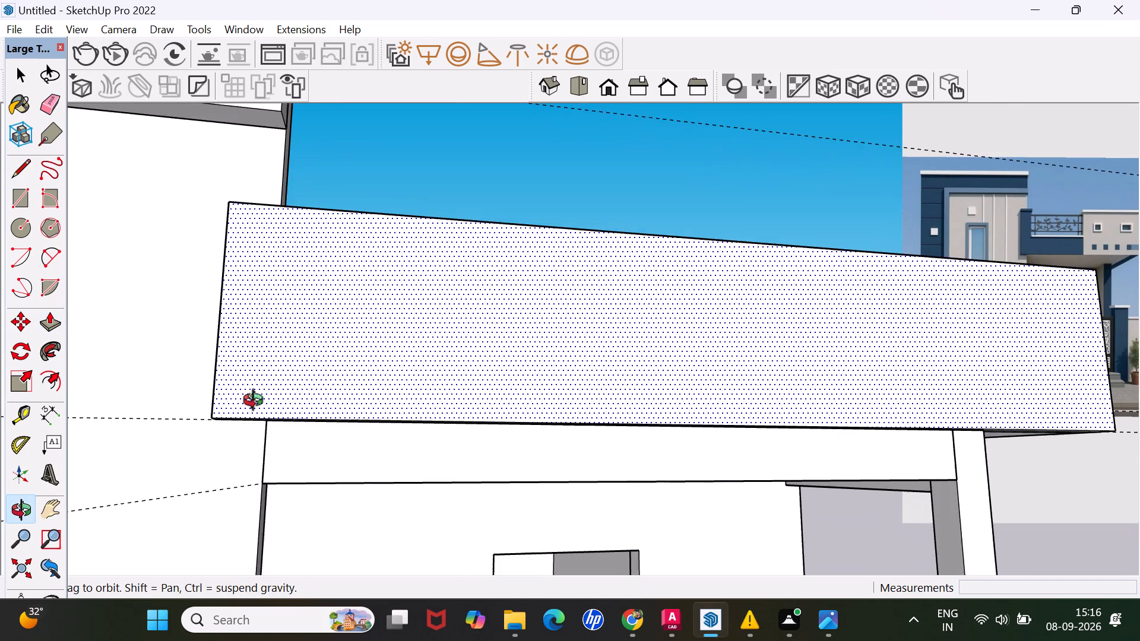
{"action": "middle_click_drag", "start_coordinate": [257, 402], "coordinate": [255, 403]}
{"action": "scroll", "coordinate": [304, 383], "scroll_direction": "down", "scroll_amount": 1}
{"action": "middle_click_drag", "start_coordinate": [309, 382], "coordinate": [315, 227]}
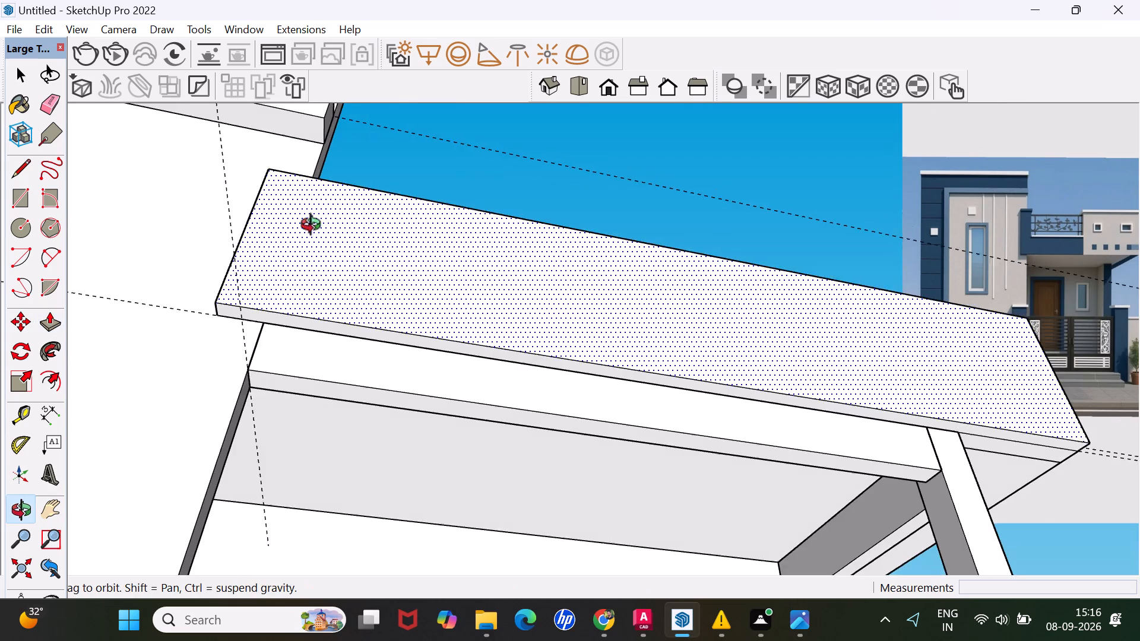
{"action": "middle_click_drag", "start_coordinate": [315, 227], "coordinate": [329, 302]}
{"action": "scroll", "coordinate": [318, 329], "scroll_direction": "down", "scroll_amount": 2}
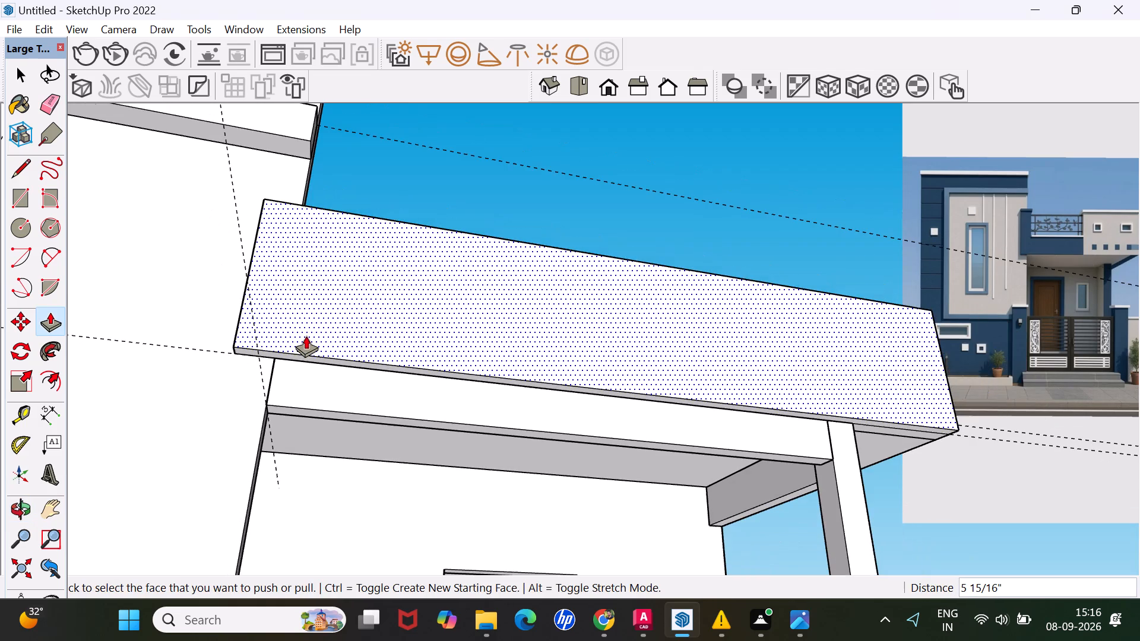
{"action": "middle_click_drag", "start_coordinate": [350, 296], "coordinate": [283, 396]}
{"action": "scroll", "coordinate": [331, 320], "scroll_direction": "down", "scroll_amount": 8}
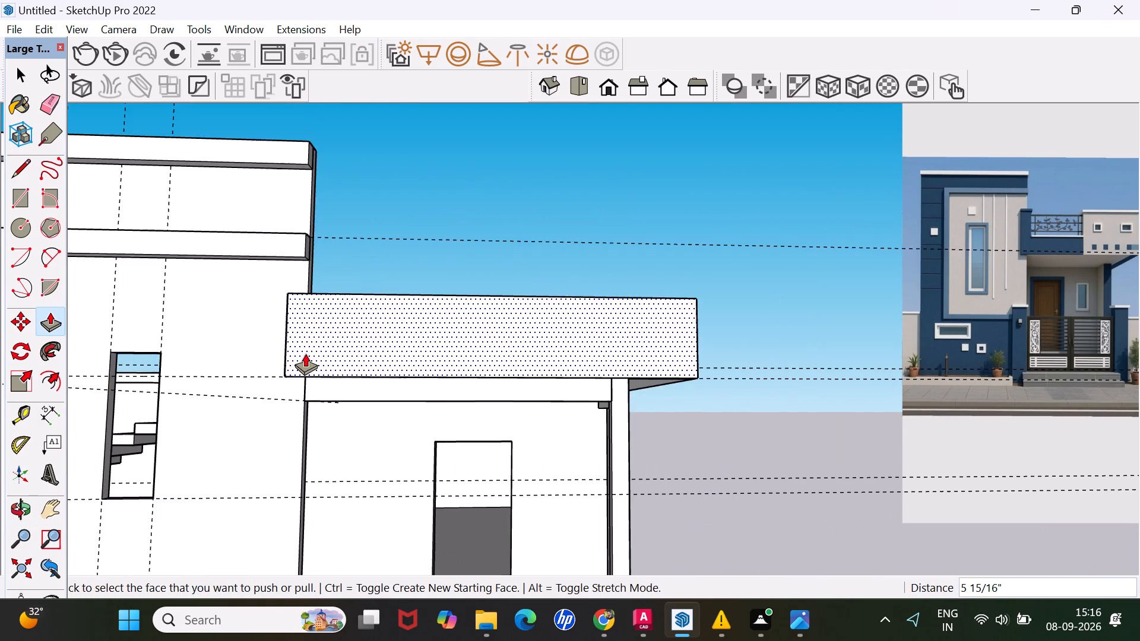
{"action": "middle_click_drag", "start_coordinate": [417, 333], "coordinate": [195, 422]}
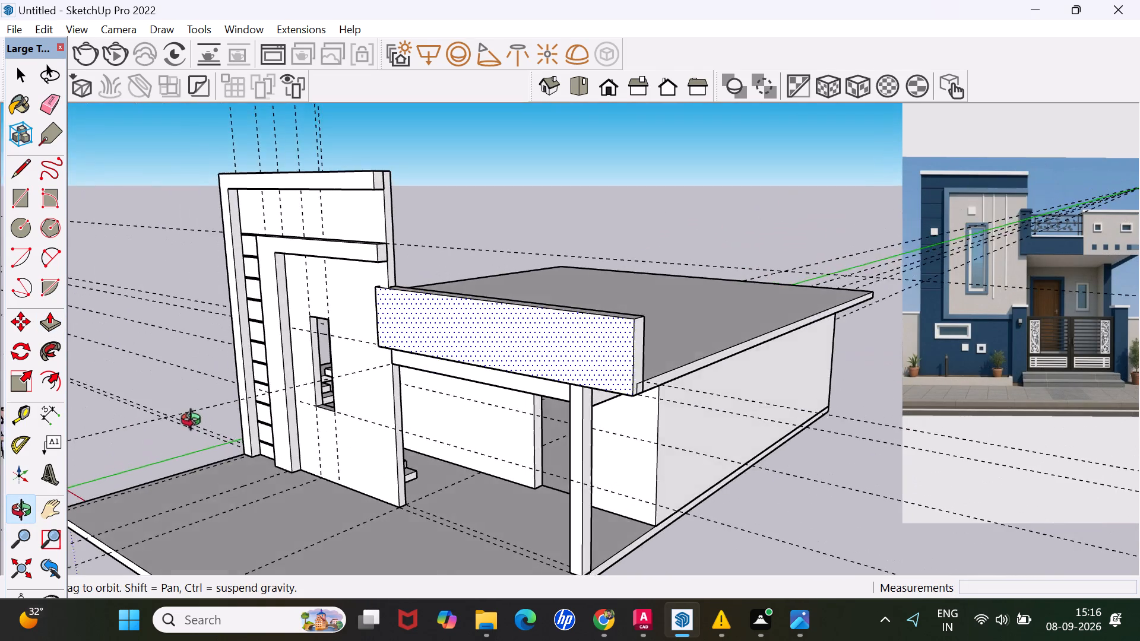
{"action": "middle_click_drag", "start_coordinate": [195, 422], "coordinate": [492, 395]}
{"action": "scroll", "coordinate": [492, 395], "scroll_direction": "down", "scroll_amount": 1}
{"action": "scroll", "coordinate": [436, 386], "scroll_direction": "down", "scroll_amount": 2}
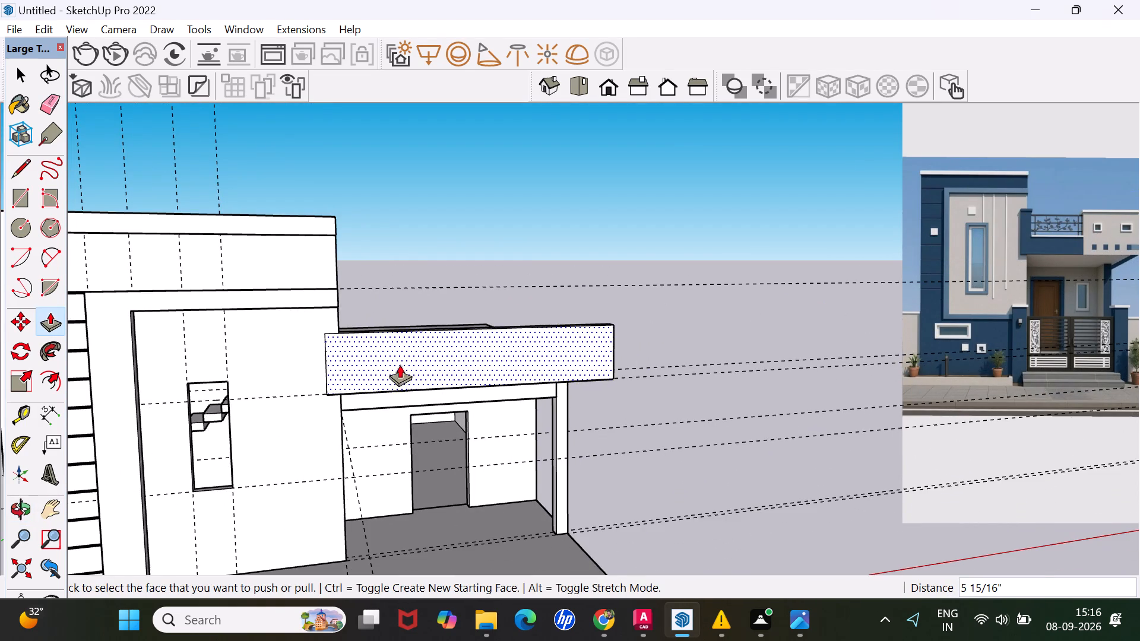
{"action": "scroll", "coordinate": [399, 357], "scroll_direction": "up", "scroll_amount": 3}
{"action": "middle_click_drag", "start_coordinate": [413, 348], "coordinate": [370, 436]}
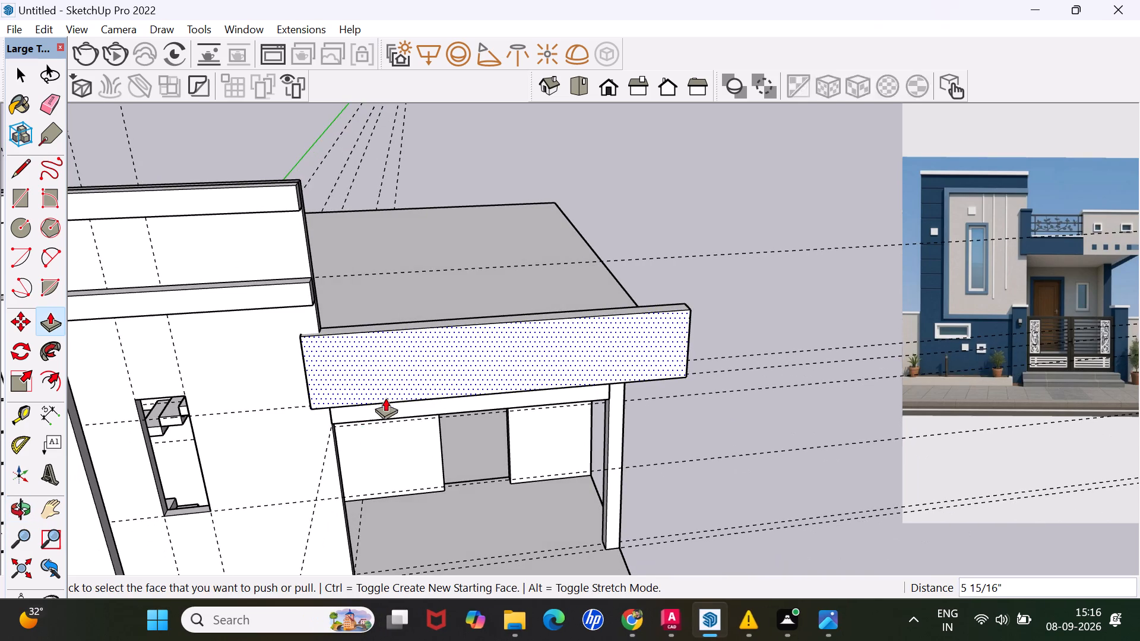
{"action": "scroll", "coordinate": [396, 375], "scroll_direction": "up", "scroll_amount": 2}
{"action": "scroll", "coordinate": [370, 310], "scroll_direction": "up", "scroll_amount": 1}
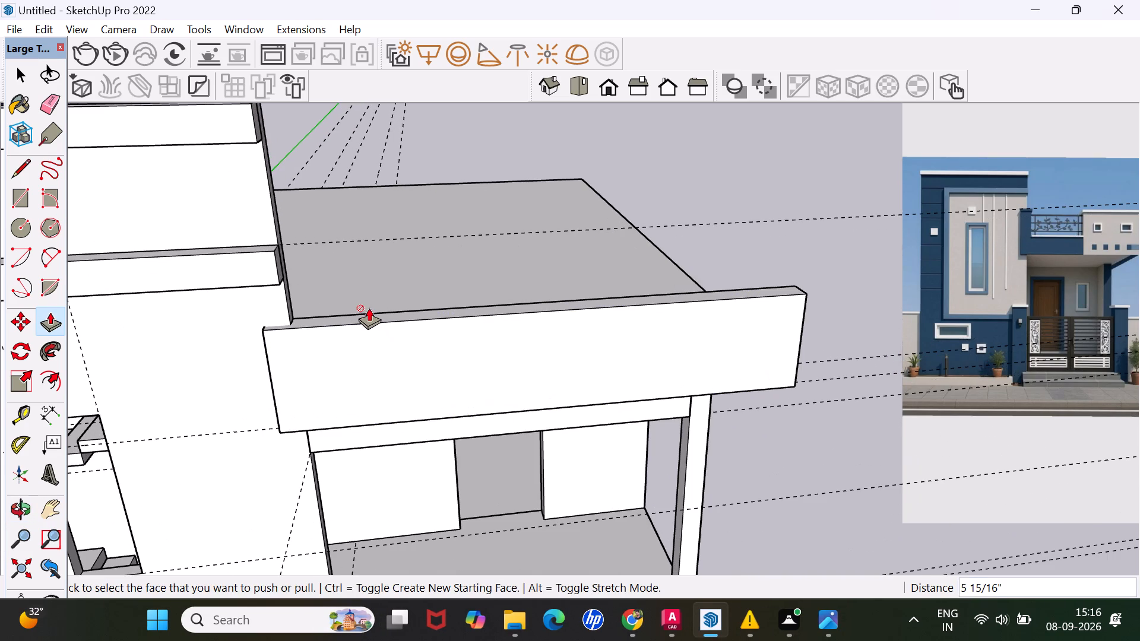
{"action": "scroll", "coordinate": [435, 323], "scroll_direction": "down", "scroll_amount": 7}
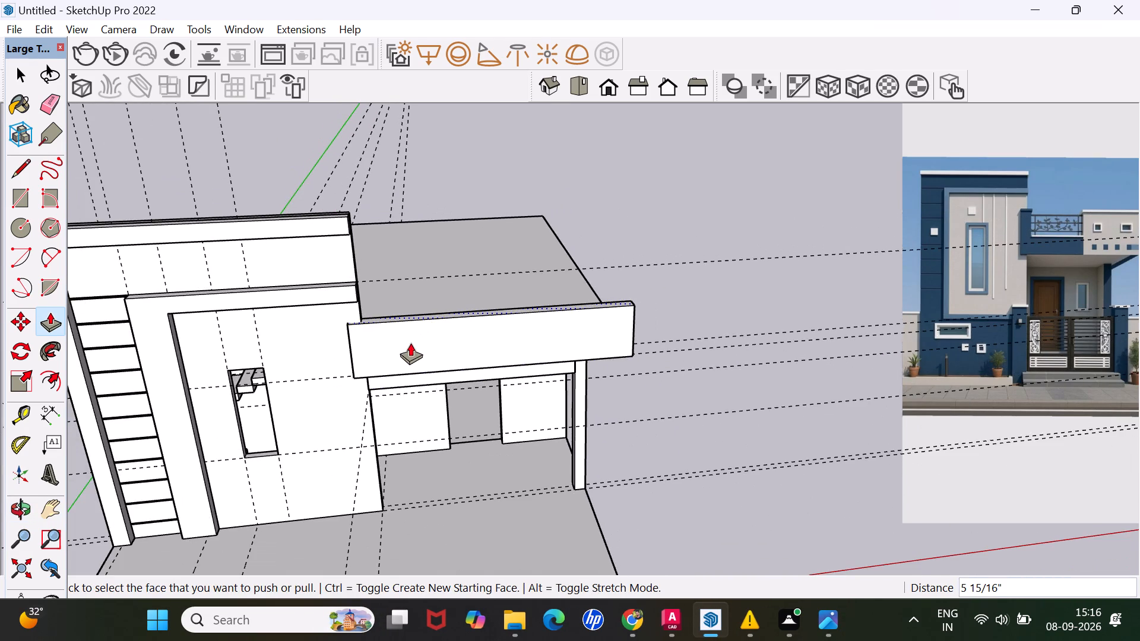
{"action": "middle_click_drag", "start_coordinate": [413, 342], "coordinate": [354, 285]}
{"action": "scroll", "coordinate": [349, 298], "scroll_direction": "down", "scroll_amount": 3}
{"action": "scroll", "coordinate": [448, 299], "scroll_direction": "up", "scroll_amount": 1}
{"action": "middle_click_drag", "start_coordinate": [454, 285], "coordinate": [472, 249]}
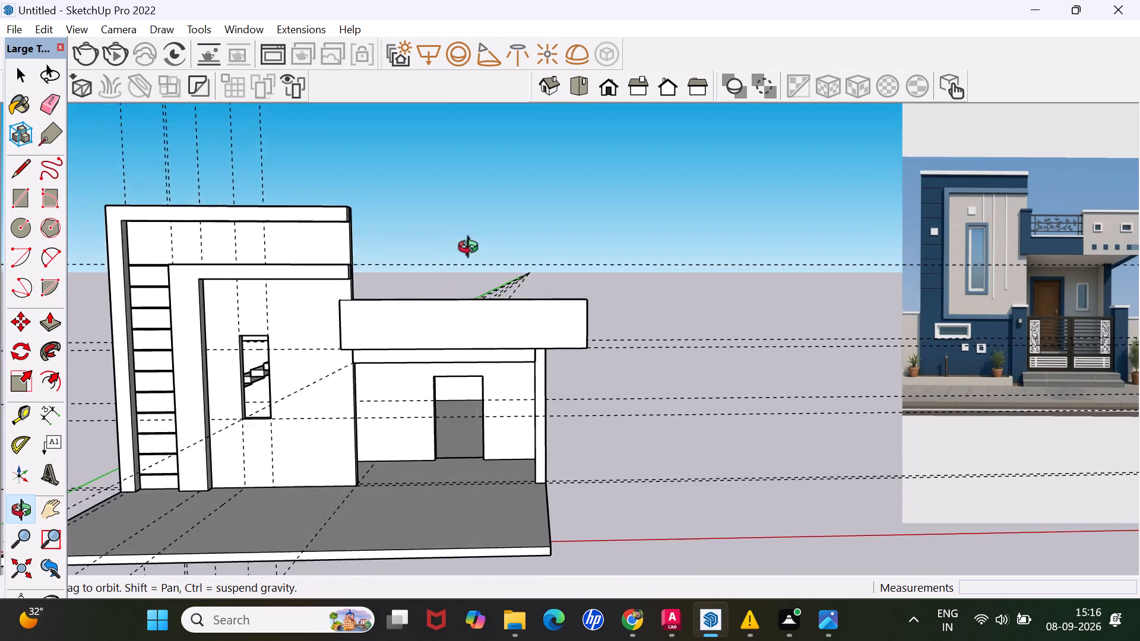
{"action": "middle_click_drag", "start_coordinate": [472, 249], "coordinate": [533, 230]}
{"action": "scroll", "coordinate": [441, 299], "scroll_direction": "up", "scroll_amount": 2}
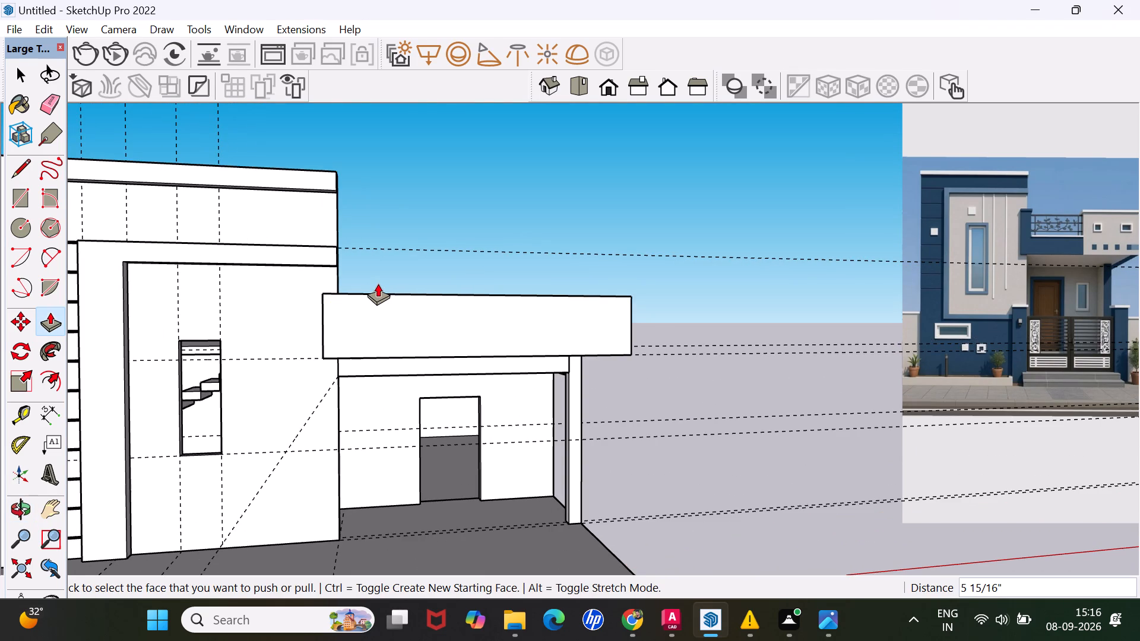
{"action": "scroll", "coordinate": [378, 283], "scroll_direction": "up", "scroll_amount": 2}
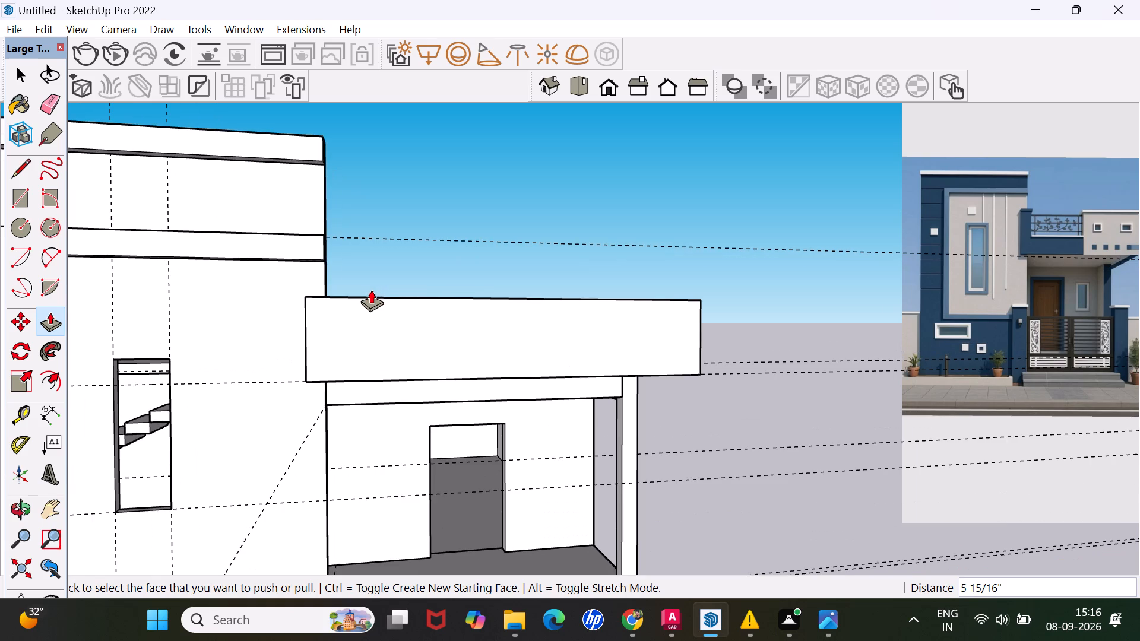
{"action": "scroll", "coordinate": [416, 259], "scroll_direction": "down", "scroll_amount": 7}
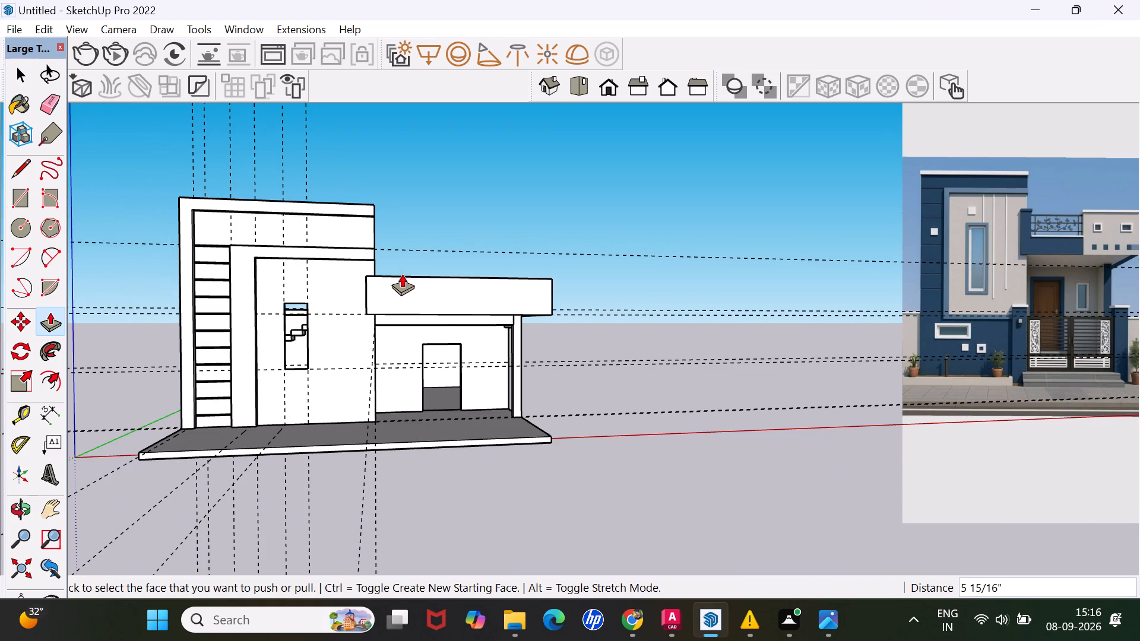
{"action": "key", "text": "space"}
{"action": "scroll", "coordinate": [432, 290], "scroll_direction": "down", "scroll_amount": 2}
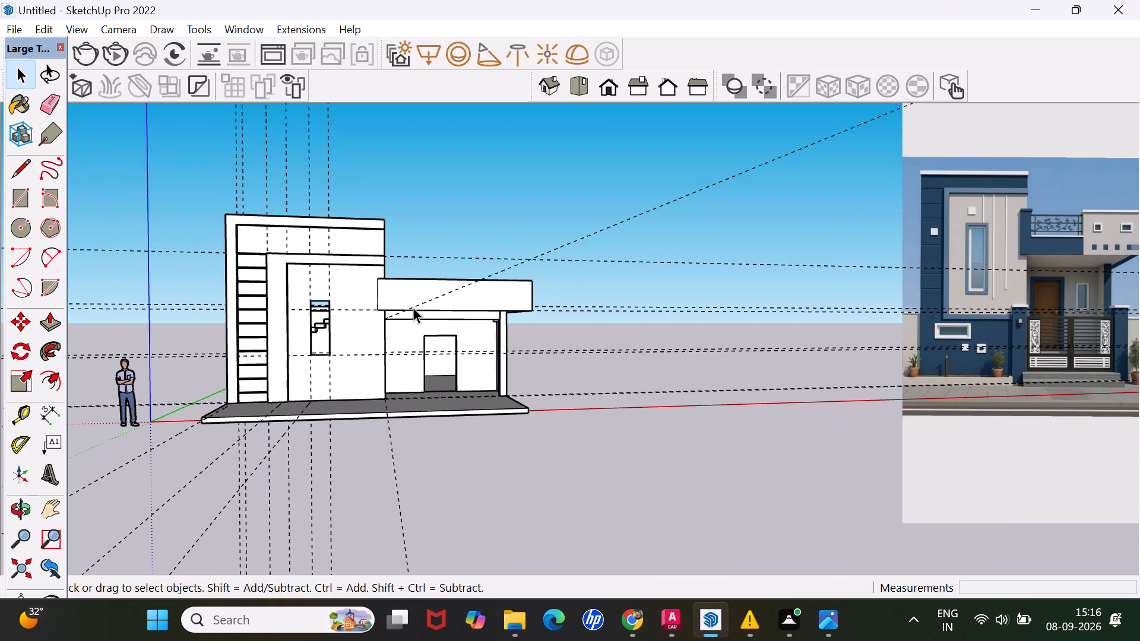
{"action": "middle_click", "coordinate": [414, 306]}
{"action": "scroll", "coordinate": [416, 302], "scroll_direction": "up", "scroll_amount": 1}
{"action": "middle_click_drag", "start_coordinate": [416, 294], "coordinate": [432, 231]}
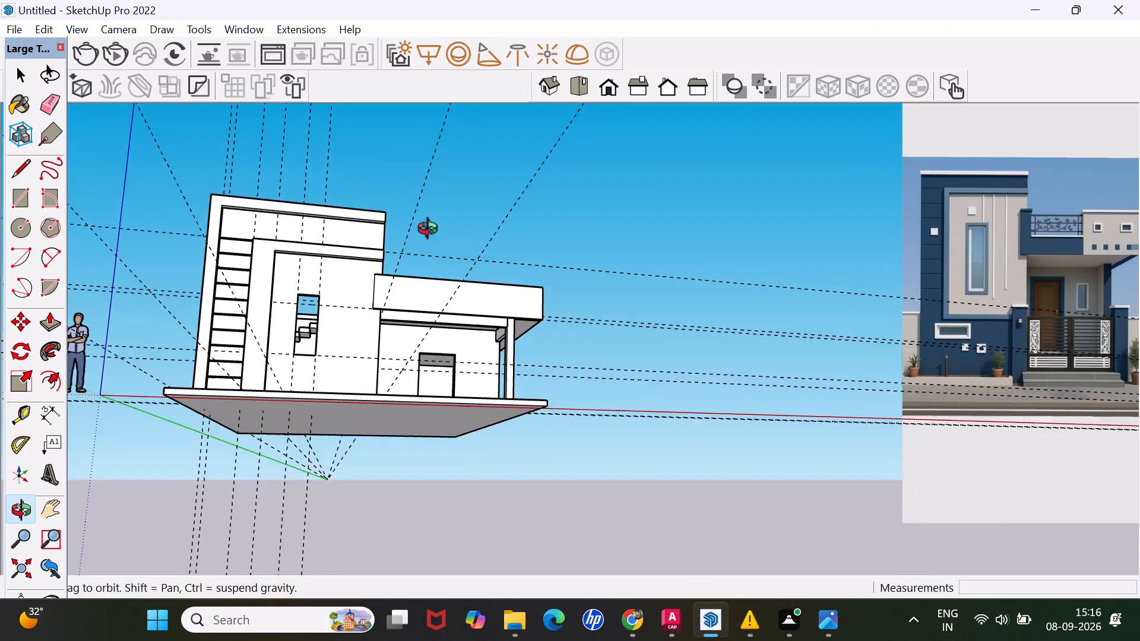
{"action": "middle_click_drag", "start_coordinate": [432, 231], "coordinate": [385, 323]}
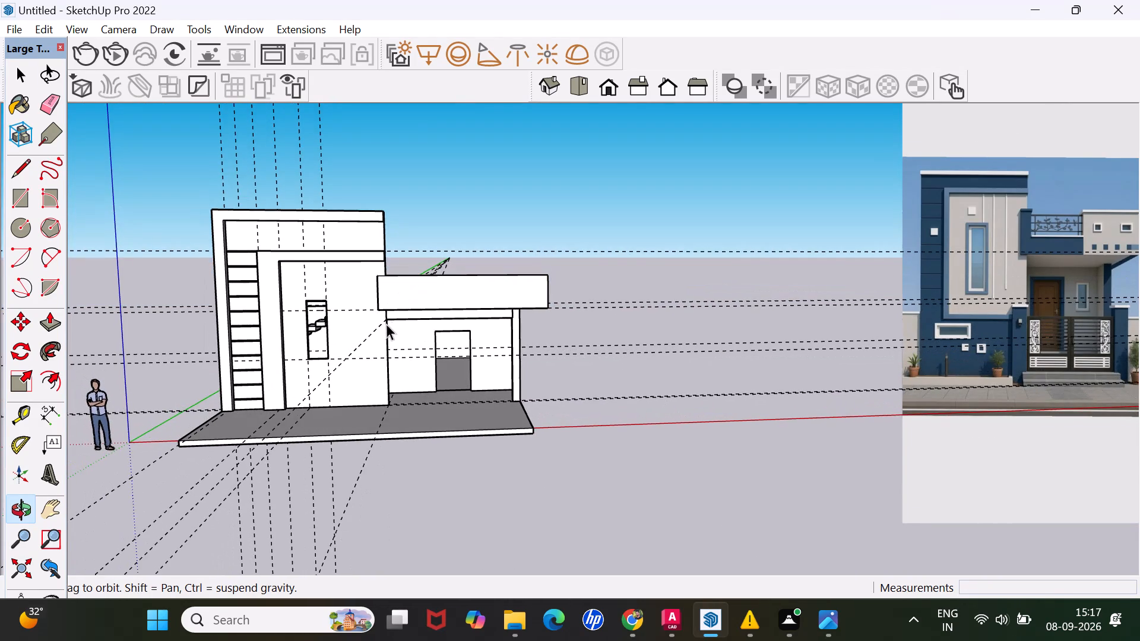
{"action": "scroll", "coordinate": [422, 294], "scroll_direction": "up", "scroll_amount": 3}
{"action": "middle_click_drag", "start_coordinate": [420, 275], "coordinate": [417, 276]}
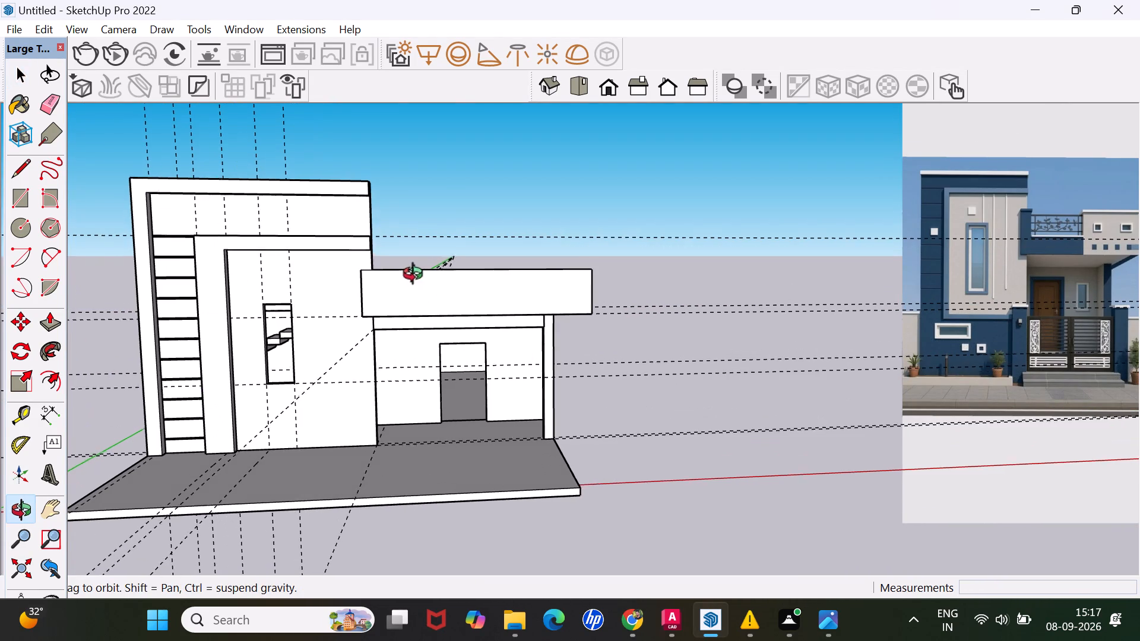
{"action": "middle_click_drag", "start_coordinate": [417, 276], "coordinate": [395, 292]}
{"action": "scroll", "coordinate": [430, 275], "scroll_direction": "up", "scroll_amount": 2}
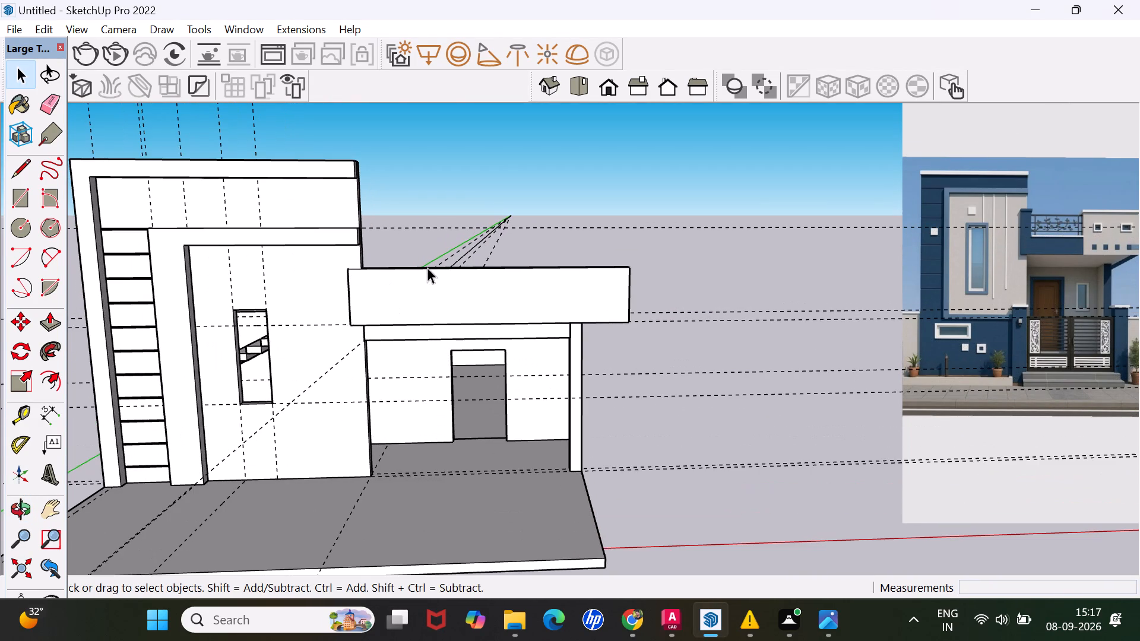
{"action": "scroll", "coordinate": [401, 268], "scroll_direction": "up", "scroll_amount": 2}
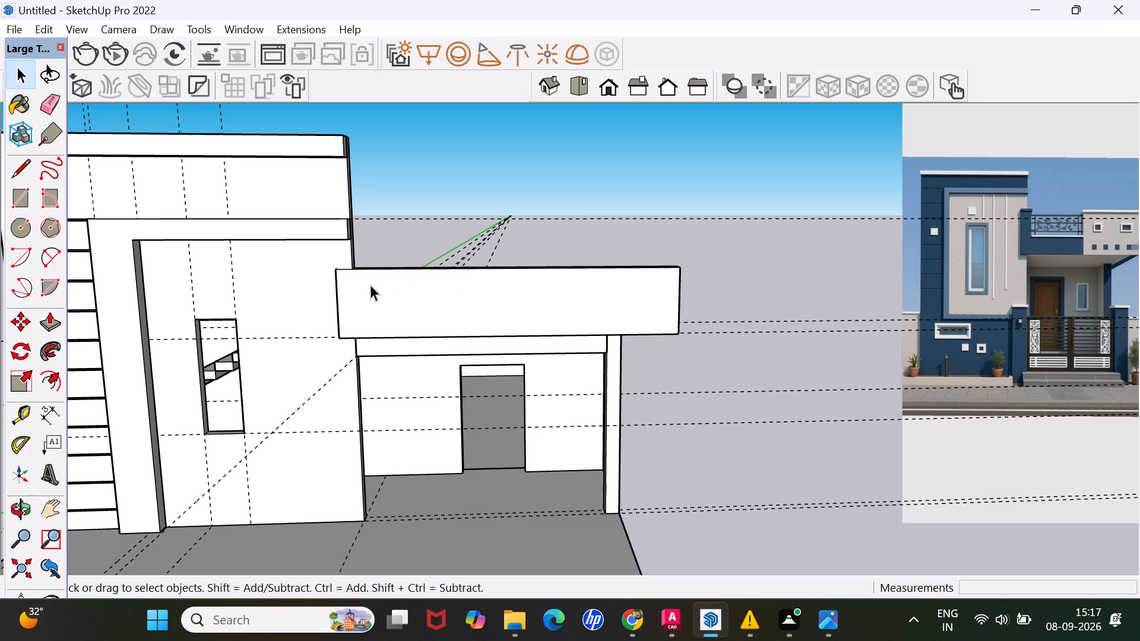
Start a line on the front parapet's outer face near the tall wall.
{"action": "key", "text": "p"}
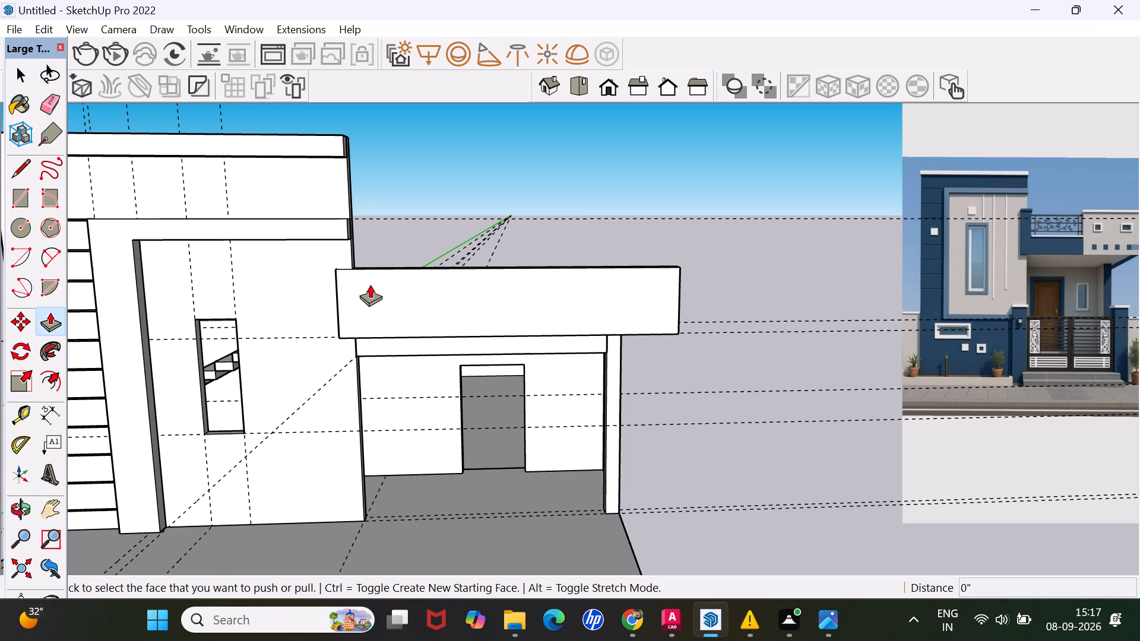
{"action": "key", "text": "space"}
{"action": "key", "text": "l"}
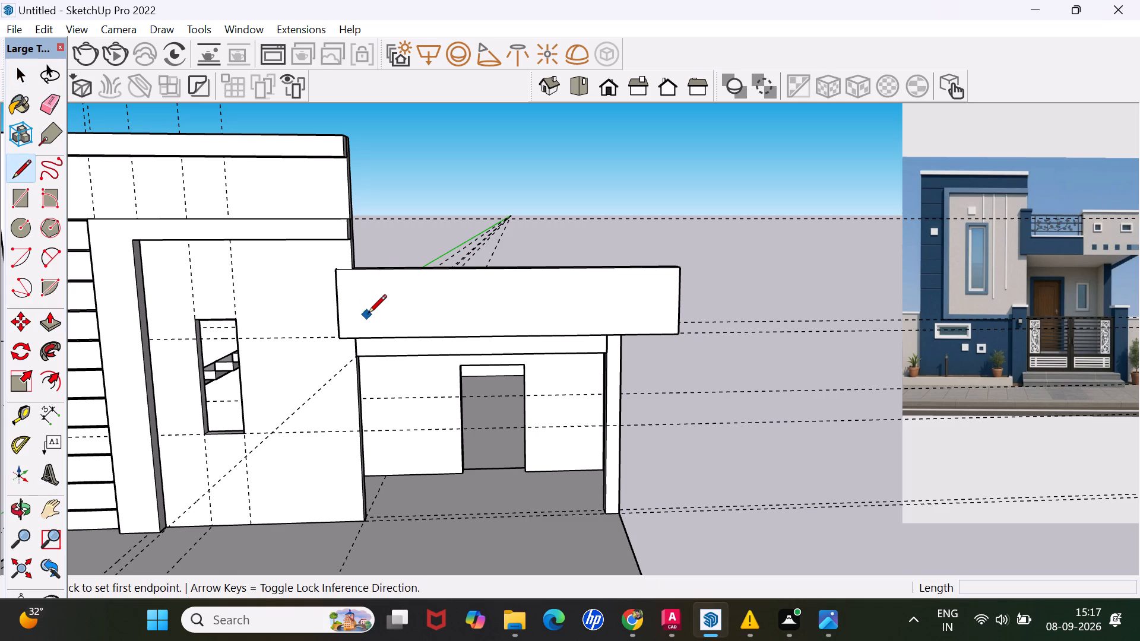
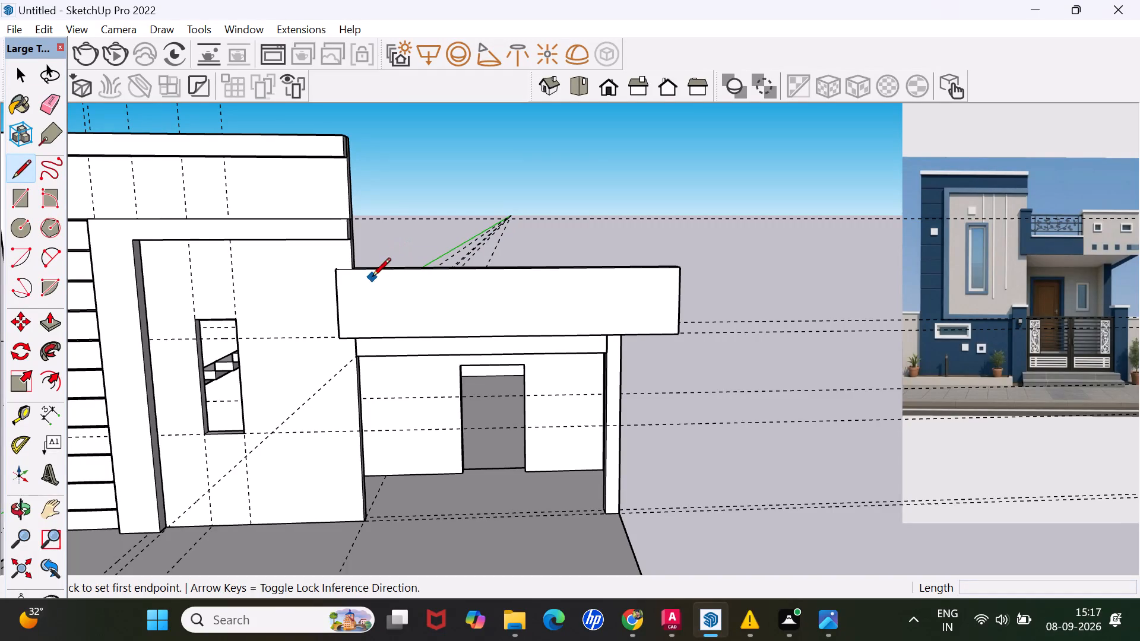
Draw two 10-inch lines across the porch parapet's top face, one beside the tall wall and one near mid-length.
{"action": "middle_click_drag", "start_coordinate": [403, 266], "coordinate": [251, 362]}
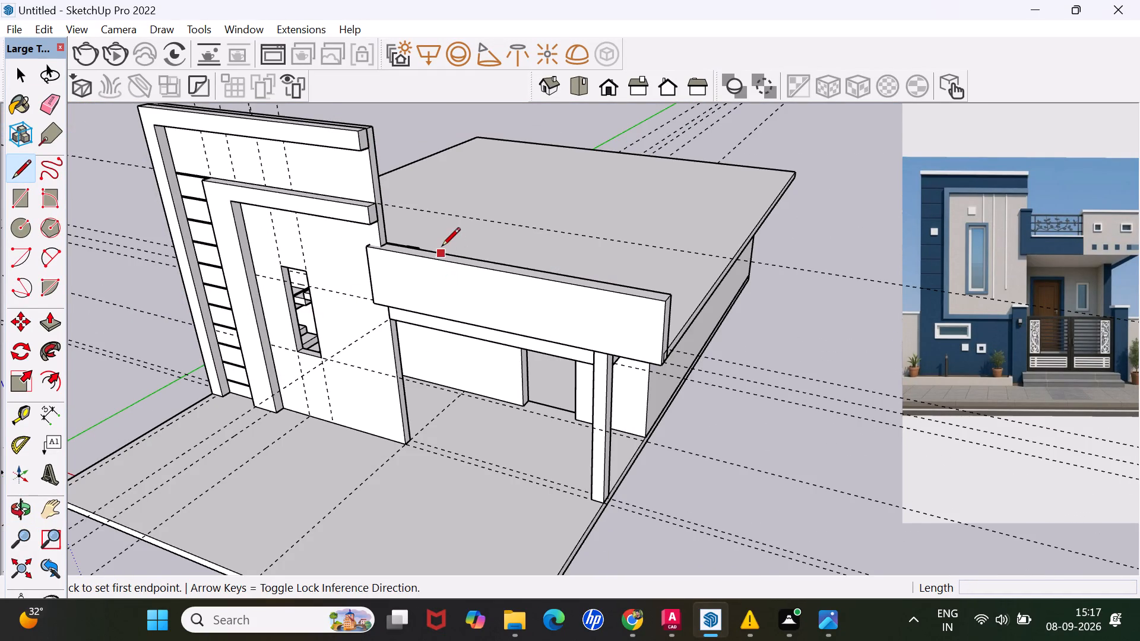
{"action": "scroll", "coordinate": [441, 247], "scroll_direction": "up", "scroll_amount": 3}
{"action": "middle_click_drag", "start_coordinate": [435, 245], "coordinate": [410, 271]}
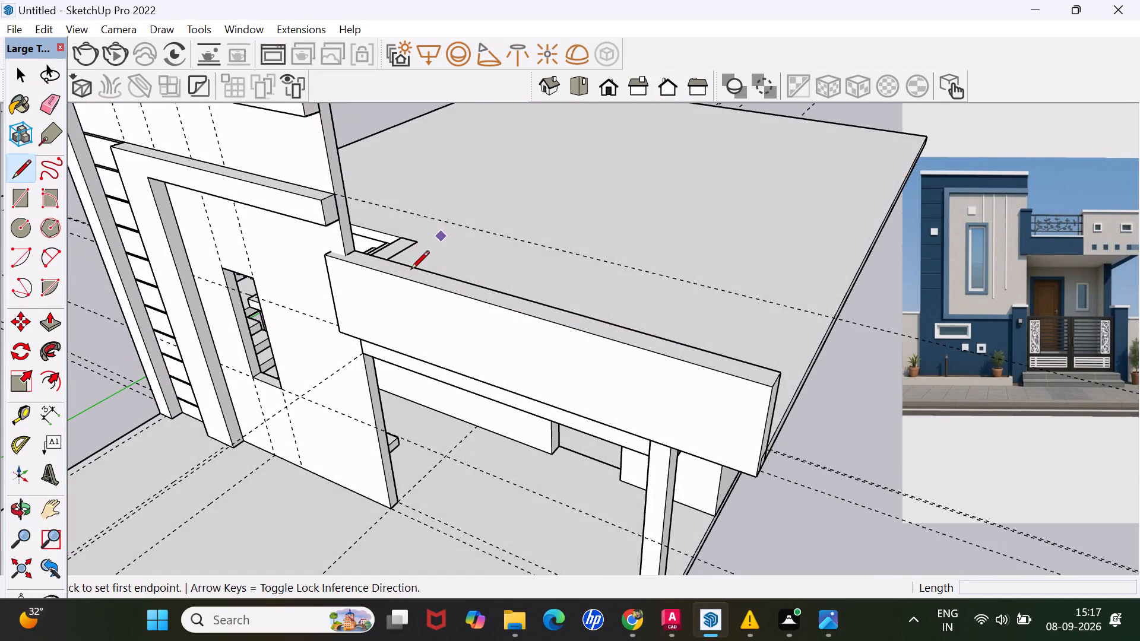
{"action": "scroll", "coordinate": [386, 272], "scroll_direction": "up", "scroll_amount": 4}
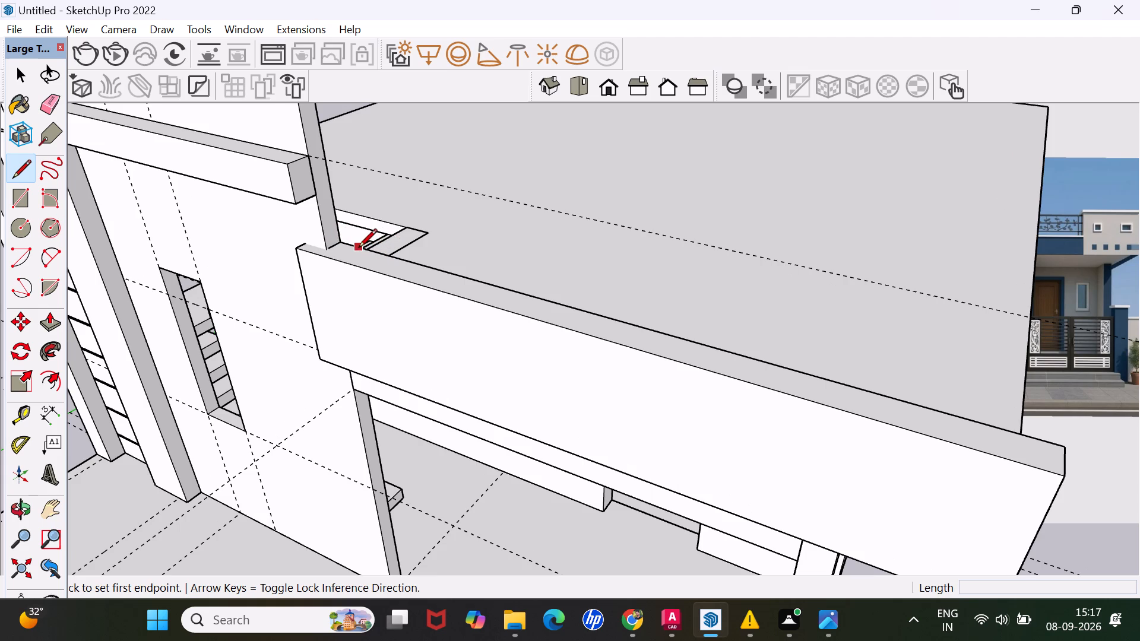
{"action": "left_click", "coordinate": [358, 249]}
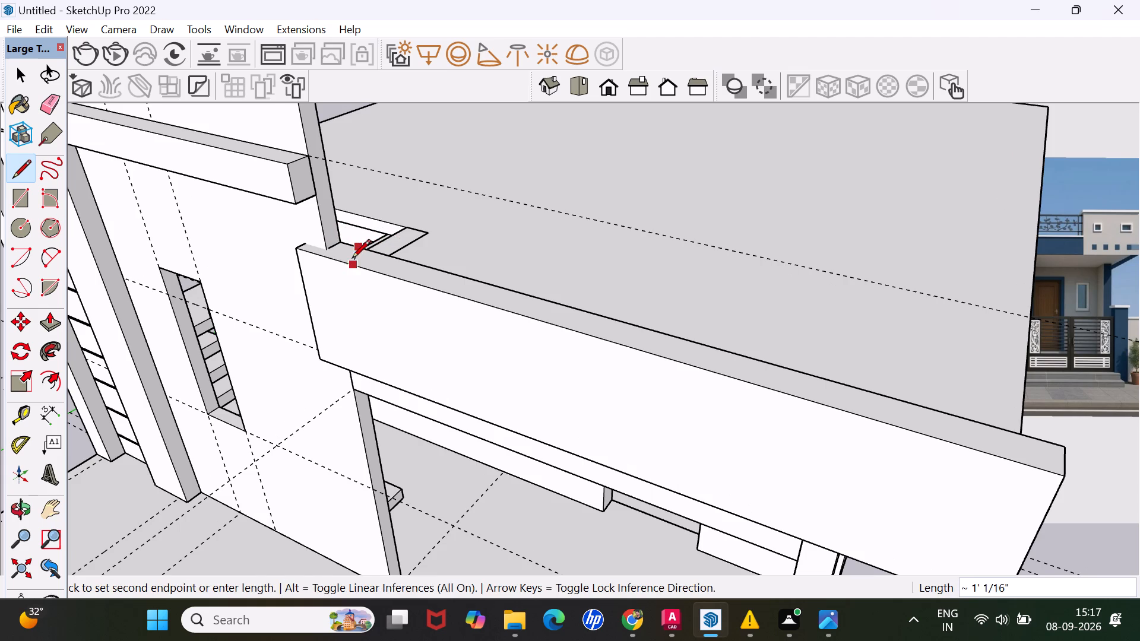
{"action": "left_click", "coordinate": [341, 263]}
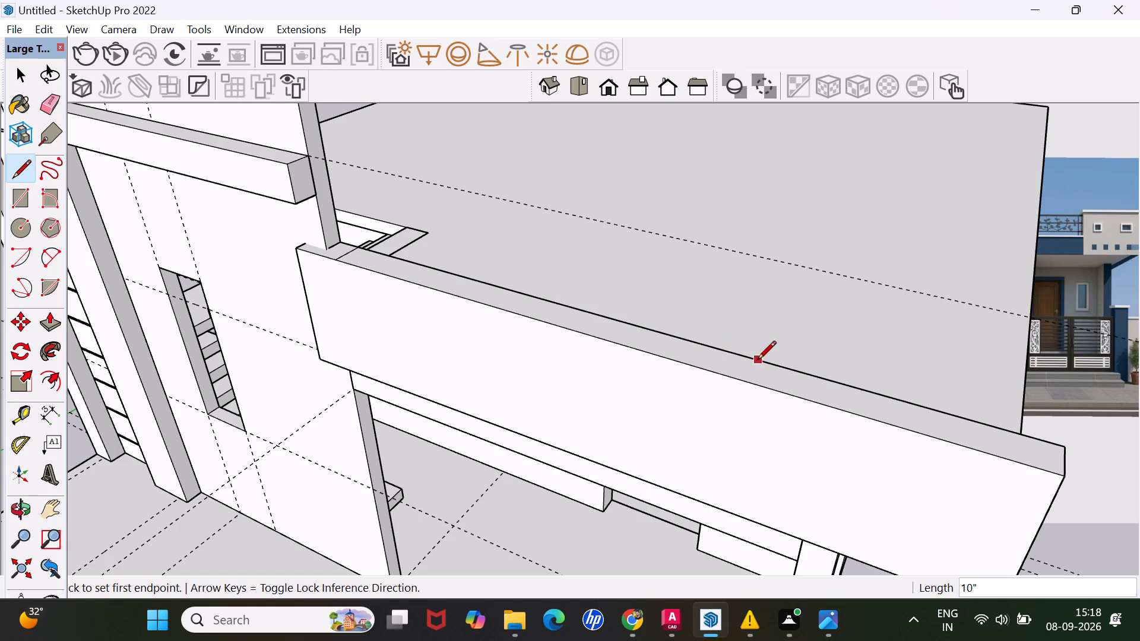
{"action": "left_click", "coordinate": [677, 337]}
{"action": "left_click", "coordinate": [660, 353]}
Push/Pull the outer section of the porch parapet's top face, beyond the mid-length line, up by 2'.
{"action": "scroll", "coordinate": [683, 333], "scroll_direction": "down", "scroll_amount": 8}
{"action": "scroll", "coordinate": [631, 339], "scroll_direction": "down", "scroll_amount": 3}
{"action": "middle_click_drag", "start_coordinate": [640, 339], "coordinate": [651, 300]}
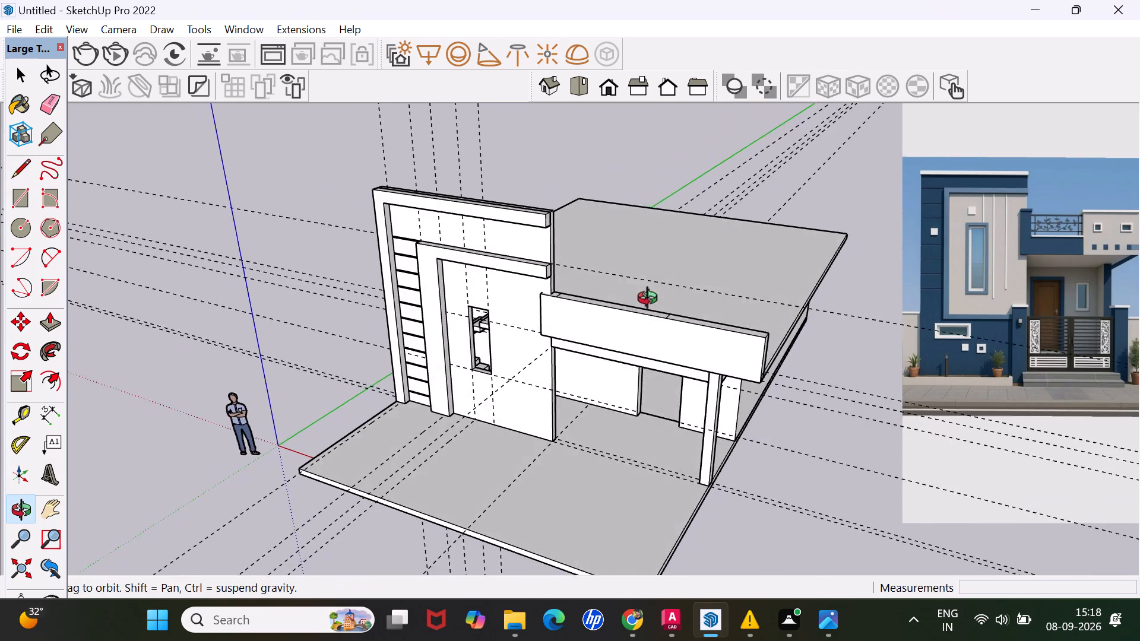
{"action": "middle_click_drag", "start_coordinate": [651, 300], "coordinate": [662, 245]}
{"action": "scroll", "coordinate": [689, 285], "scroll_direction": "up", "scroll_amount": 4}
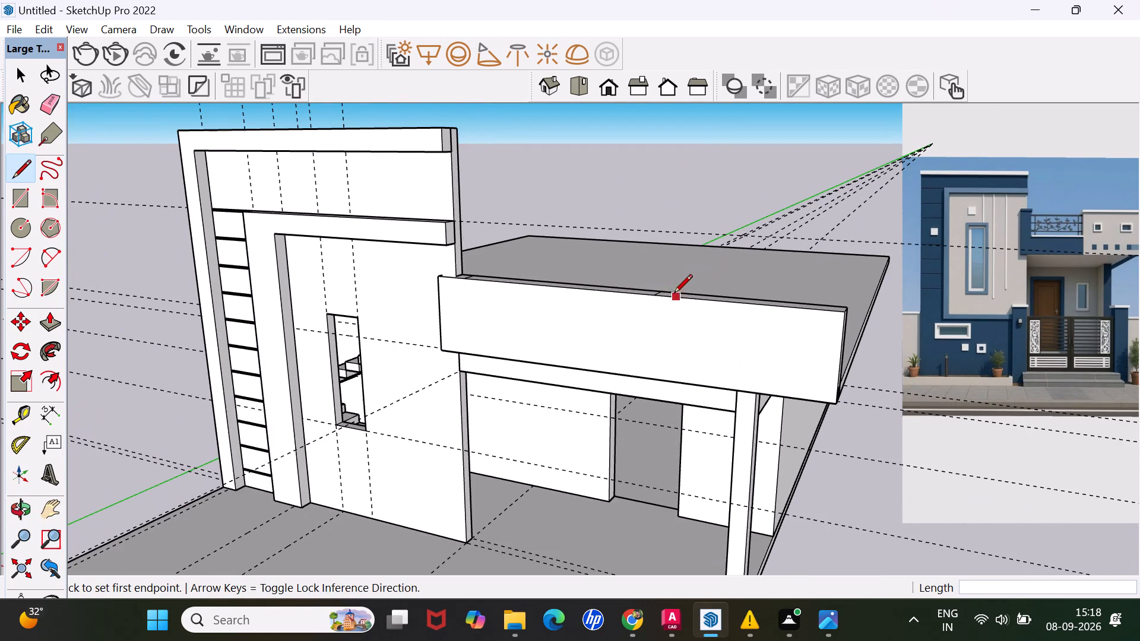
{"action": "middle_click_drag", "start_coordinate": [673, 294], "coordinate": [718, 297]}
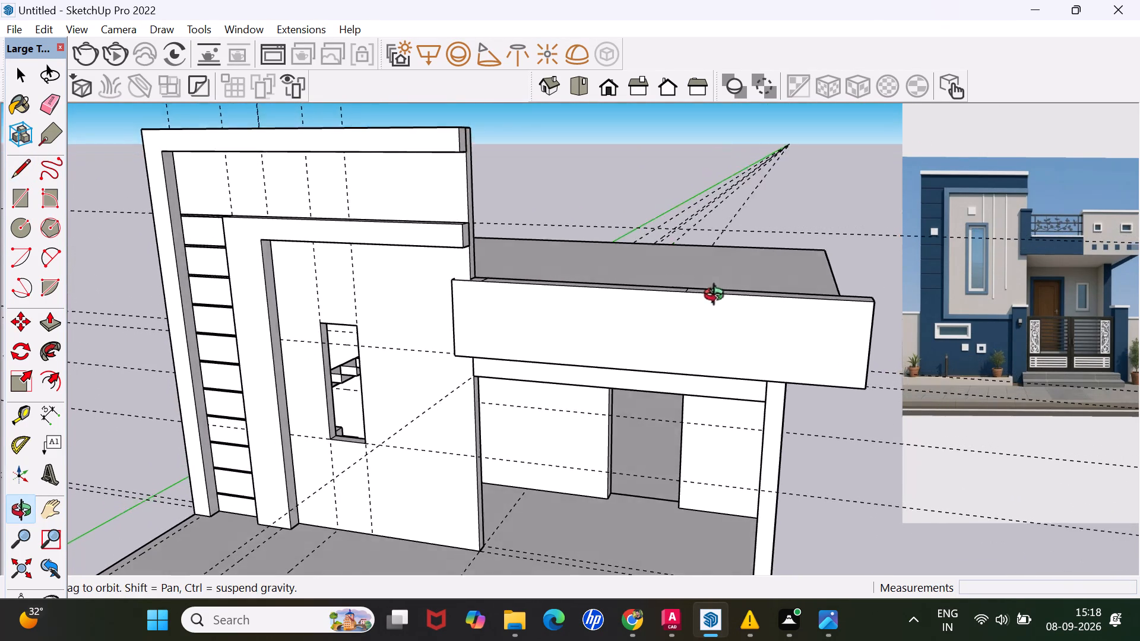
{"action": "middle_click_drag", "start_coordinate": [718, 297], "coordinate": [707, 304]}
{"action": "scroll", "coordinate": [679, 305], "scroll_direction": "up", "scroll_amount": 1}
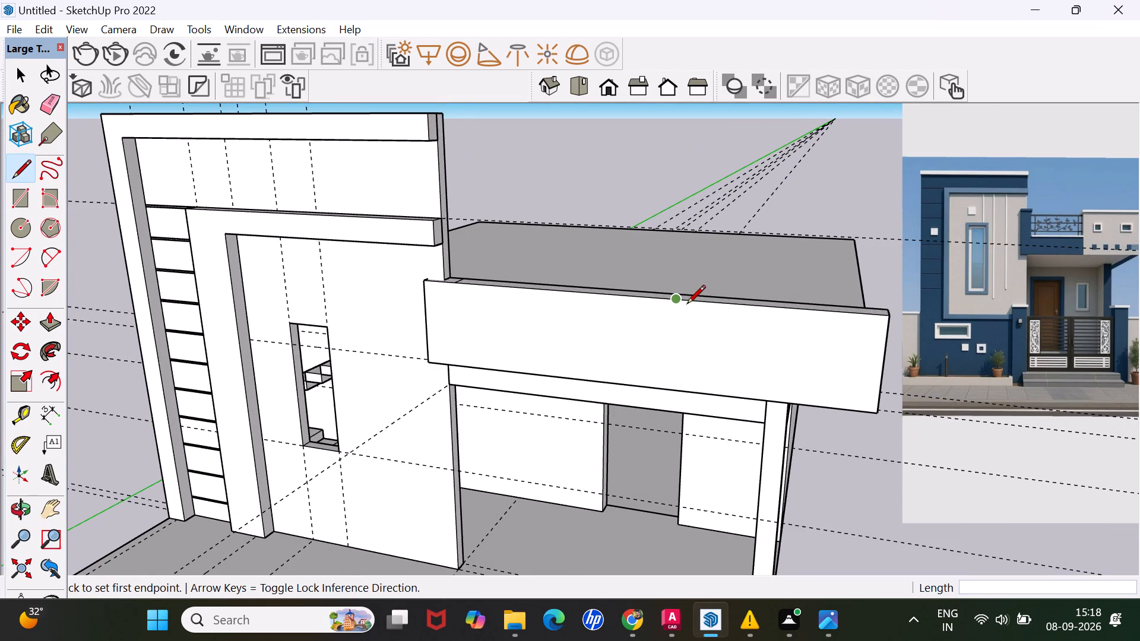
{"action": "key", "text": "space"}
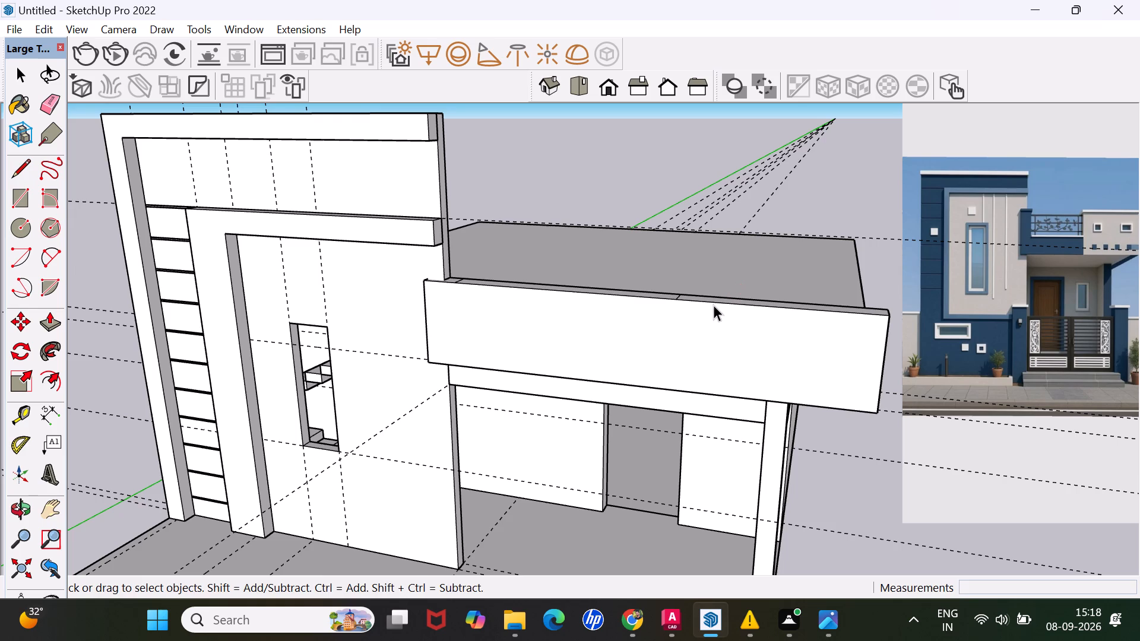
{"action": "key", "text": "p"}
{"action": "middle_click_drag", "start_coordinate": [723, 283], "coordinate": [699, 311]}
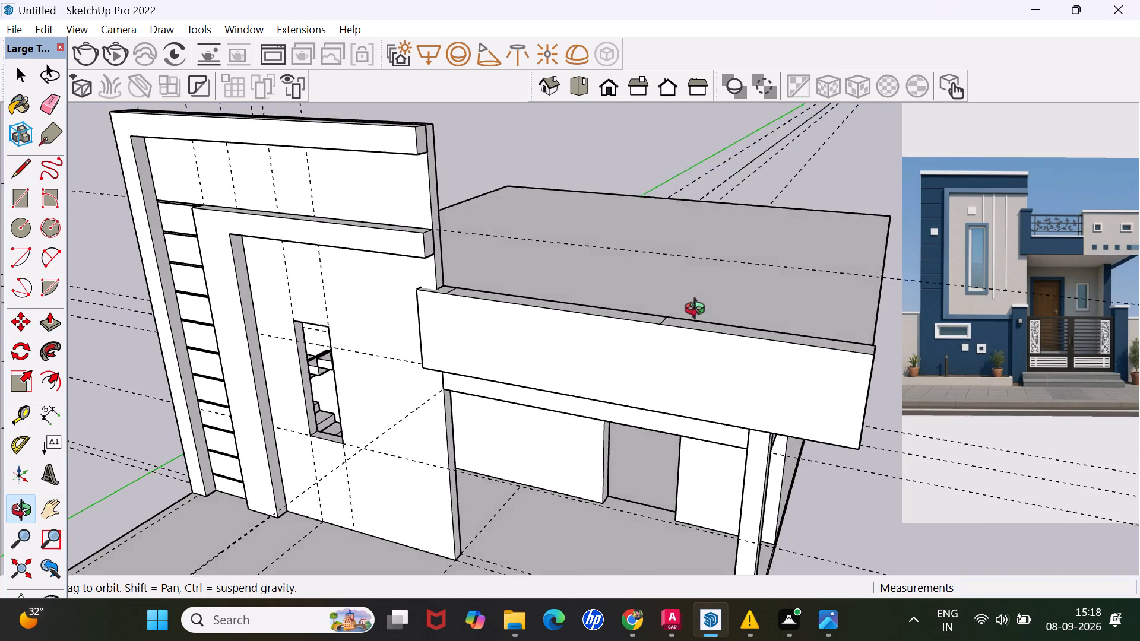
{"action": "middle_click_drag", "start_coordinate": [699, 311], "coordinate": [691, 324]}
{"action": "scroll", "coordinate": [705, 337], "scroll_direction": "down", "scroll_amount": 1}
{"action": "scroll", "coordinate": [707, 337], "scroll_direction": "up", "scroll_amount": 3}
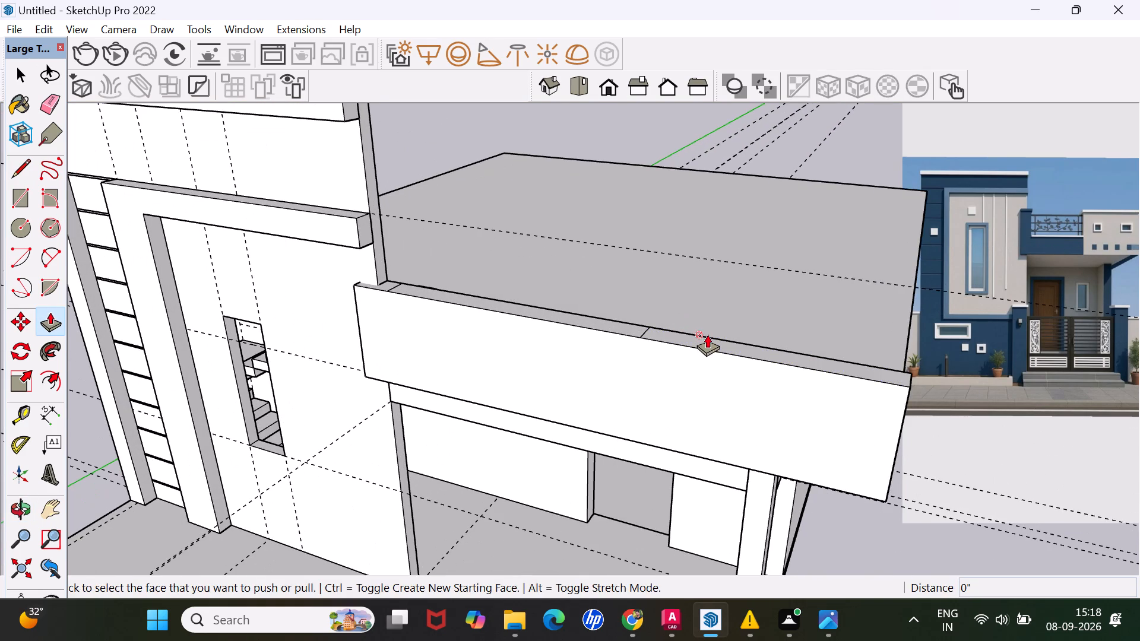
{"action": "left_click", "coordinate": [699, 342]}
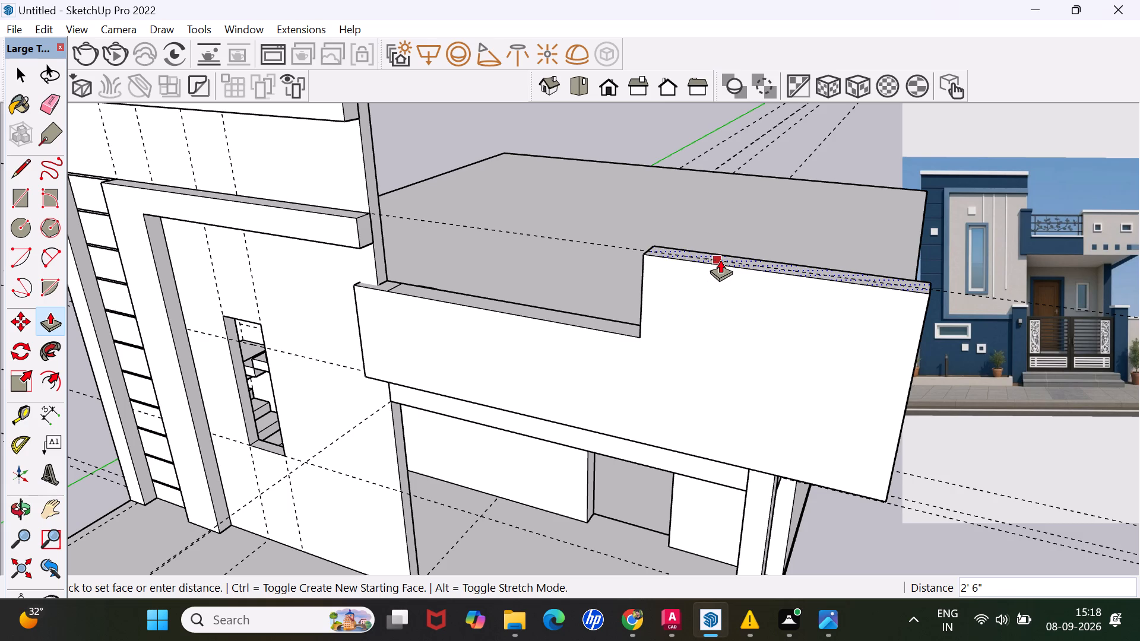
{"action": "key", "text": "2"}
{"action": "key", "text": "apostrophe"}
{"action": "key", "text": "Return"}
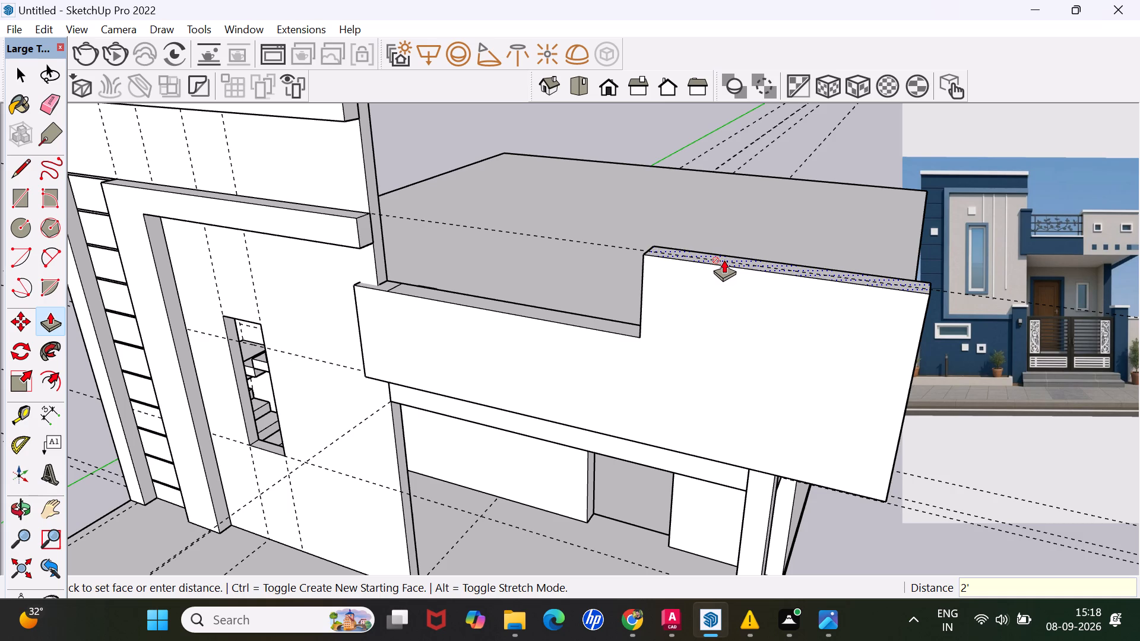
Draw an arc about 2' 6 5/8" long with about 4" bulge from the parapet step's inner corner to the raised top edge.
{"action": "middle_click_drag", "start_coordinate": [676, 302], "coordinate": [762, 249]}
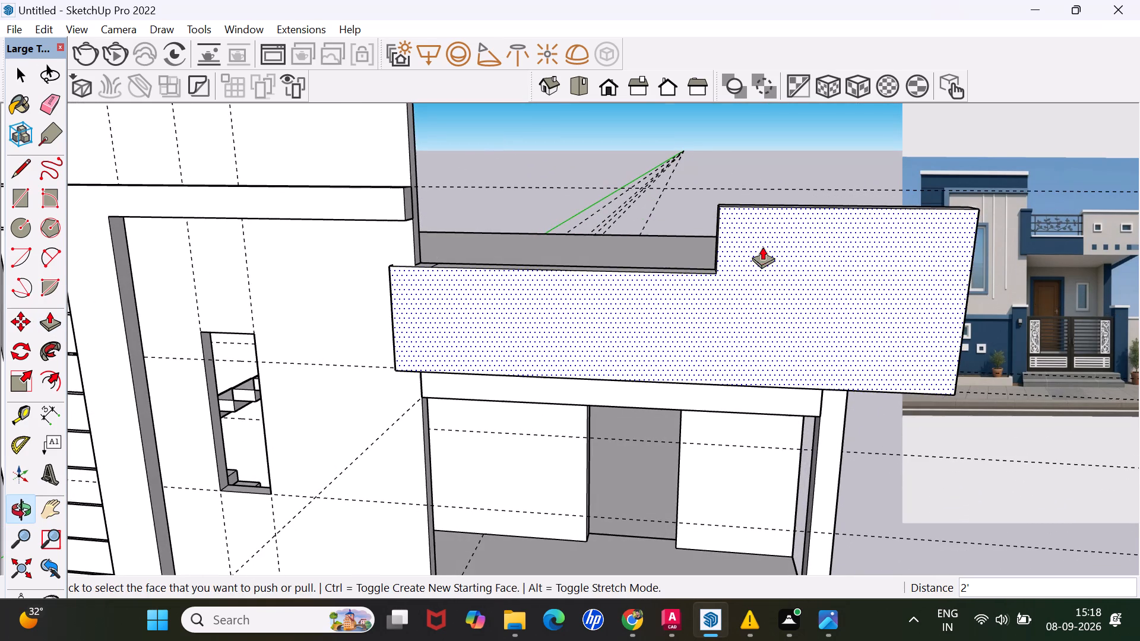
{"action": "scroll", "coordinate": [707, 272], "scroll_direction": "down", "scroll_amount": 3}
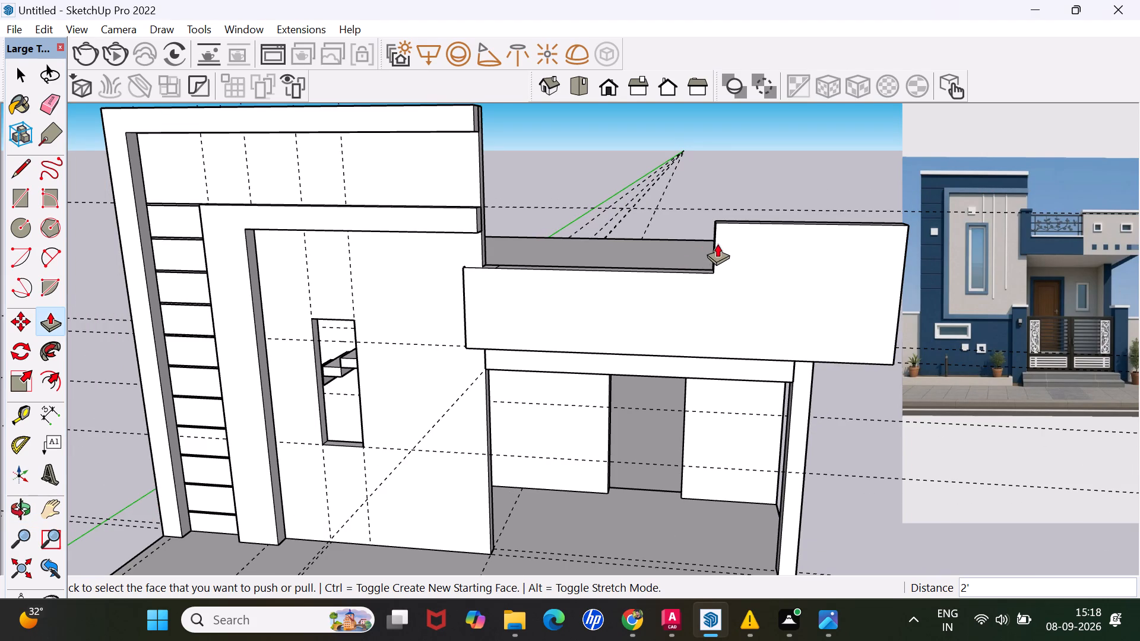
{"action": "scroll", "coordinate": [717, 215], "scroll_direction": "up", "scroll_amount": 3}
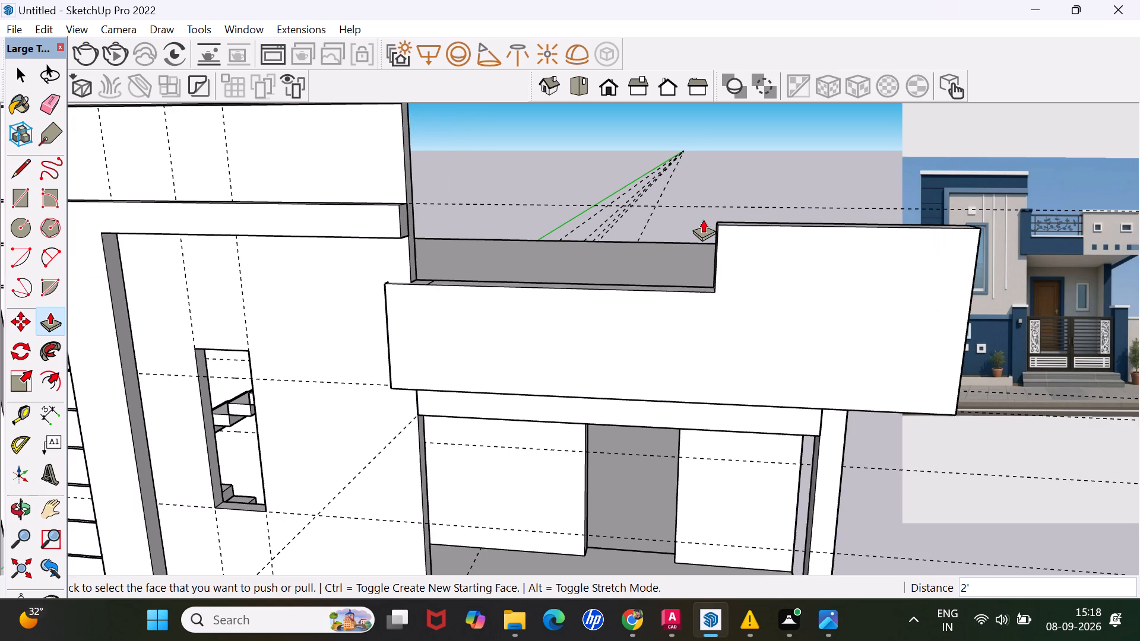
{"action": "scroll", "coordinate": [701, 219], "scroll_direction": "down", "scroll_amount": 7}
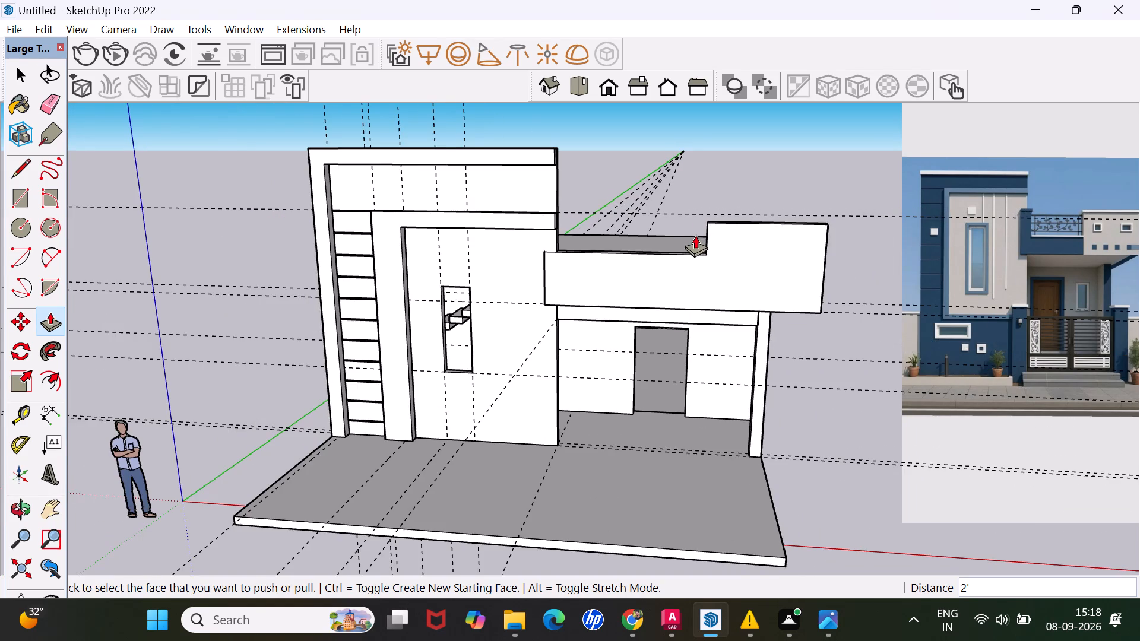
{"action": "scroll", "coordinate": [695, 234], "scroll_direction": "up", "scroll_amount": 2}
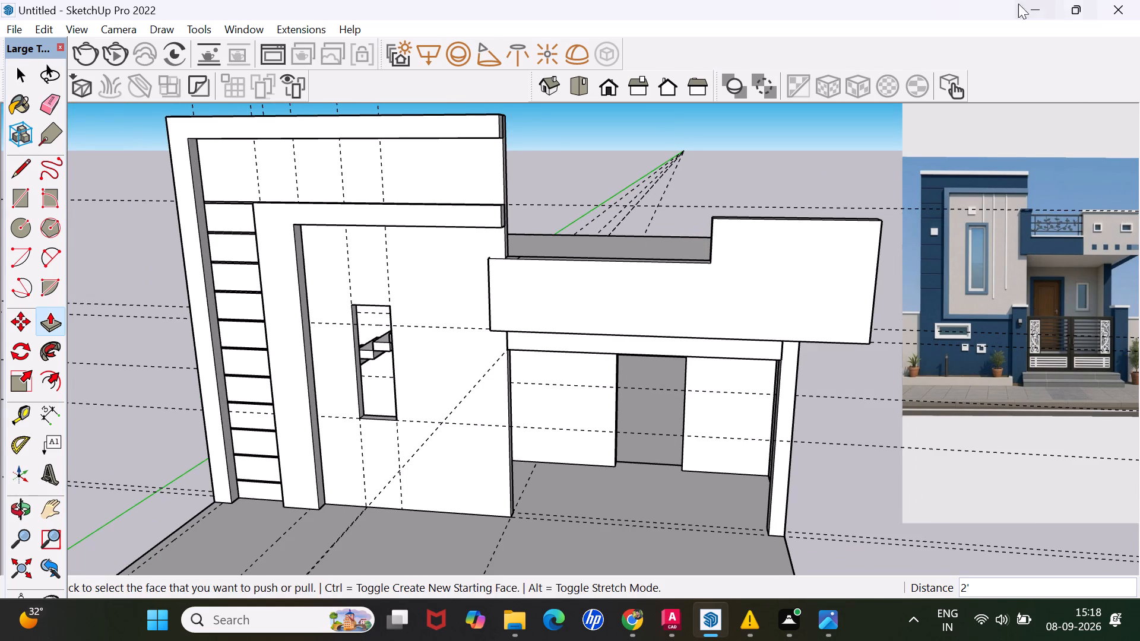
{"action": "left_click", "coordinate": [47, 255]}
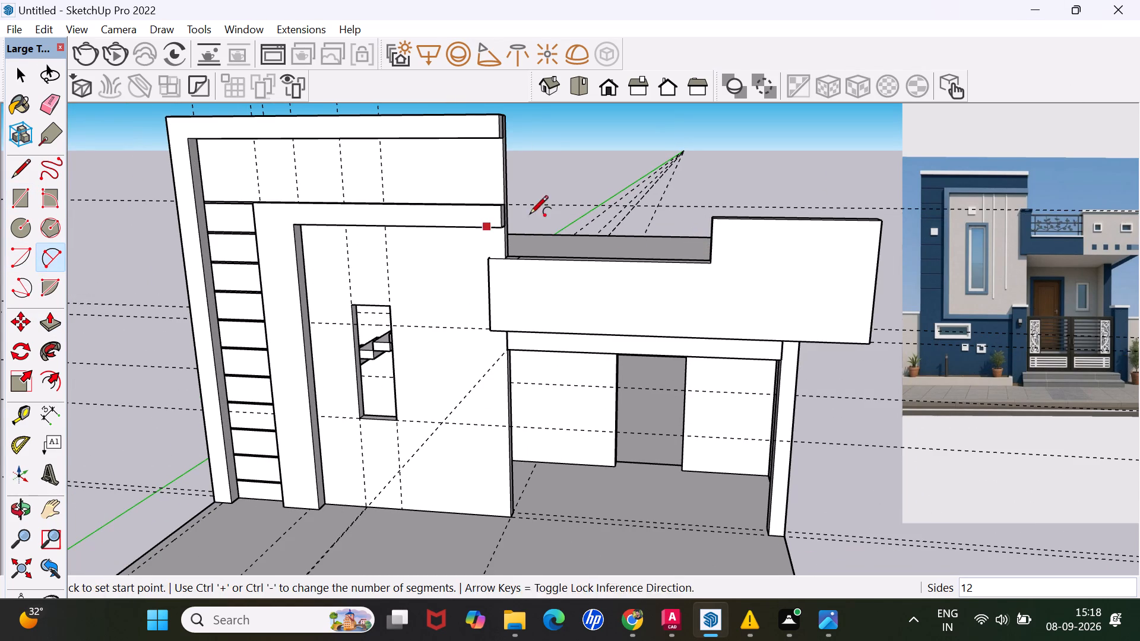
{"action": "left_click", "coordinate": [711, 258]}
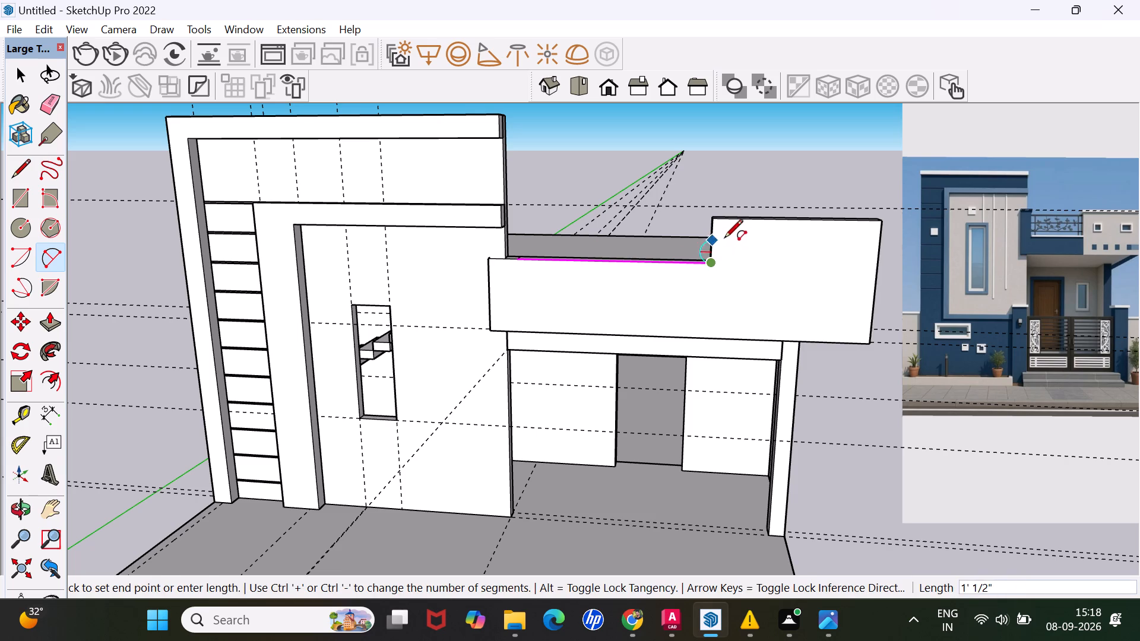
{"action": "left_click", "coordinate": [749, 218]}
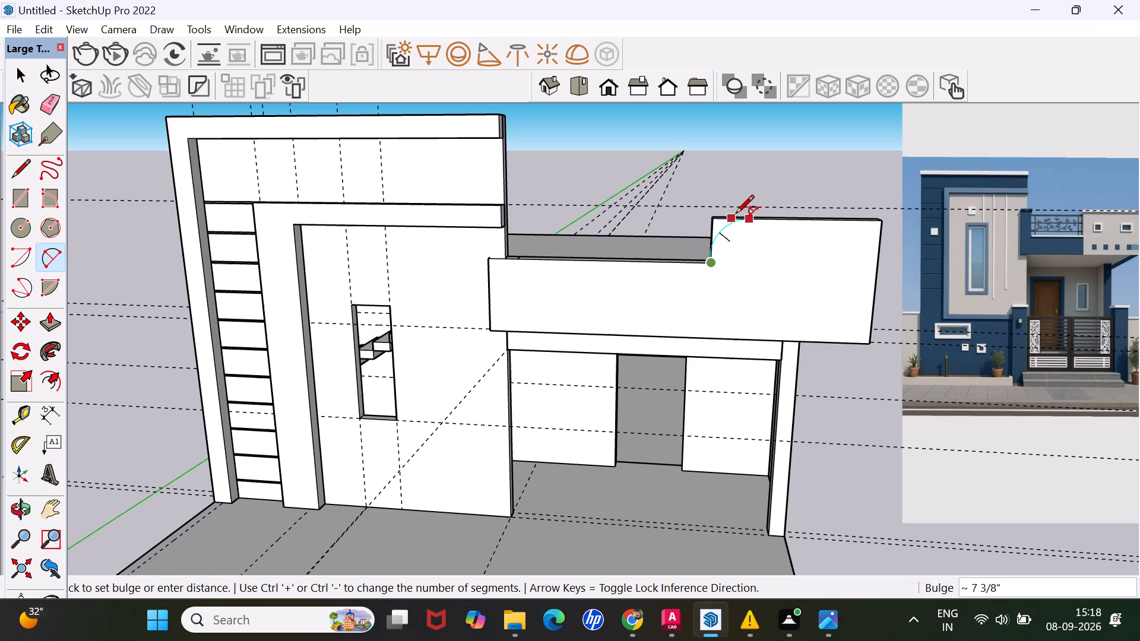
{"action": "scroll", "coordinate": [731, 215], "scroll_direction": "up", "scroll_amount": 4}
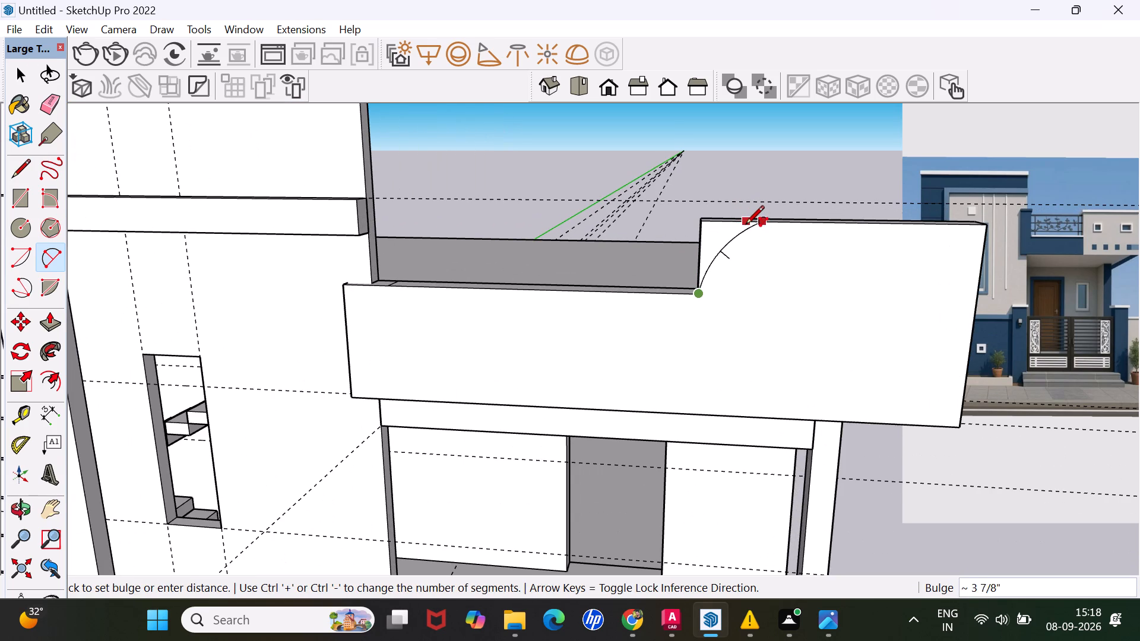
{"action": "left_click", "coordinate": [745, 226]}
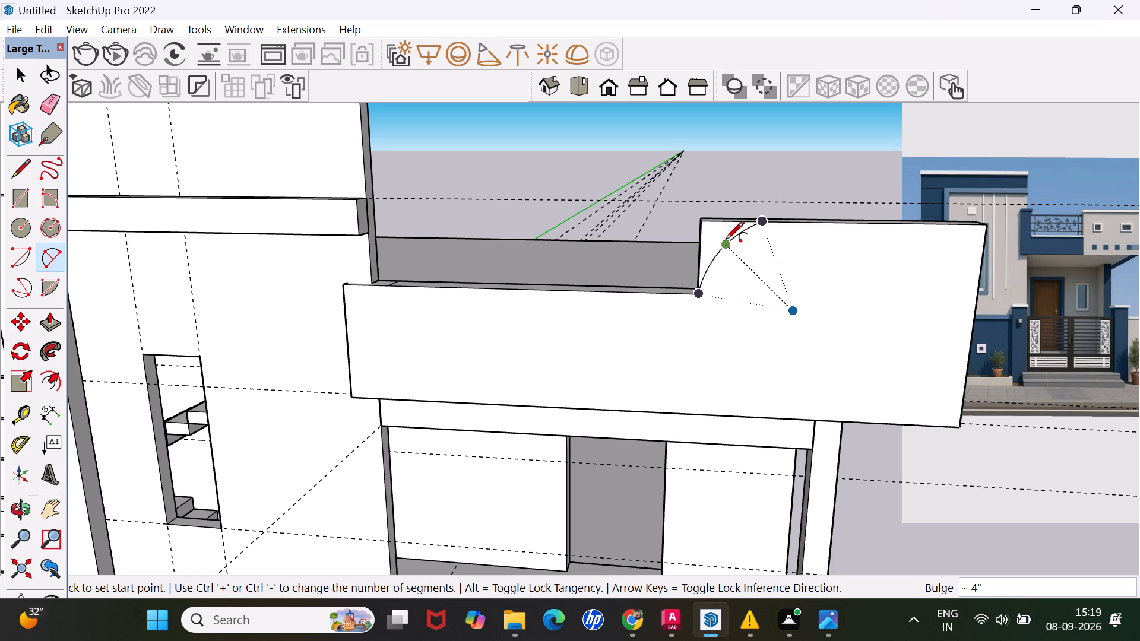
Push the corner piece outside the arc through the parapet's full thickness to cut a curved transition.
{"action": "key", "text": "p"}
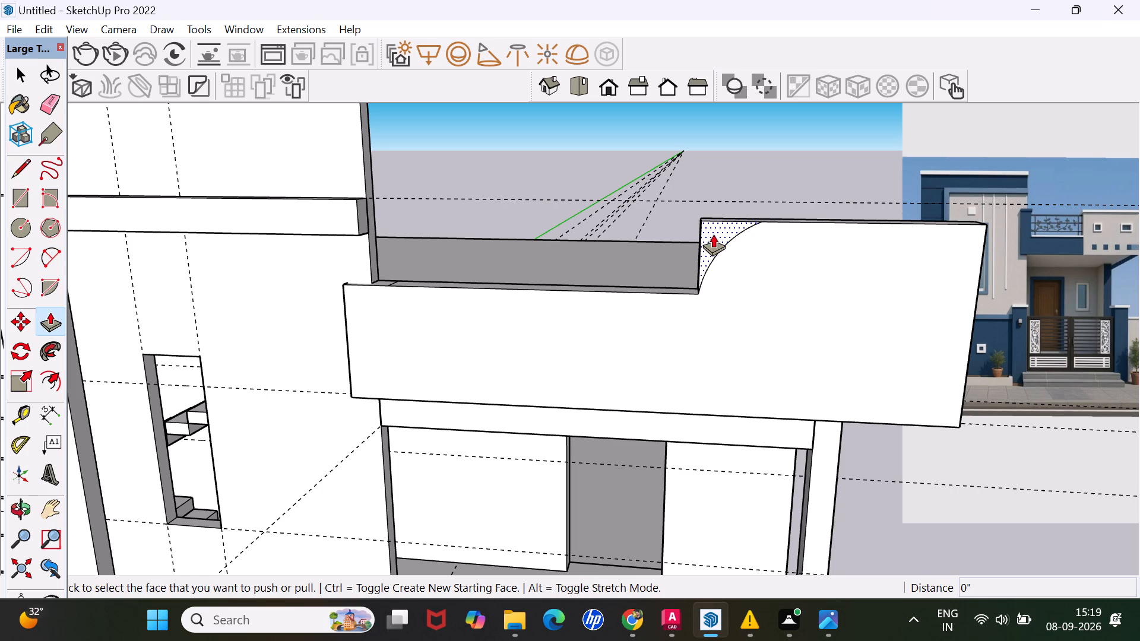
{"action": "left_click", "coordinate": [714, 234]}
{"action": "middle_click_drag", "start_coordinate": [721, 205], "coordinate": [717, 255]}
{"action": "left_click", "coordinate": [722, 253]}
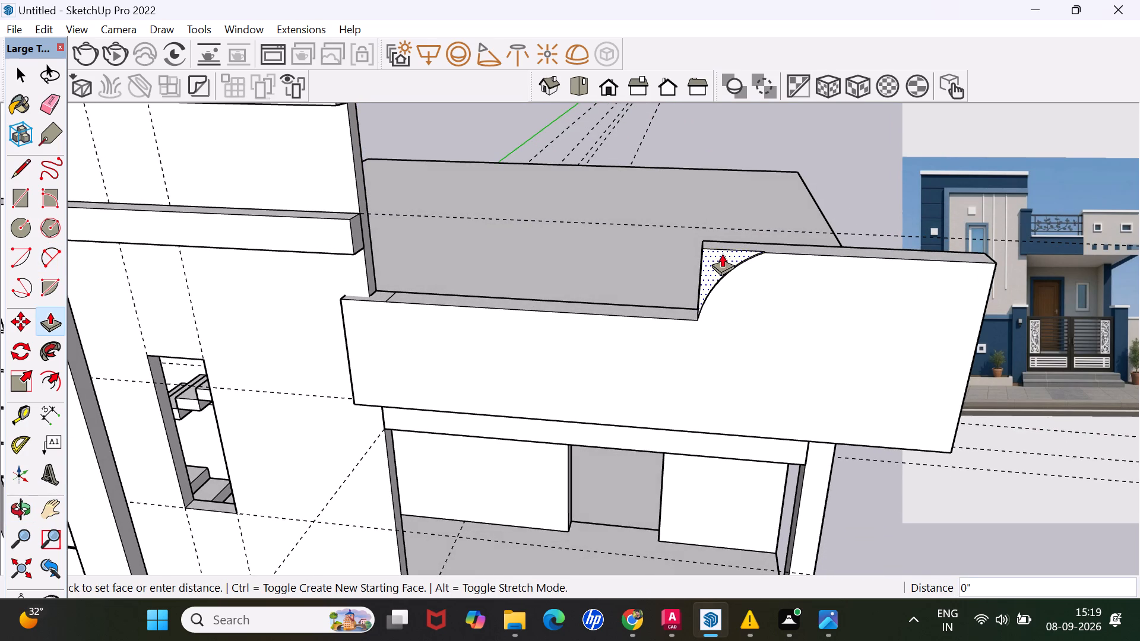
{"action": "left_click", "coordinate": [720, 208]}
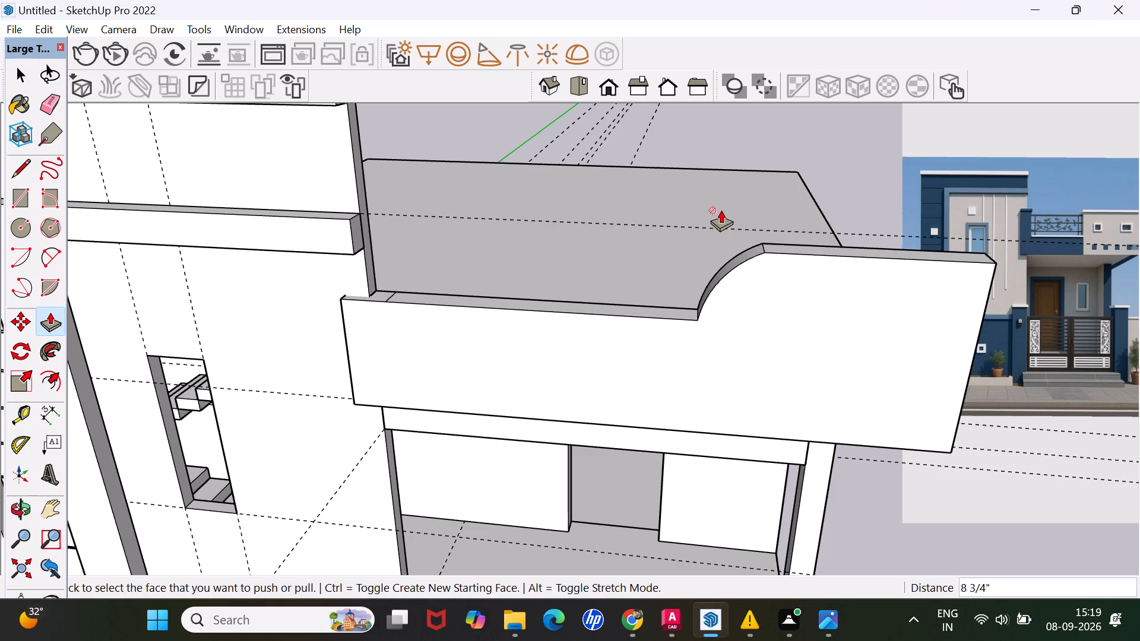
Examine the curved parapet from the front and its top face where it meets the tall wall.
{"action": "scroll", "coordinate": [769, 238], "scroll_direction": "down", "scroll_amount": 3}
{"action": "middle_click_drag", "start_coordinate": [735, 283], "coordinate": [756, 217]}
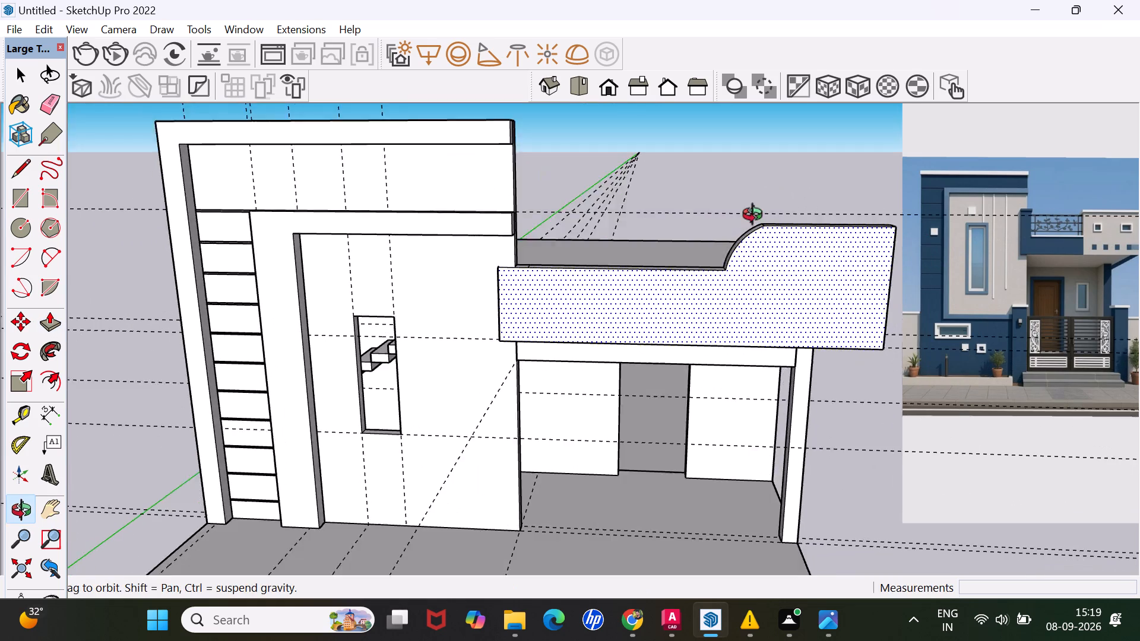
{"action": "middle_click_drag", "start_coordinate": [756, 217], "coordinate": [755, 201]}
{"action": "scroll", "coordinate": [762, 214], "scroll_direction": "up", "scroll_amount": 2}
{"action": "scroll", "coordinate": [730, 218], "scroll_direction": "down", "scroll_amount": 3}
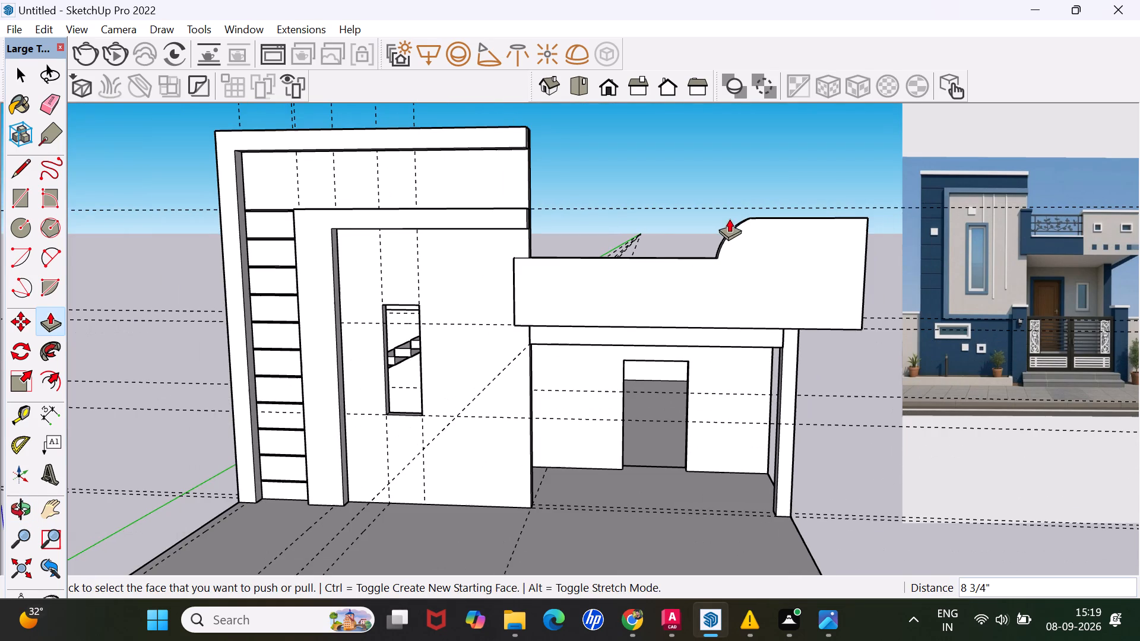
{"action": "middle_click_drag", "start_coordinate": [751, 229], "coordinate": [743, 242]}
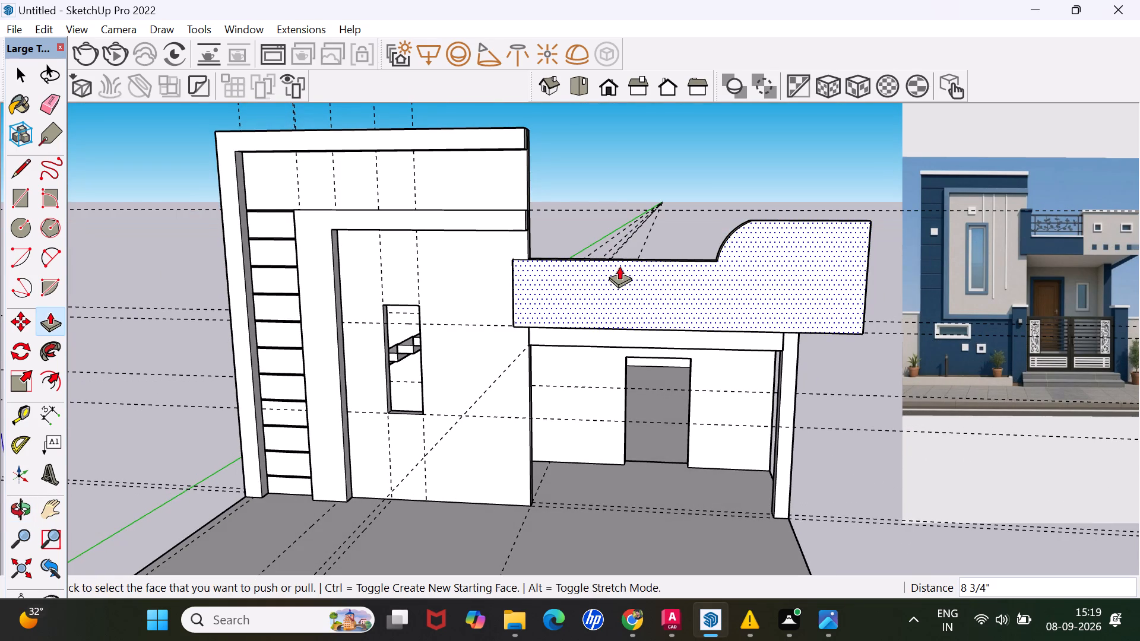
{"action": "scroll", "coordinate": [619, 265], "scroll_direction": "up", "scroll_amount": 1}
{"action": "middle_click_drag", "start_coordinate": [619, 258], "coordinate": [496, 319]}
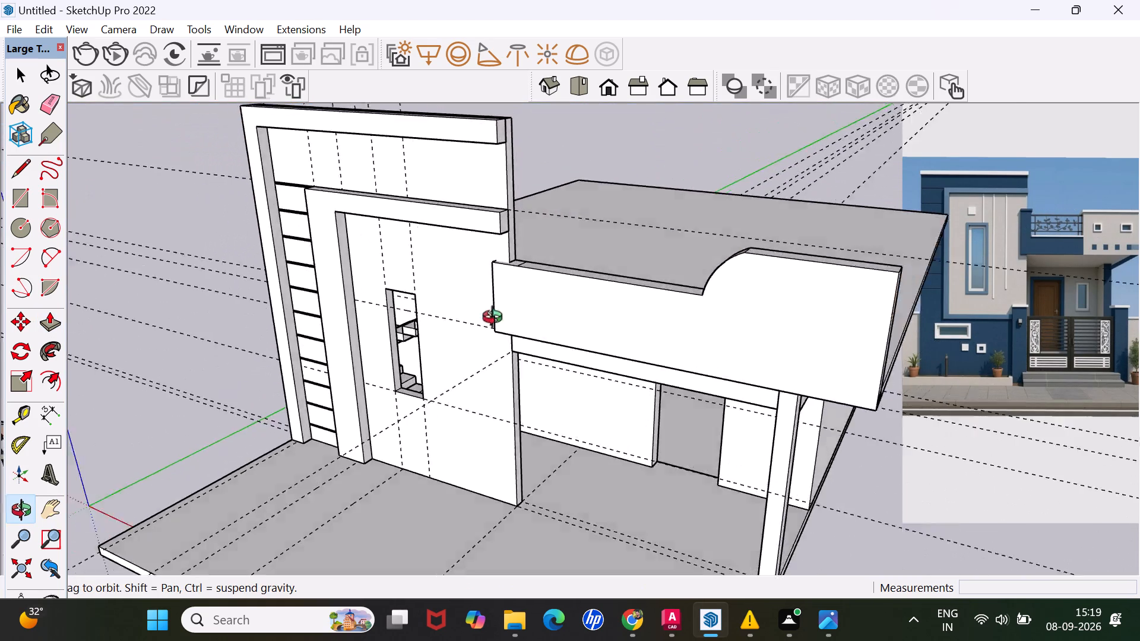
{"action": "middle_click_drag", "start_coordinate": [496, 319], "coordinate": [474, 328]}
{"action": "scroll", "coordinate": [527, 242], "scroll_direction": "up", "scroll_amount": 7}
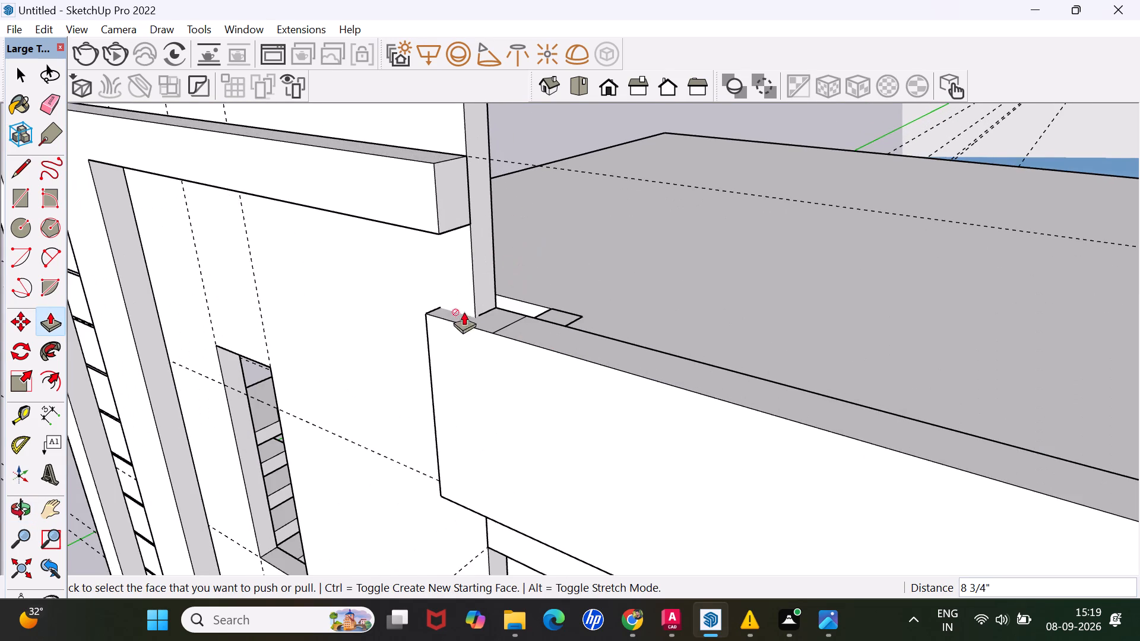
{"action": "scroll", "coordinate": [486, 317], "scroll_direction": "up", "scroll_amount": 2}
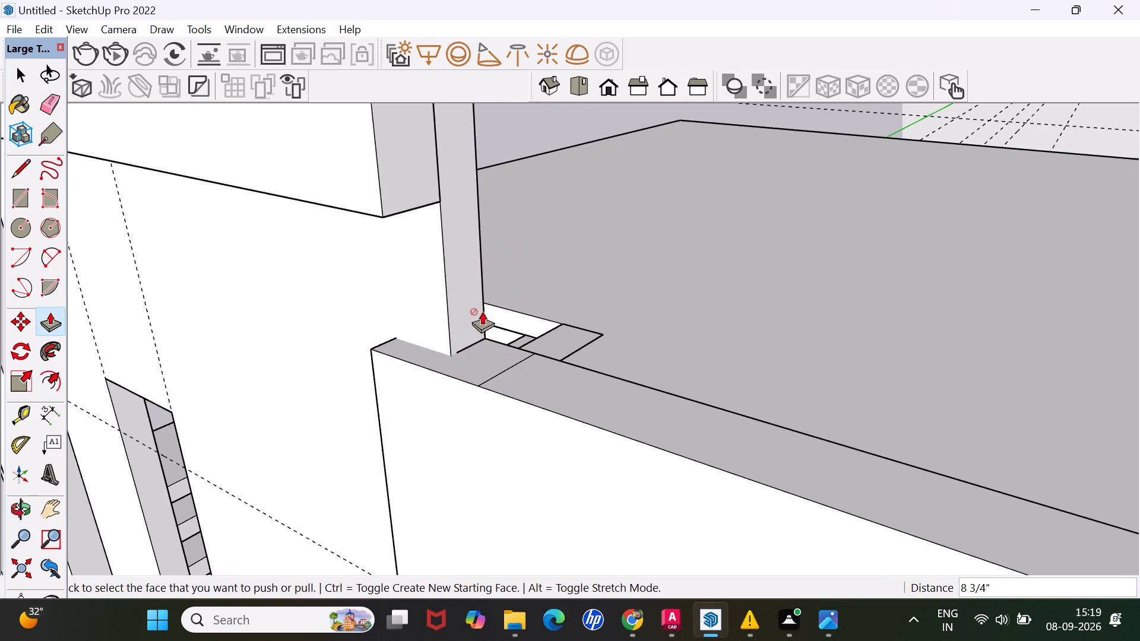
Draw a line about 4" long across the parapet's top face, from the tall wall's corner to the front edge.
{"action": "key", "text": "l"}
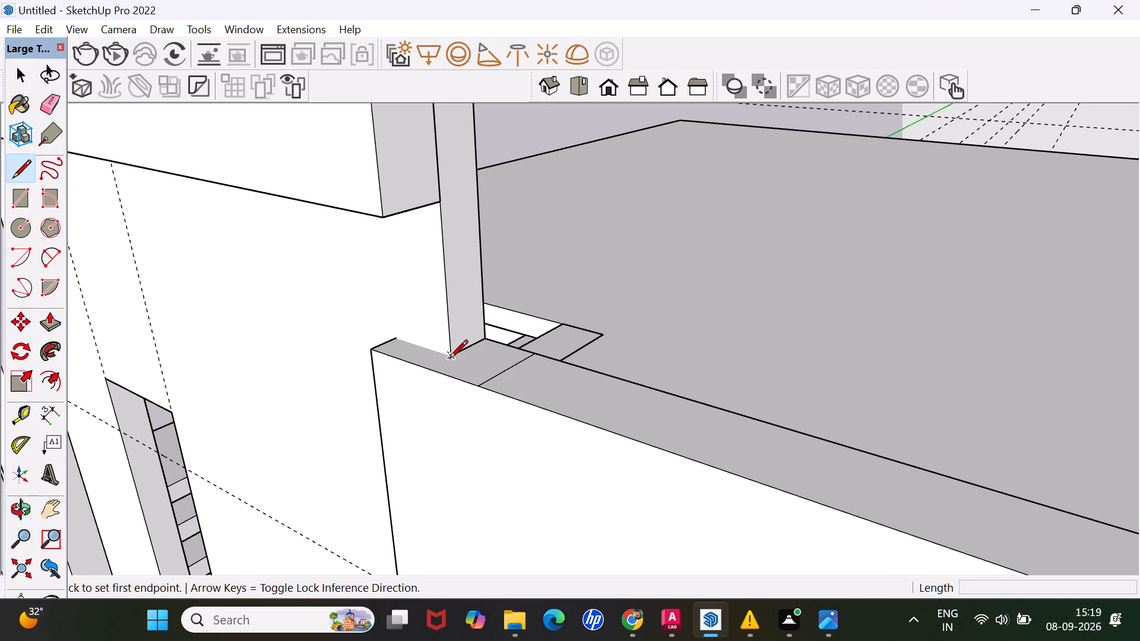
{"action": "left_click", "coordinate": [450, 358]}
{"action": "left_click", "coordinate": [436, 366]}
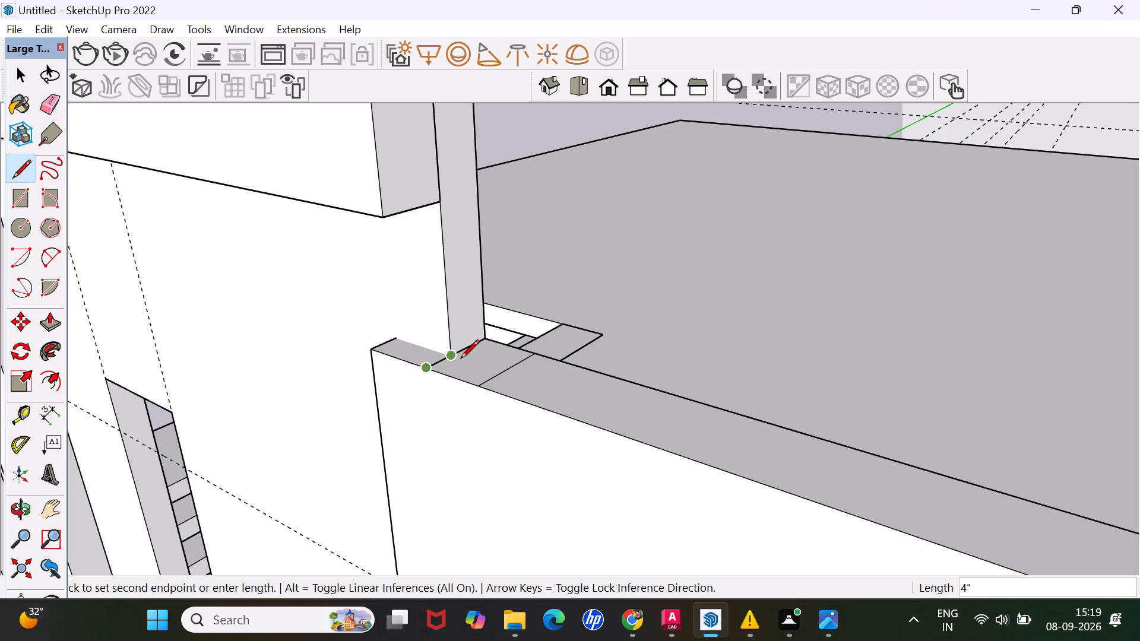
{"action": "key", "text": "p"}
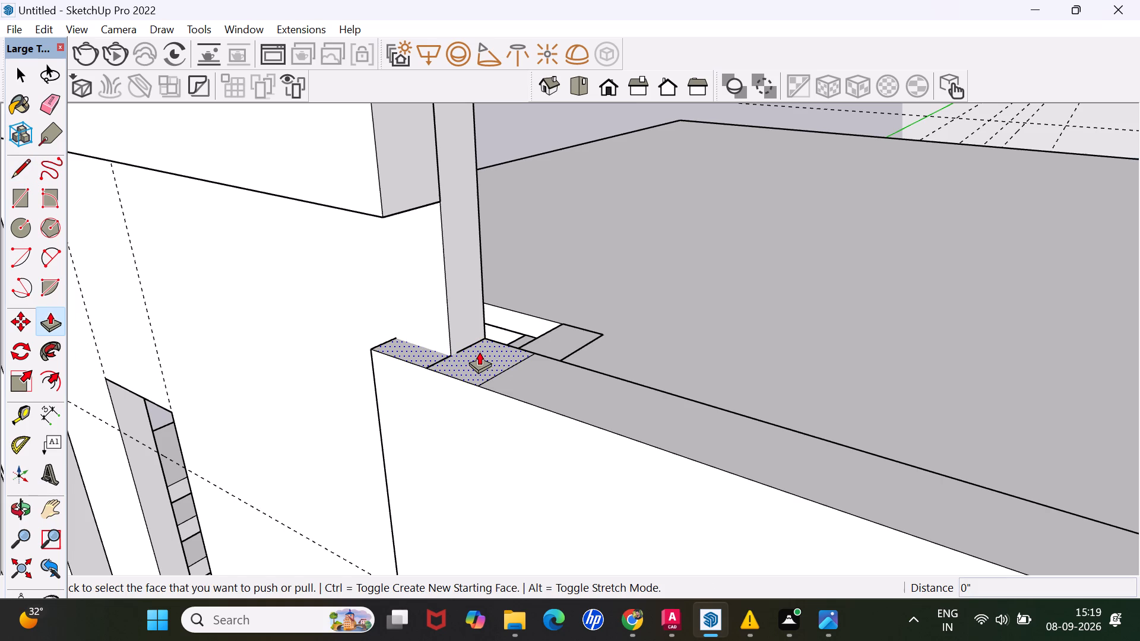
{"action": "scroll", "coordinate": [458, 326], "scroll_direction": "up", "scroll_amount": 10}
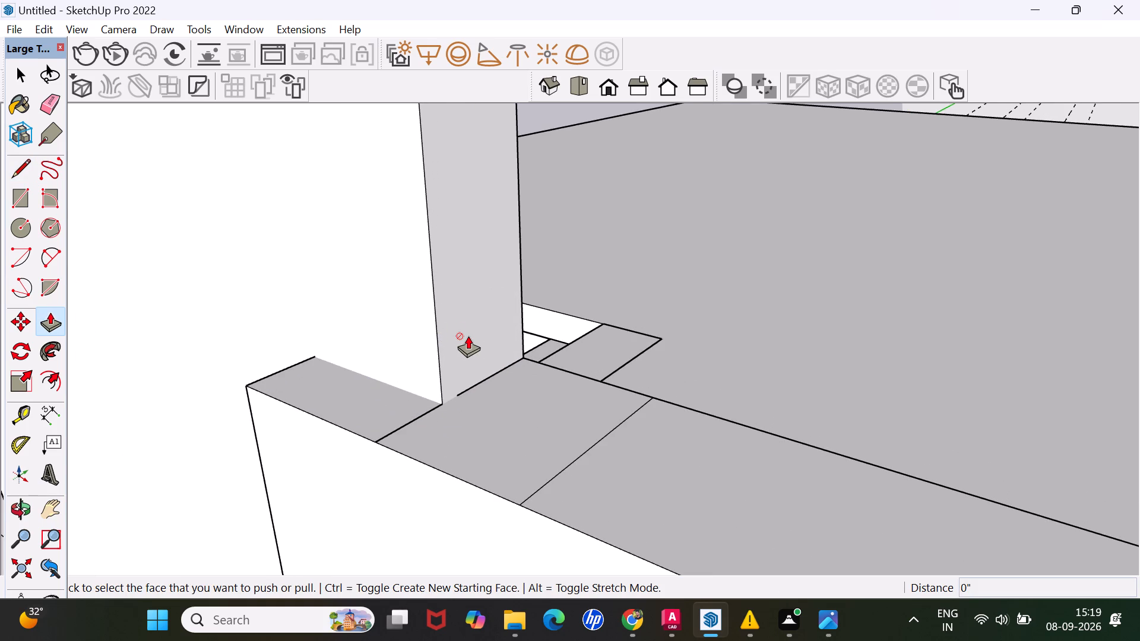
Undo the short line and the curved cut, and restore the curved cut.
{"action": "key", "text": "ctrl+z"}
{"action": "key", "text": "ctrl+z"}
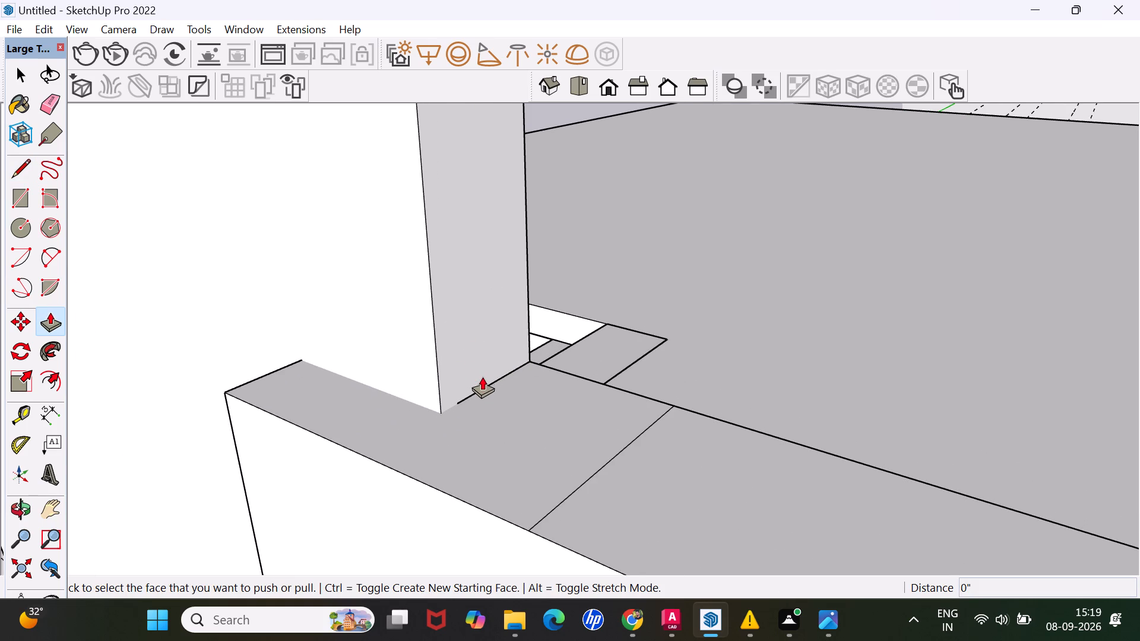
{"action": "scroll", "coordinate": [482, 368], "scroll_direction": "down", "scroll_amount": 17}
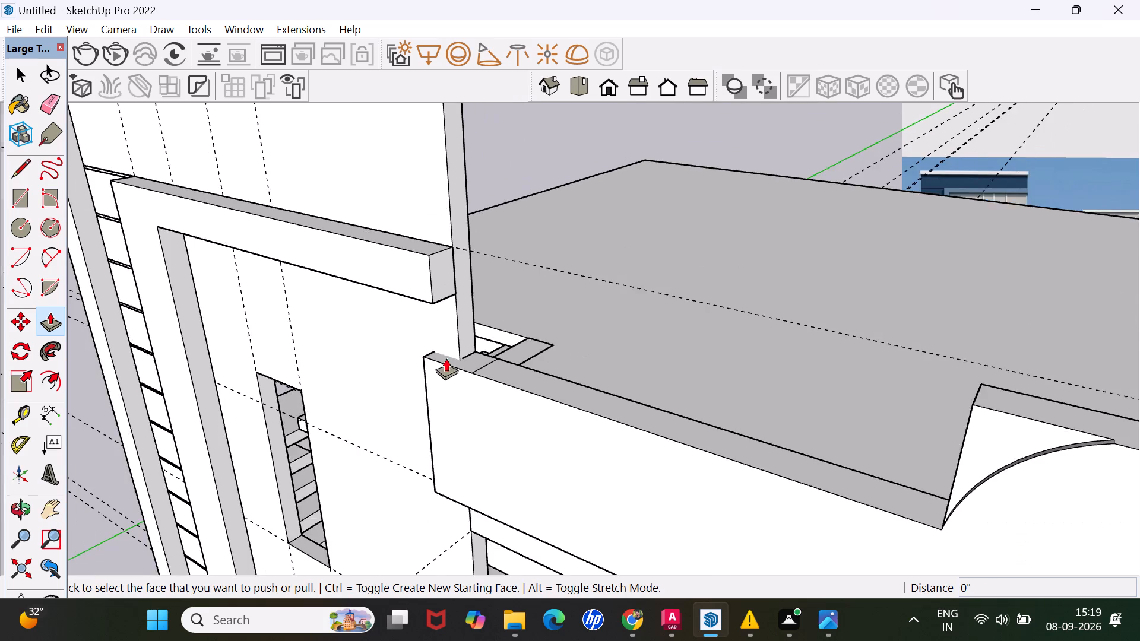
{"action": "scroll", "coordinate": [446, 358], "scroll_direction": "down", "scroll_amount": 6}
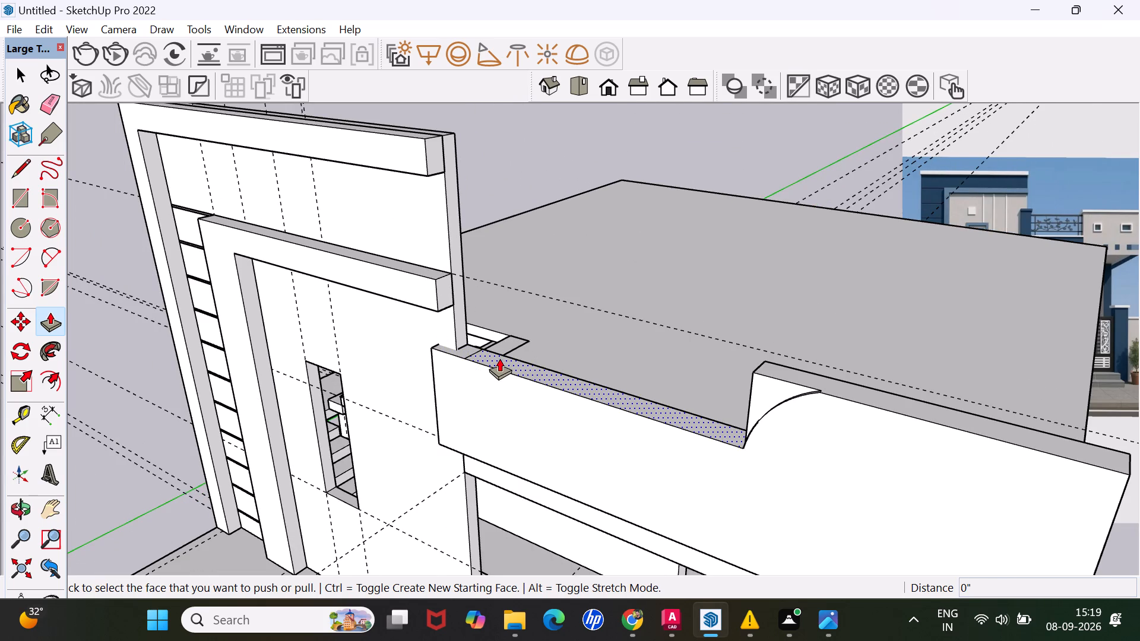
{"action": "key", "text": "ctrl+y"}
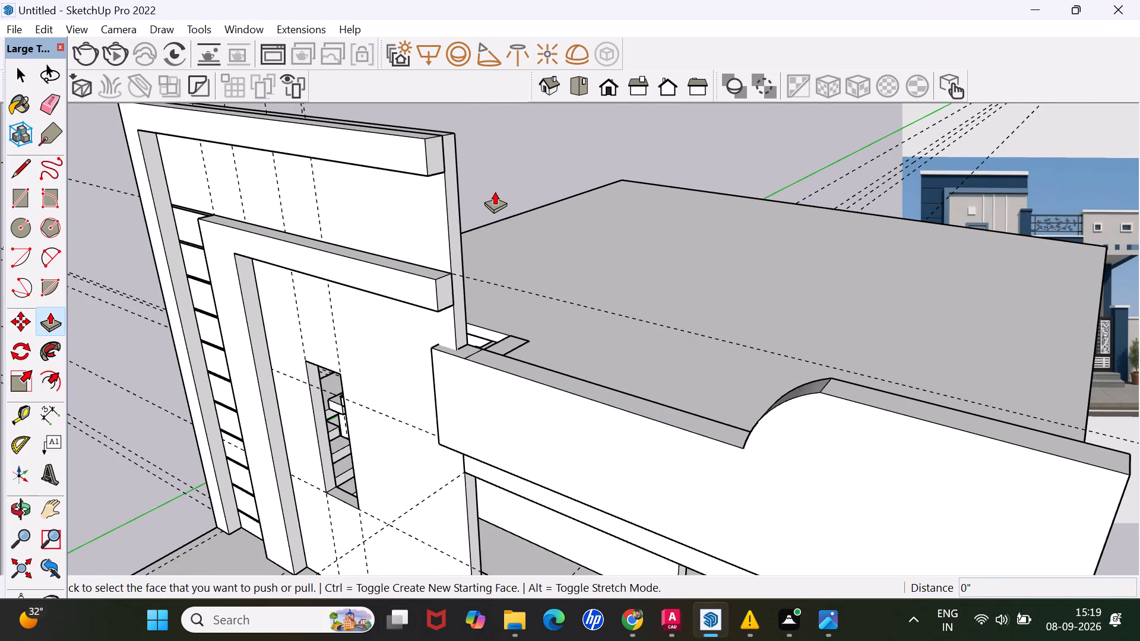
Draw a line about 5" long across the parapet's top face, extending the tall wall's base edge to the parapet's front edge.
{"action": "key", "text": "l"}
{"action": "scroll", "coordinate": [495, 179], "scroll_direction": "down", "scroll_amount": 1}
{"action": "scroll", "coordinate": [473, 304], "scroll_direction": "up", "scroll_amount": 5}
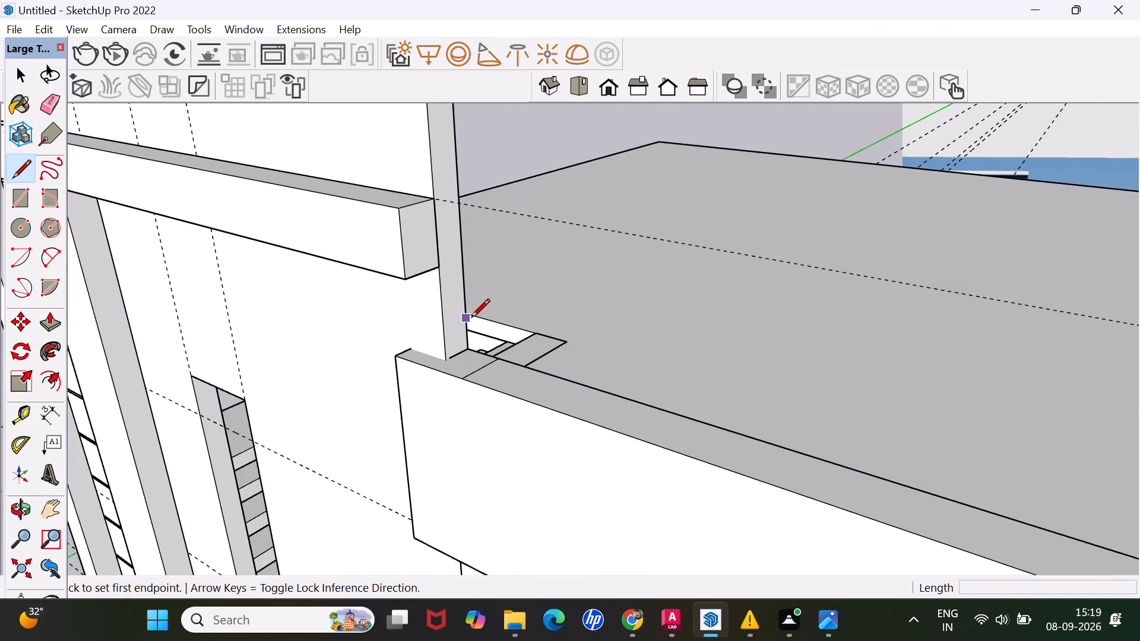
{"action": "scroll", "coordinate": [471, 319], "scroll_direction": "up", "scroll_amount": 9}
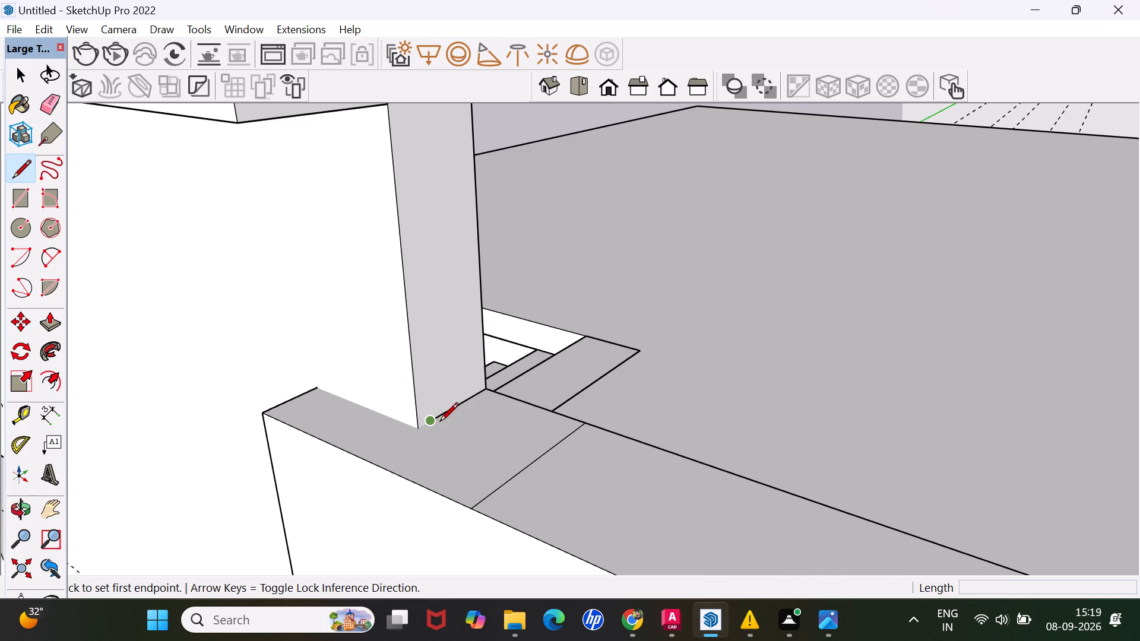
{"action": "left_click", "coordinate": [435, 420]}
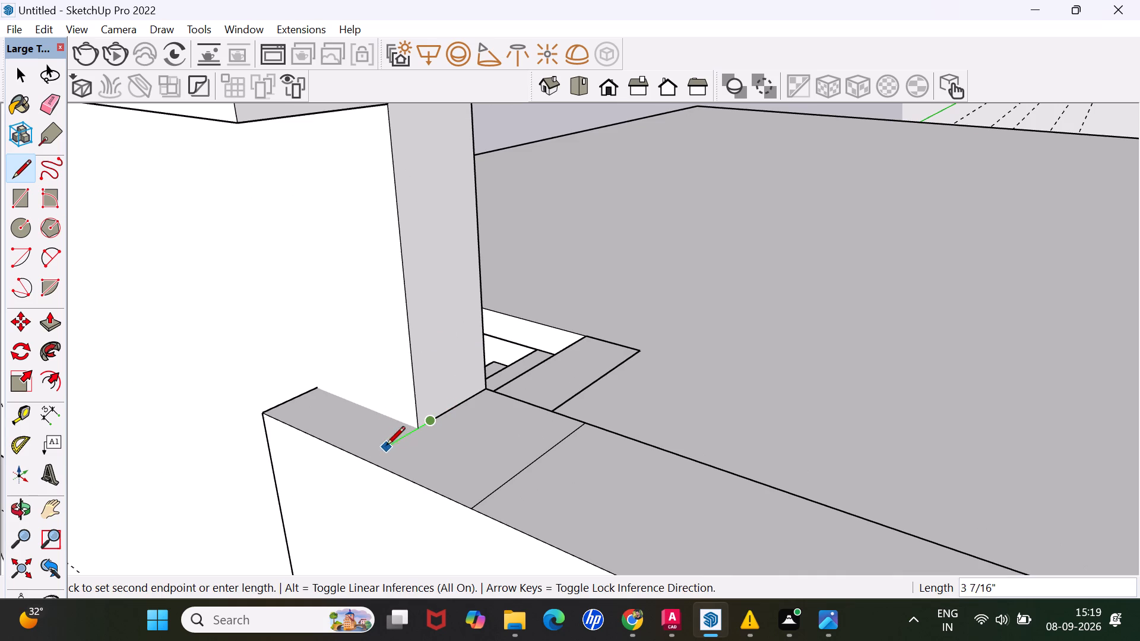
{"action": "left_click", "coordinate": [369, 456]}
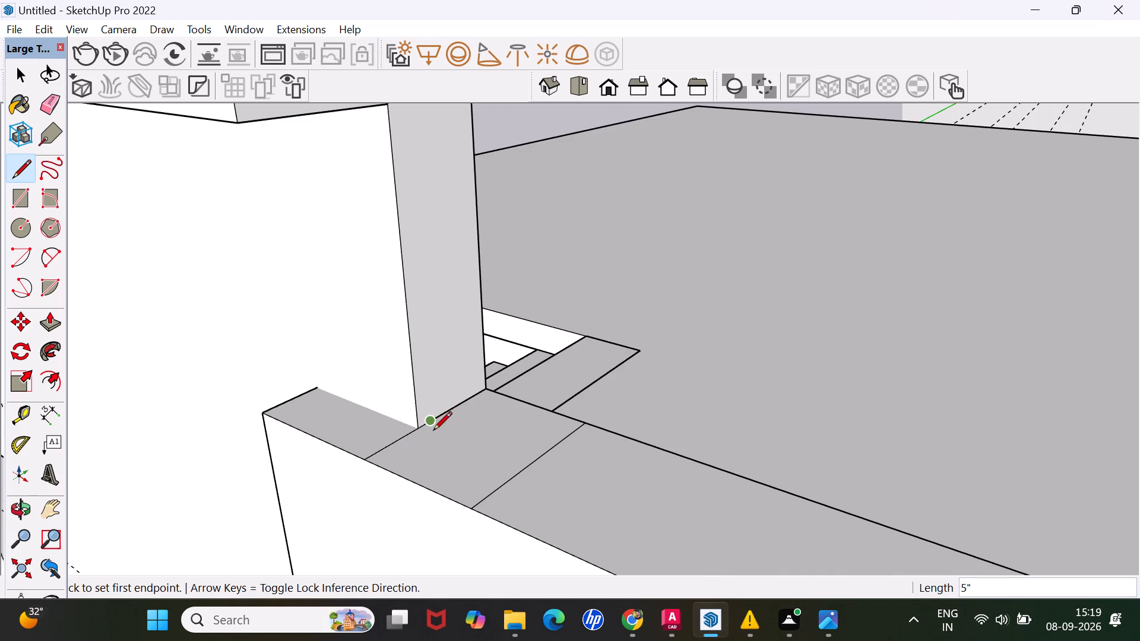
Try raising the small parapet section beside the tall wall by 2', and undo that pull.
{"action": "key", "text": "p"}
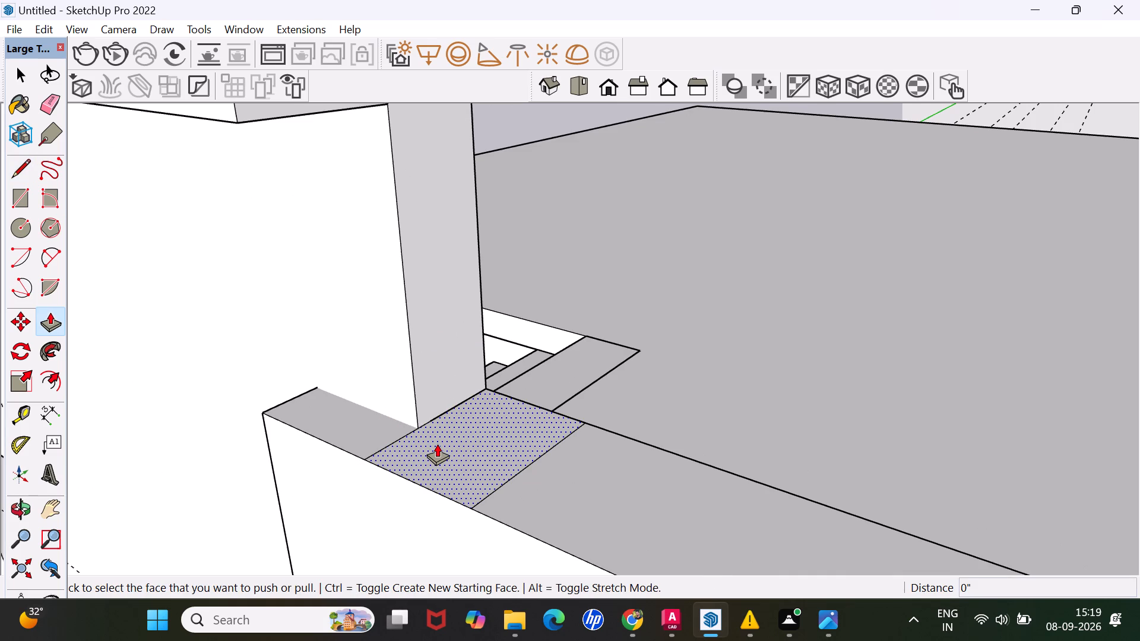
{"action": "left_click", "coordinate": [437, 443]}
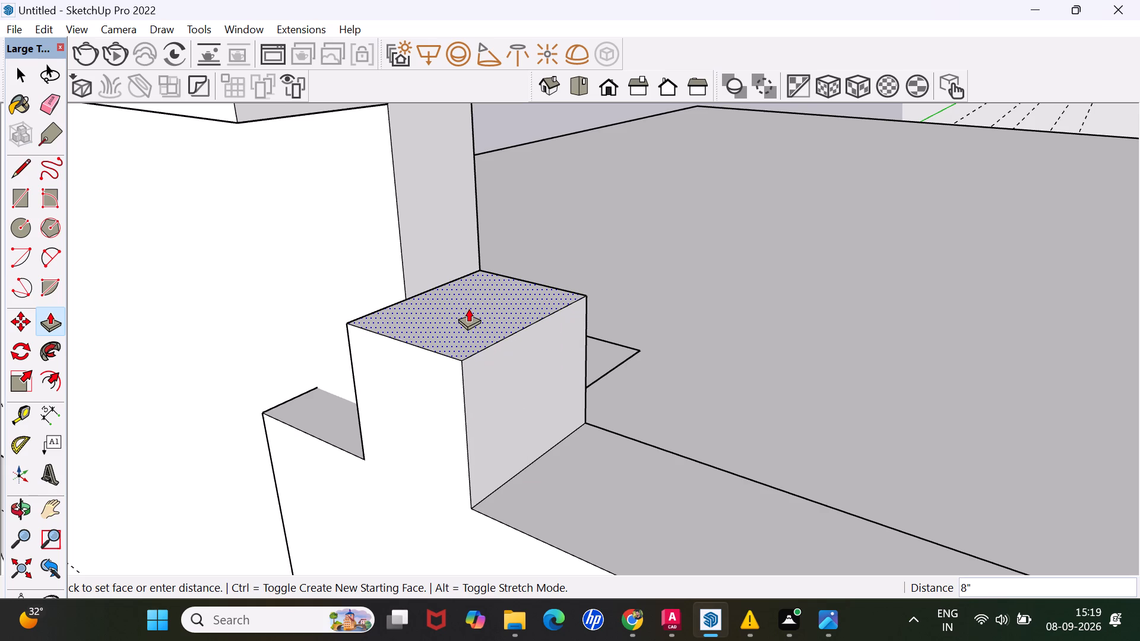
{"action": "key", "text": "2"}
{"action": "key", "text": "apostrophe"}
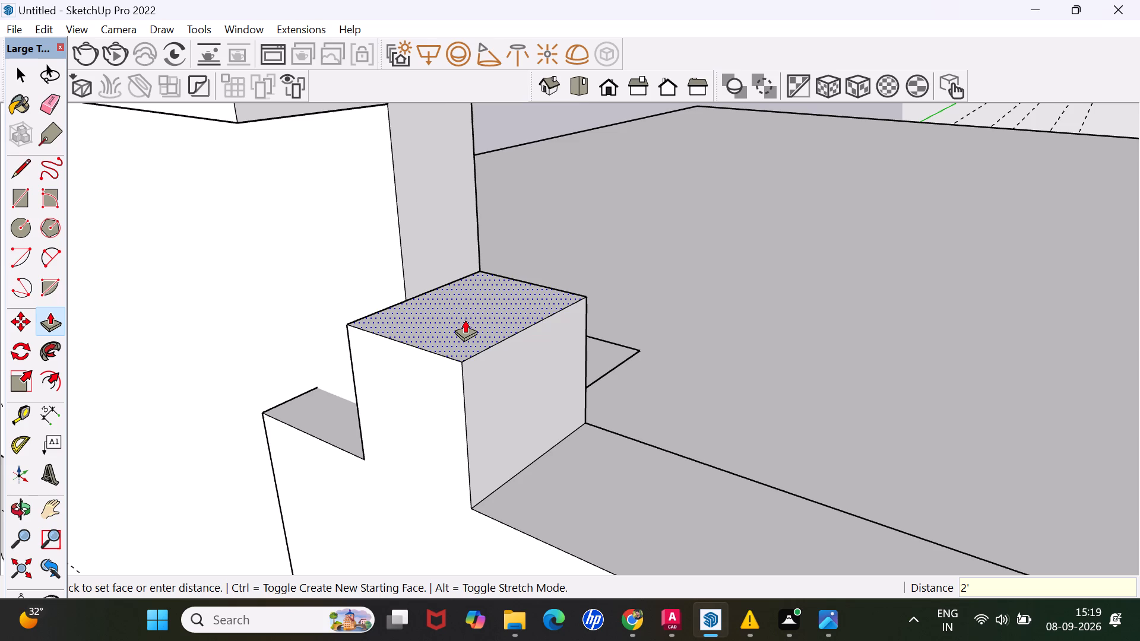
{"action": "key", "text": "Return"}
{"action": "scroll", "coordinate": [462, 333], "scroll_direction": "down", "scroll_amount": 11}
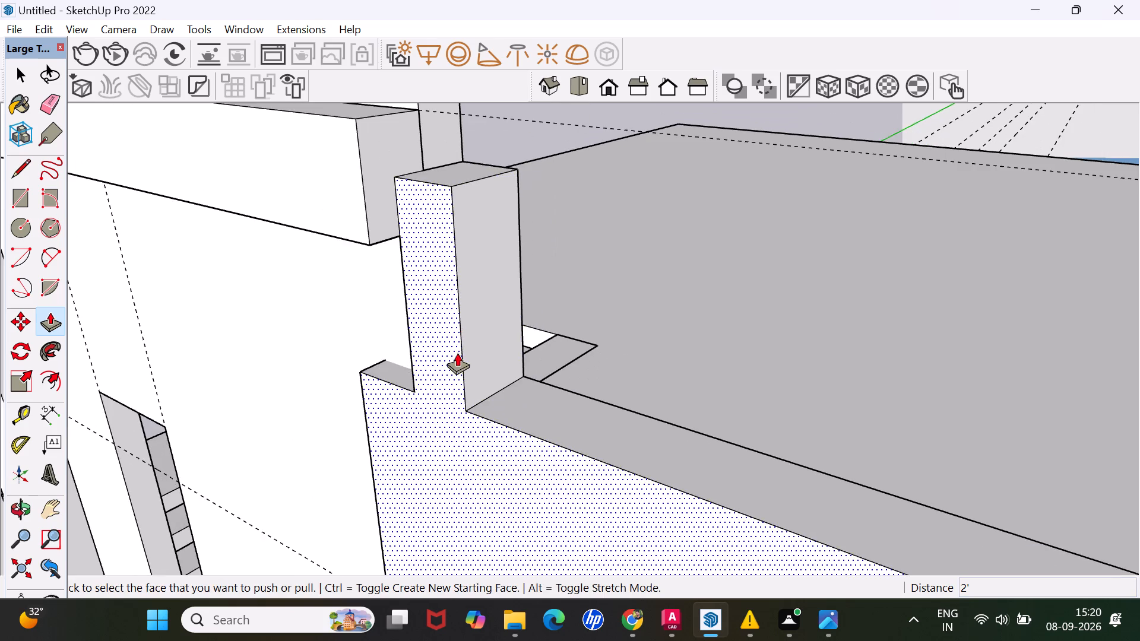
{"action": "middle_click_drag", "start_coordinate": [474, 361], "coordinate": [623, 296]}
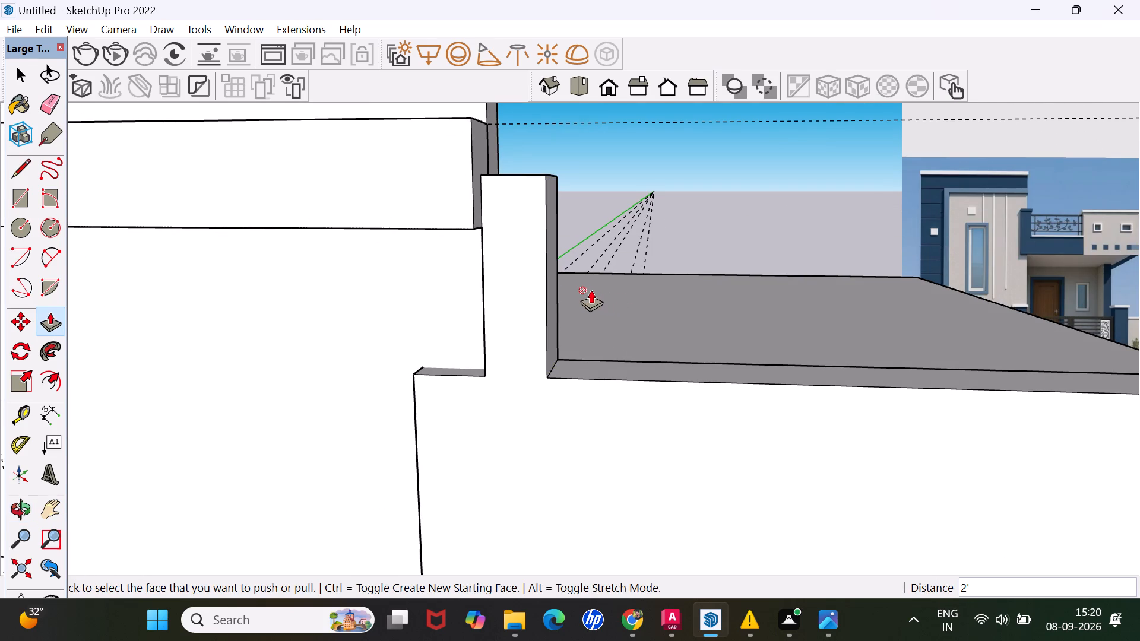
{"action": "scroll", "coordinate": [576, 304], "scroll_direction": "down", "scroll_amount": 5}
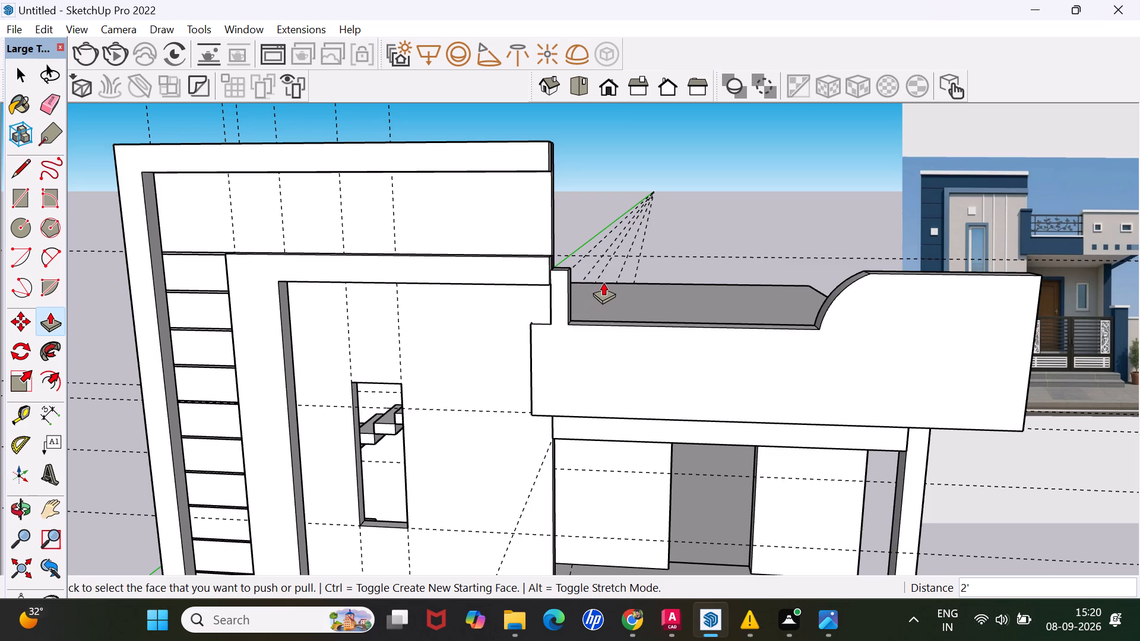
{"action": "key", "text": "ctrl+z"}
Push the long lower section of the parapet's top face, between the small end section and the curve, down by 2'.
{"action": "scroll", "coordinate": [620, 282], "scroll_direction": "down", "scroll_amount": 1}
{"action": "middle_click_drag", "start_coordinate": [653, 308], "coordinate": [661, 304]}
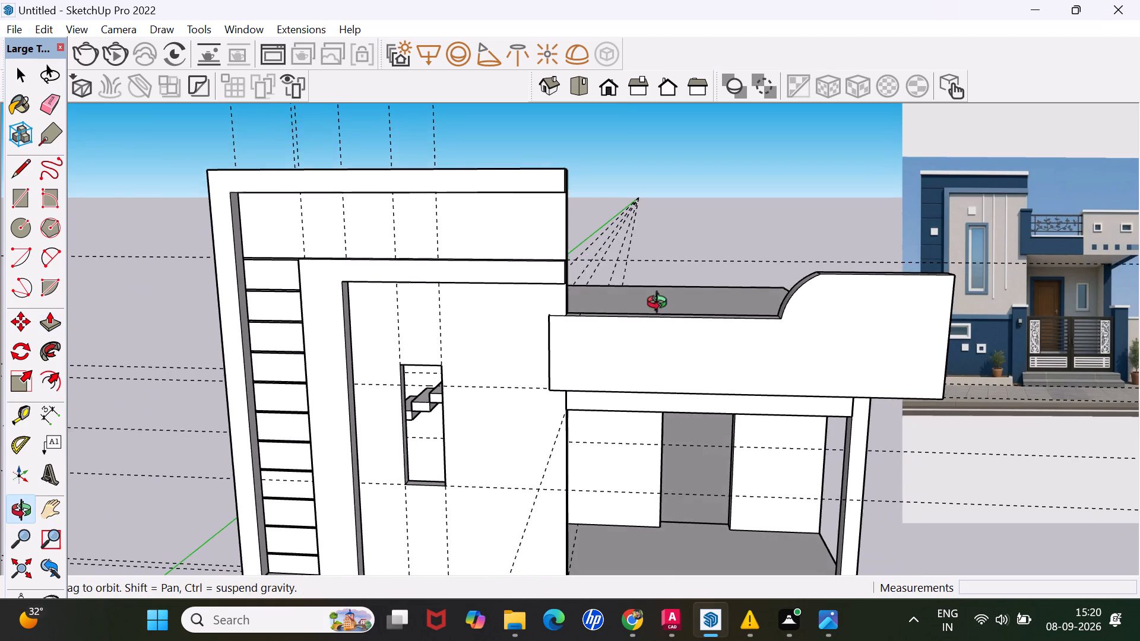
{"action": "middle_click_drag", "start_coordinate": [661, 304], "coordinate": [610, 295]}
{"action": "scroll", "coordinate": [628, 293], "scroll_direction": "down", "scroll_amount": 1}
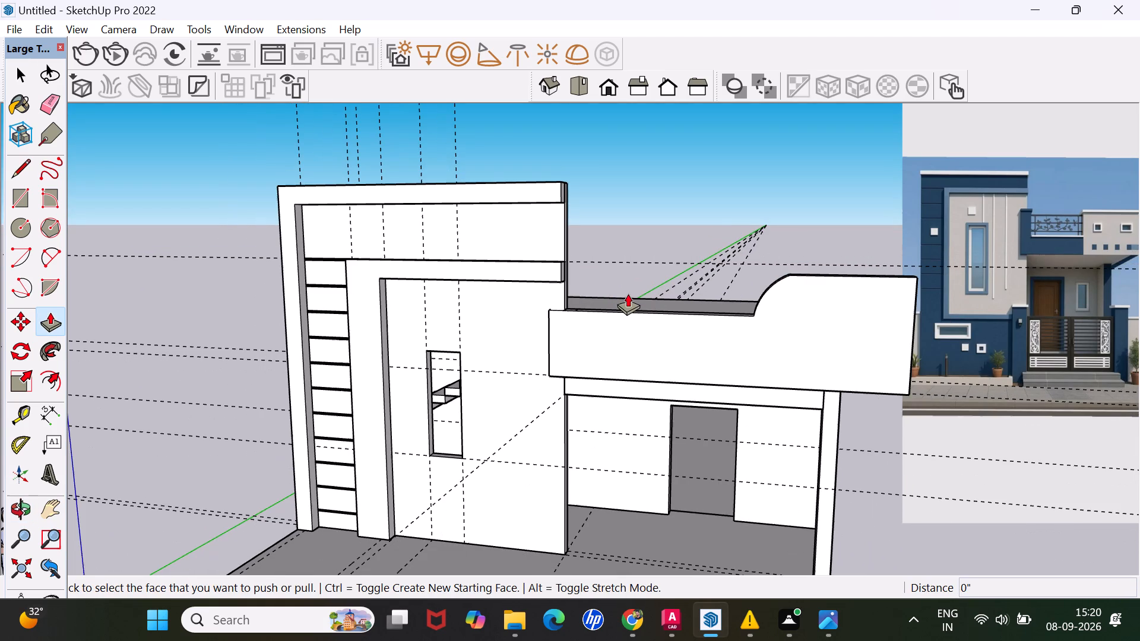
{"action": "scroll", "coordinate": [666, 305], "scroll_direction": "up", "scroll_amount": 3}
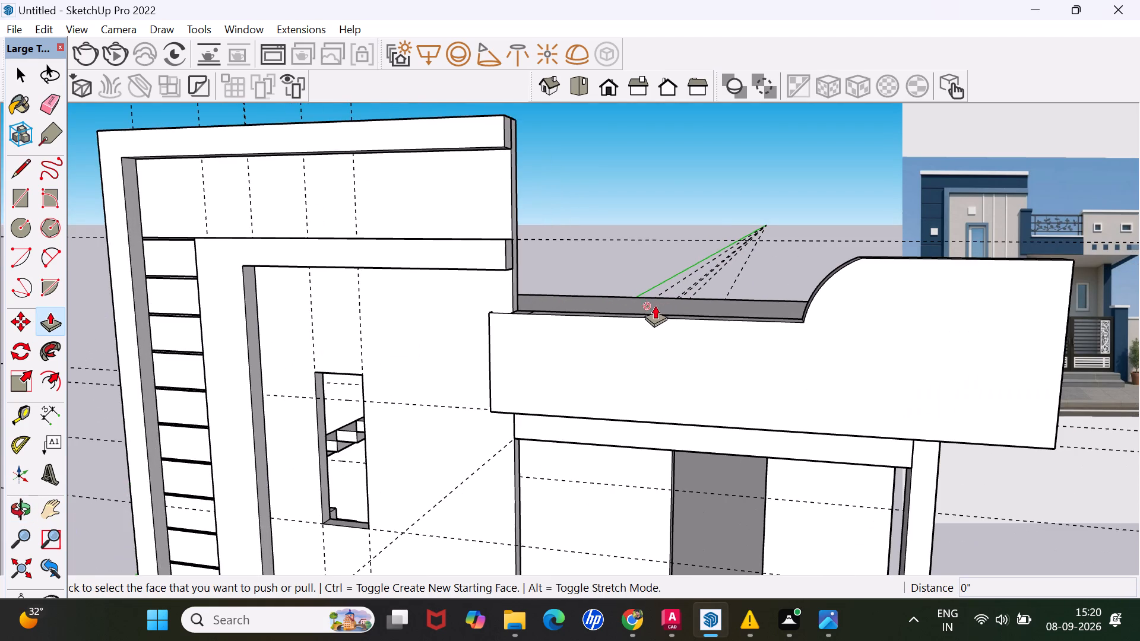
{"action": "middle_click_drag", "start_coordinate": [664, 314], "coordinate": [634, 353]}
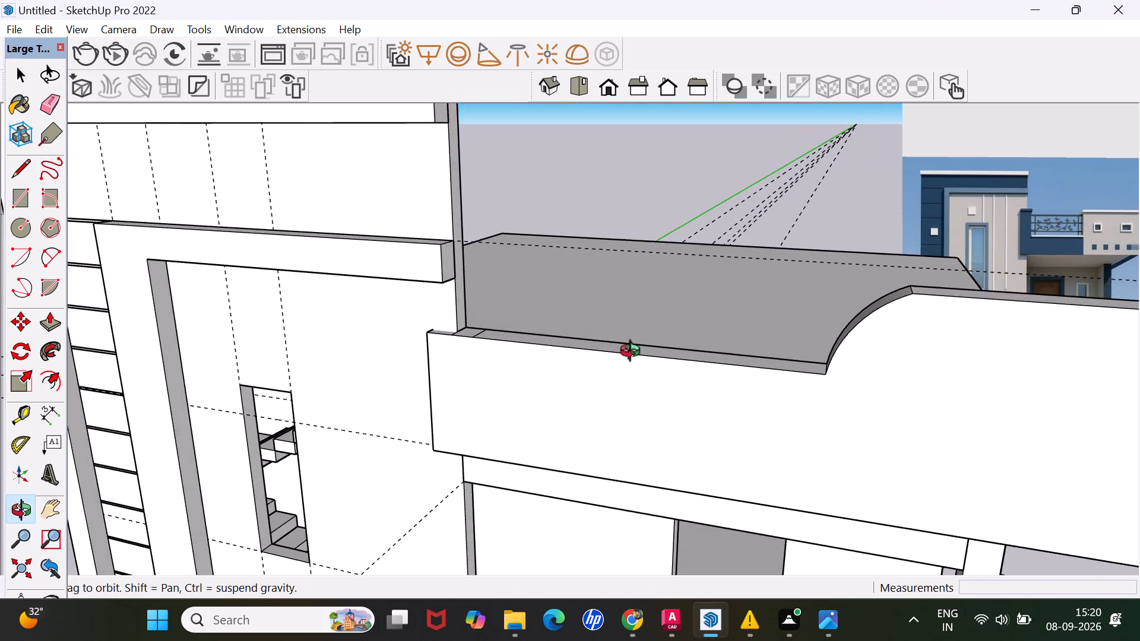
{"action": "middle_click_drag", "start_coordinate": [634, 353], "coordinate": [631, 364]}
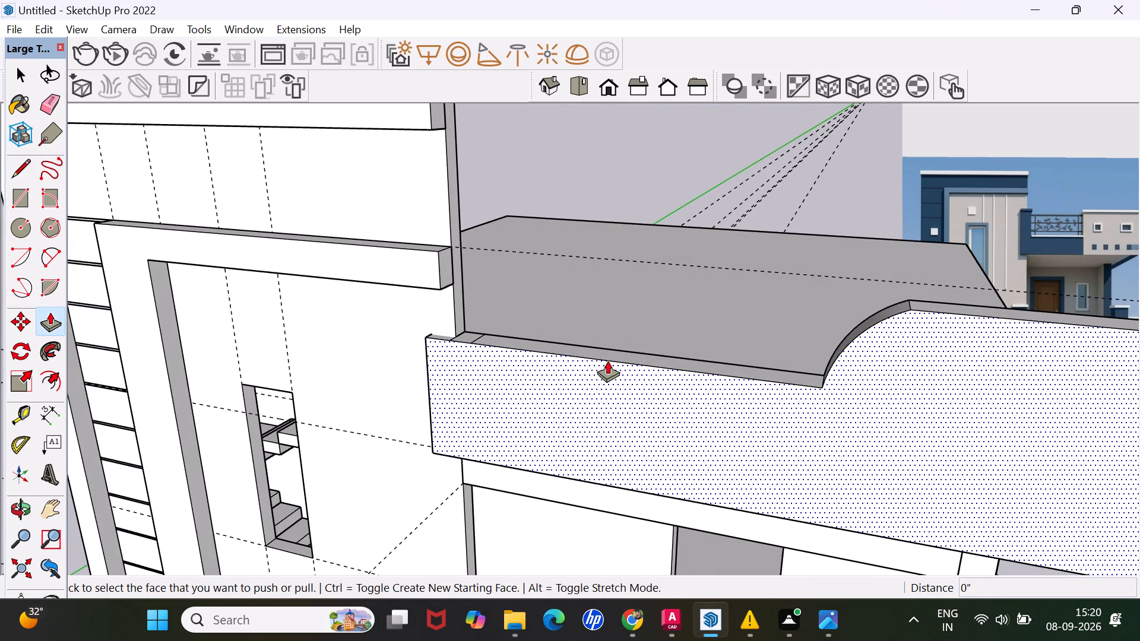
{"action": "scroll", "coordinate": [609, 342], "scroll_direction": "up", "scroll_amount": 2}
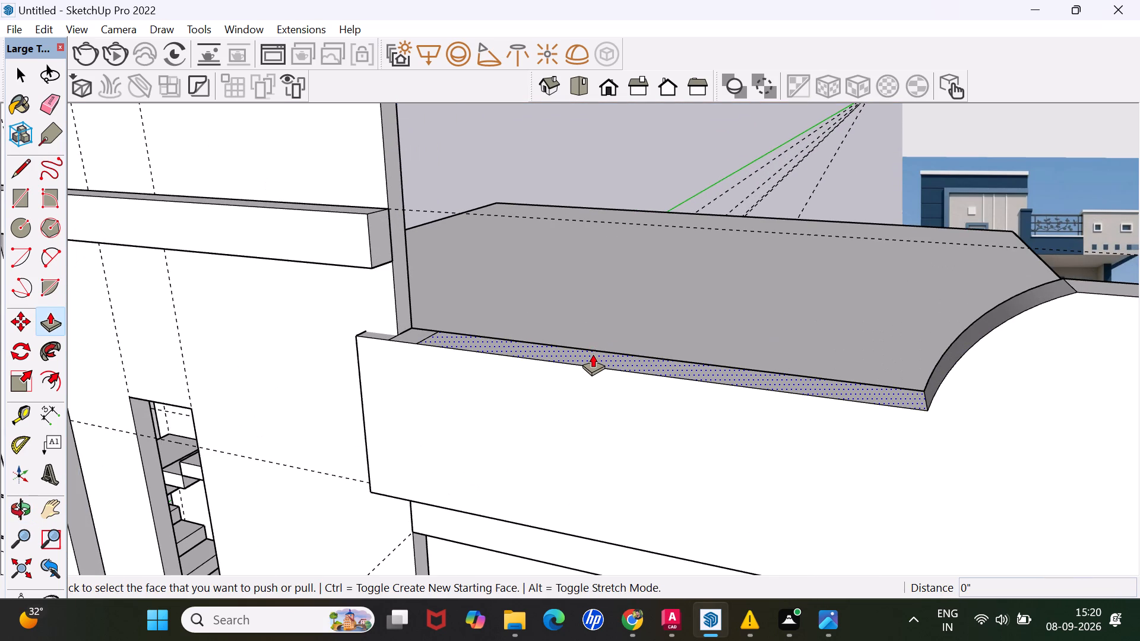
{"action": "left_click", "coordinate": [593, 354]}
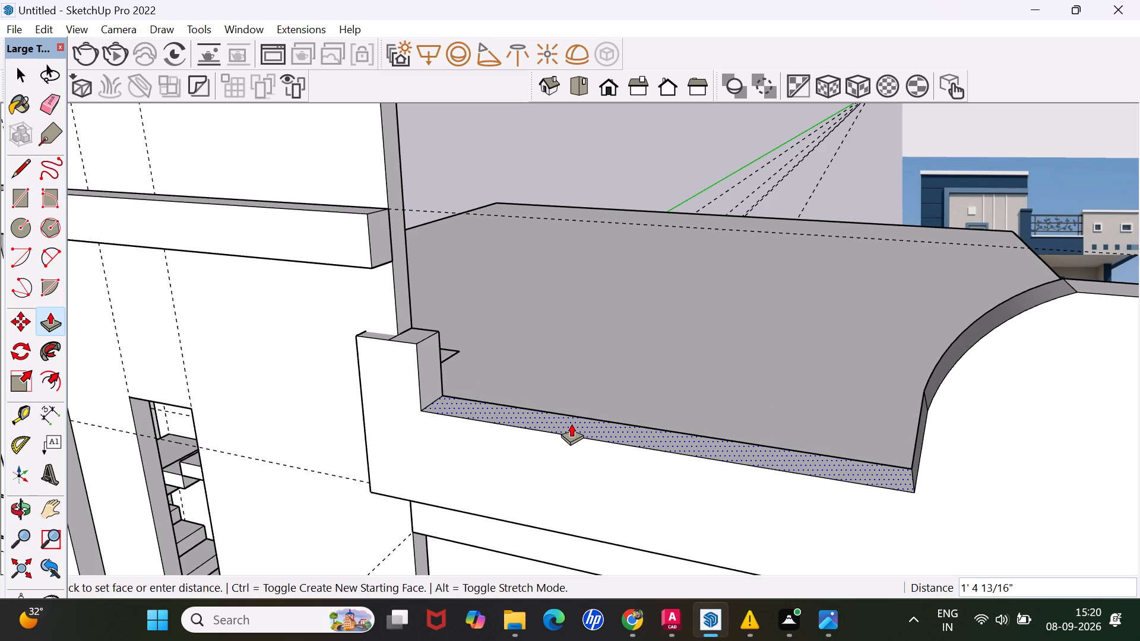
{"action": "key", "text": "2"}
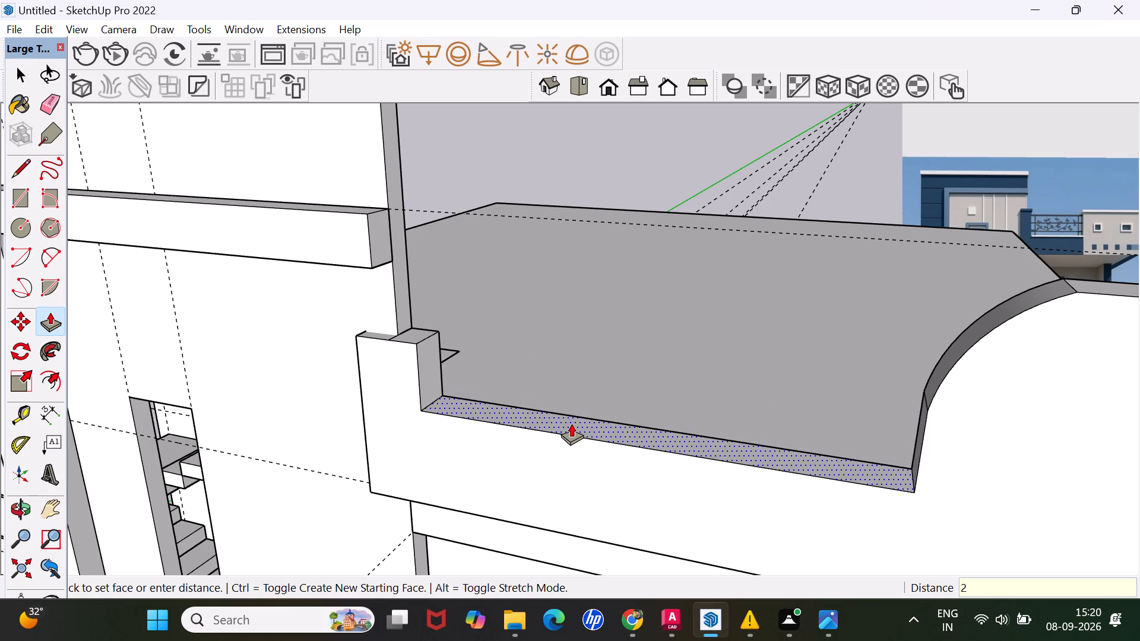
{"action": "key", "text": "apostrophe"}
{"action": "key", "text": "Return"}
Examine the stepped and curved porch parapet from the front and side against the reference image.
{"action": "scroll", "coordinate": [578, 399], "scroll_direction": "down", "scroll_amount": 4}
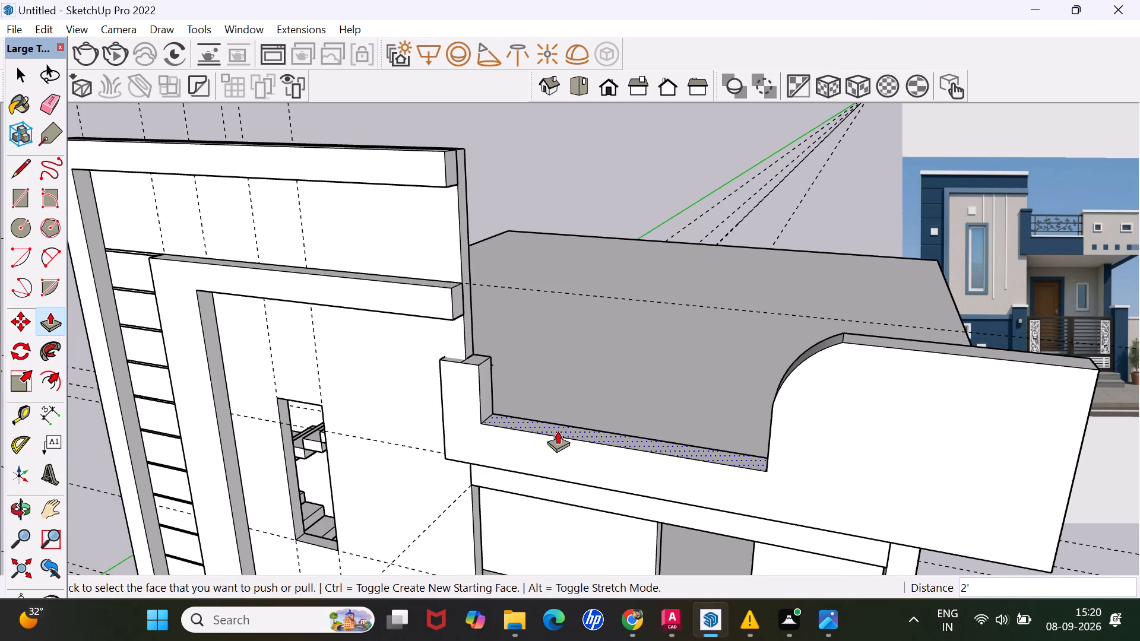
{"action": "middle_click_drag", "start_coordinate": [558, 430], "coordinate": [643, 329]}
{"action": "scroll", "coordinate": [633, 342], "scroll_direction": "down", "scroll_amount": 1}
{"action": "scroll", "coordinate": [590, 379], "scroll_direction": "down", "scroll_amount": 7}
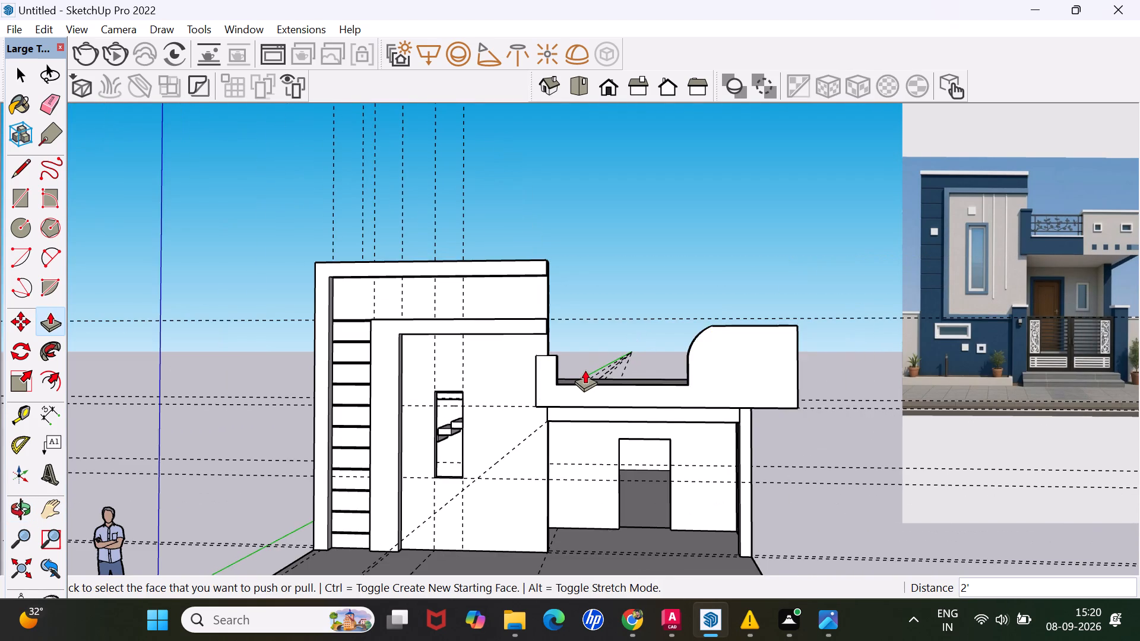
{"action": "scroll", "coordinate": [585, 370], "scroll_direction": "down", "scroll_amount": 1}
{"action": "middle_click_drag", "start_coordinate": [603, 363], "coordinate": [495, 407]}
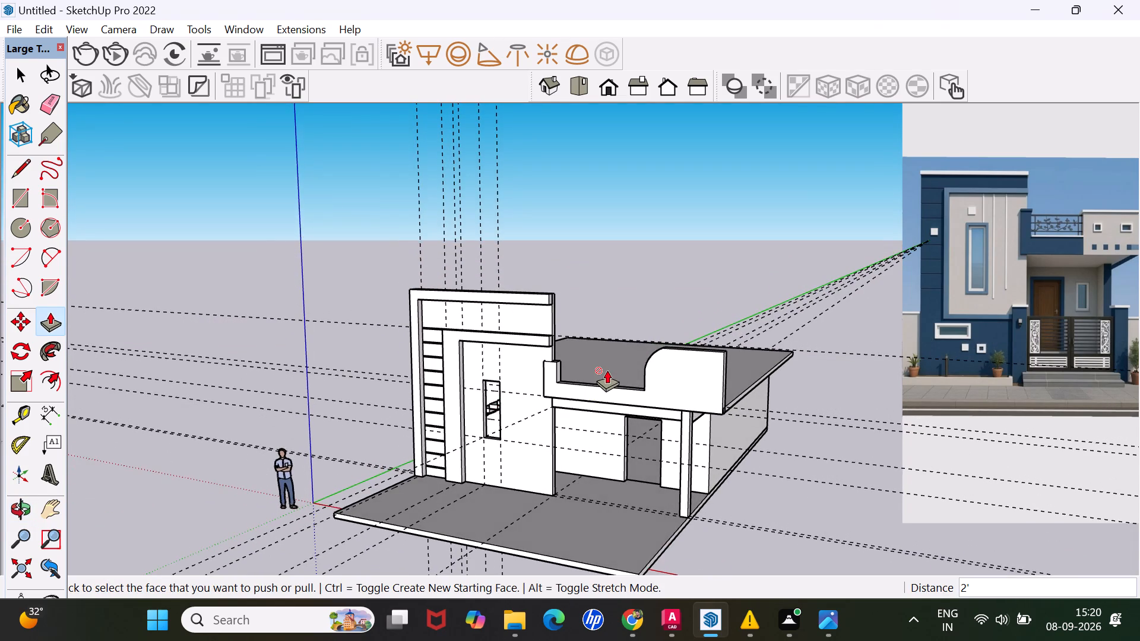
{"action": "scroll", "coordinate": [607, 369], "scroll_direction": "up", "scroll_amount": 3}
{"action": "middle_click_drag", "start_coordinate": [618, 373], "coordinate": [496, 384]}
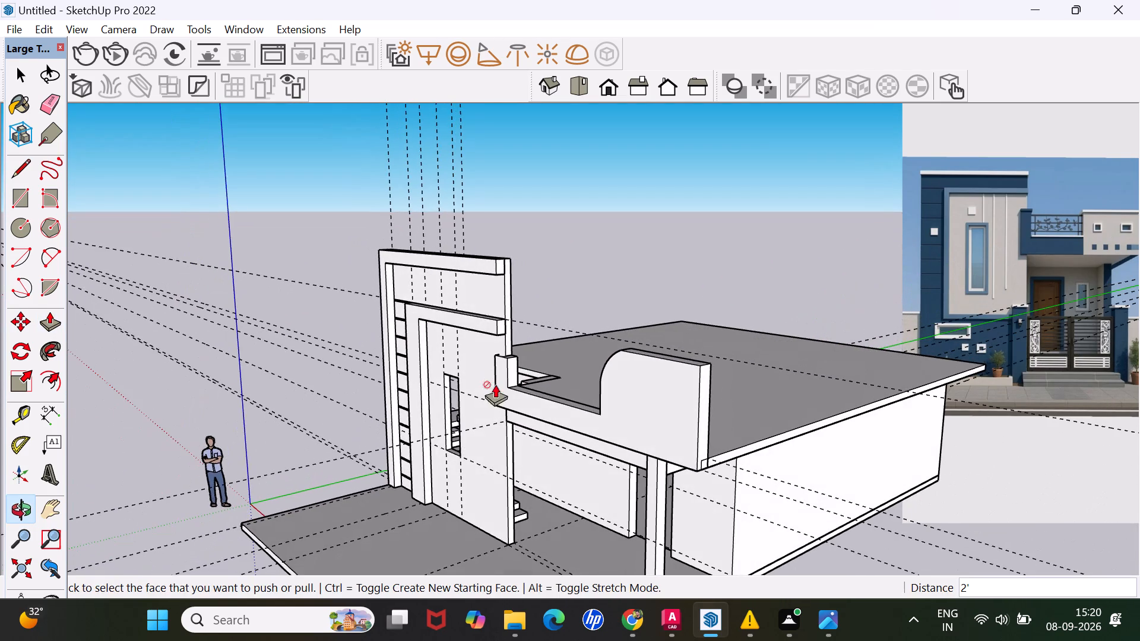
{"action": "scroll", "coordinate": [545, 387], "scroll_direction": "up", "scroll_amount": 3}
{"action": "middle_click_drag", "start_coordinate": [560, 369], "coordinate": [494, 367]}
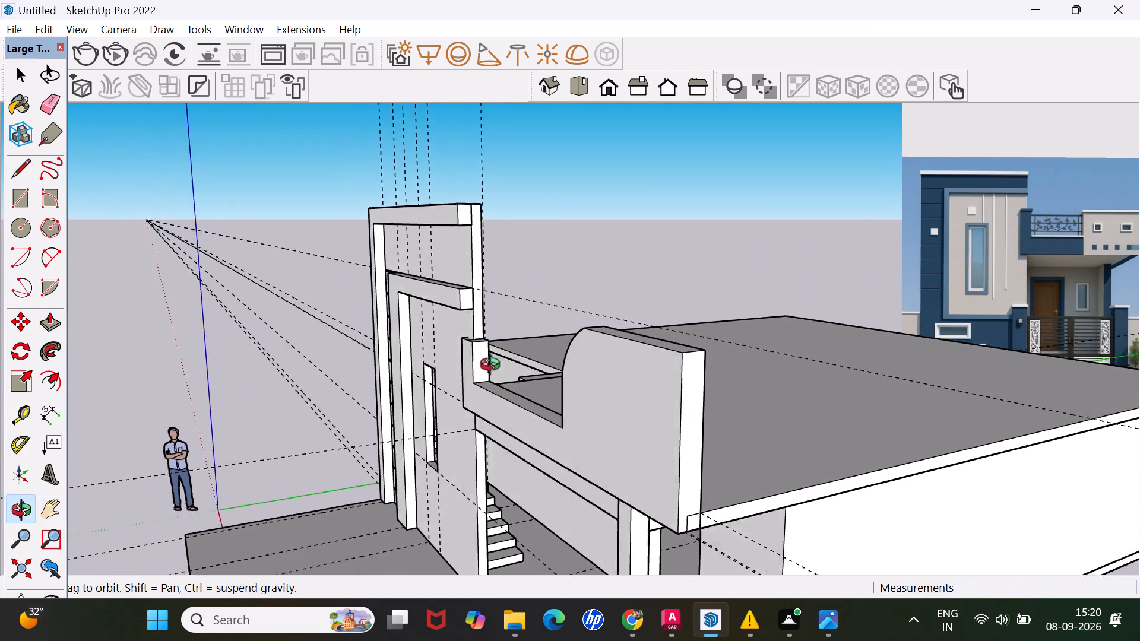
{"action": "middle_click_drag", "start_coordinate": [494, 367], "coordinate": [681, 368]}
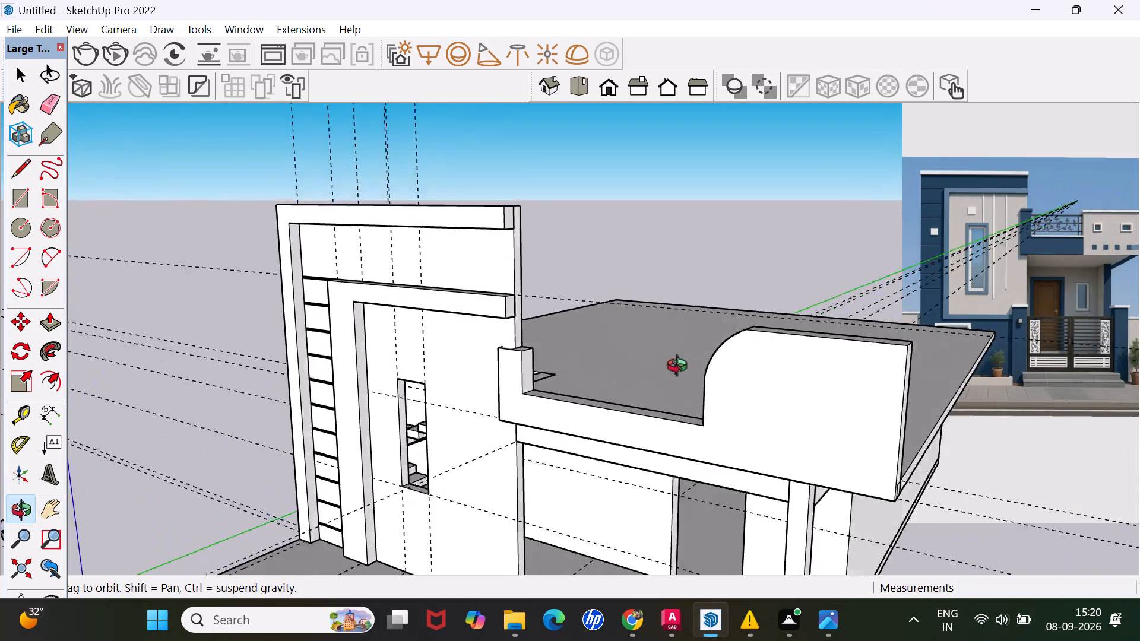
{"action": "middle_click_drag", "start_coordinate": [681, 368], "coordinate": [734, 352]}
{"action": "scroll", "coordinate": [843, 316], "scroll_direction": "down", "scroll_amount": 2}
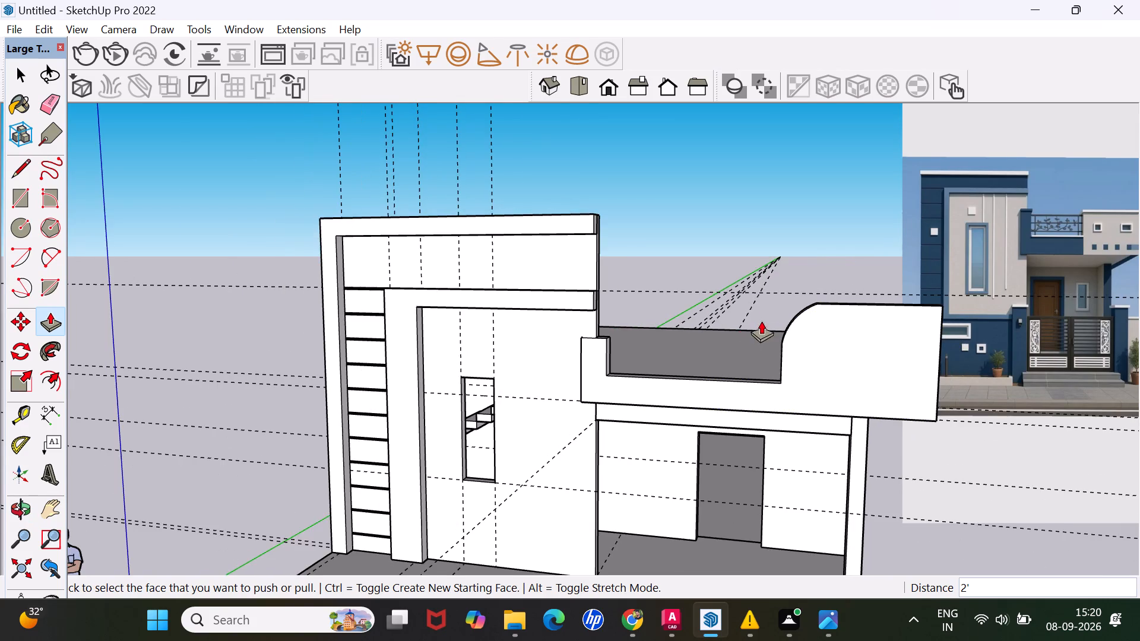
{"action": "scroll", "coordinate": [761, 321], "scroll_direction": "down", "scroll_amount": 2}
{"action": "scroll", "coordinate": [825, 300], "scroll_direction": "down", "scroll_amount": 3}
{"action": "scroll", "coordinate": [850, 279], "scroll_direction": "up", "scroll_amount": 3}
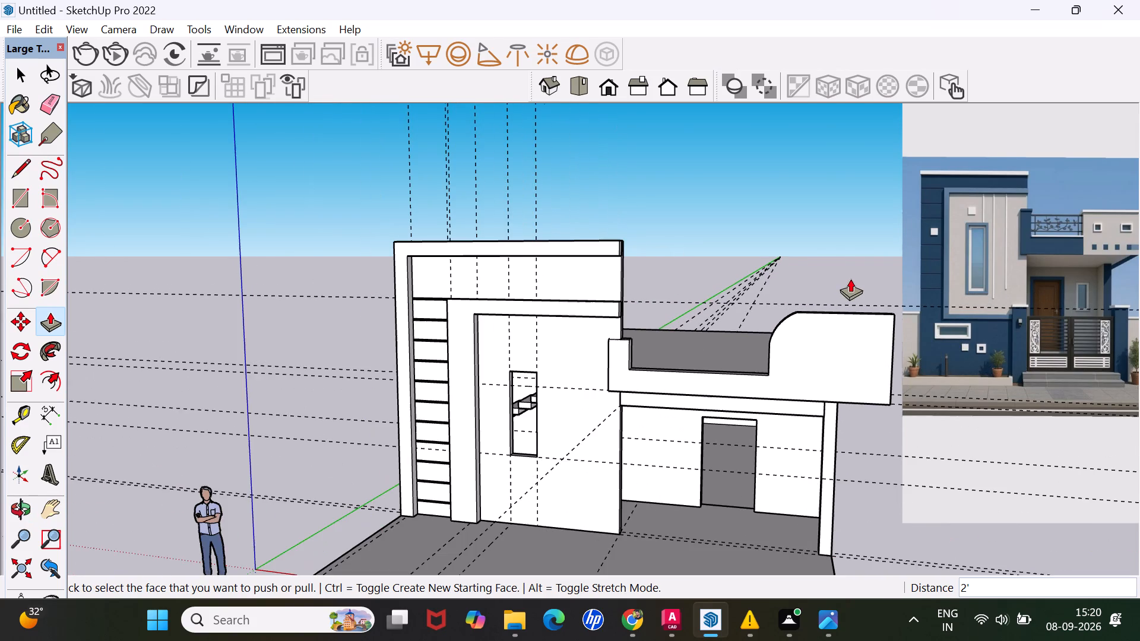
Place a guide across the top of the parapet's raised section, parallel to and 2' from its outer end edge.
{"action": "scroll", "coordinate": [826, 285], "scroll_direction": "down", "scroll_amount": 4}
{"action": "scroll", "coordinate": [852, 289], "scroll_direction": "up", "scroll_amount": 4}
{"action": "middle_click_drag", "start_coordinate": [803, 303], "coordinate": [643, 345]}
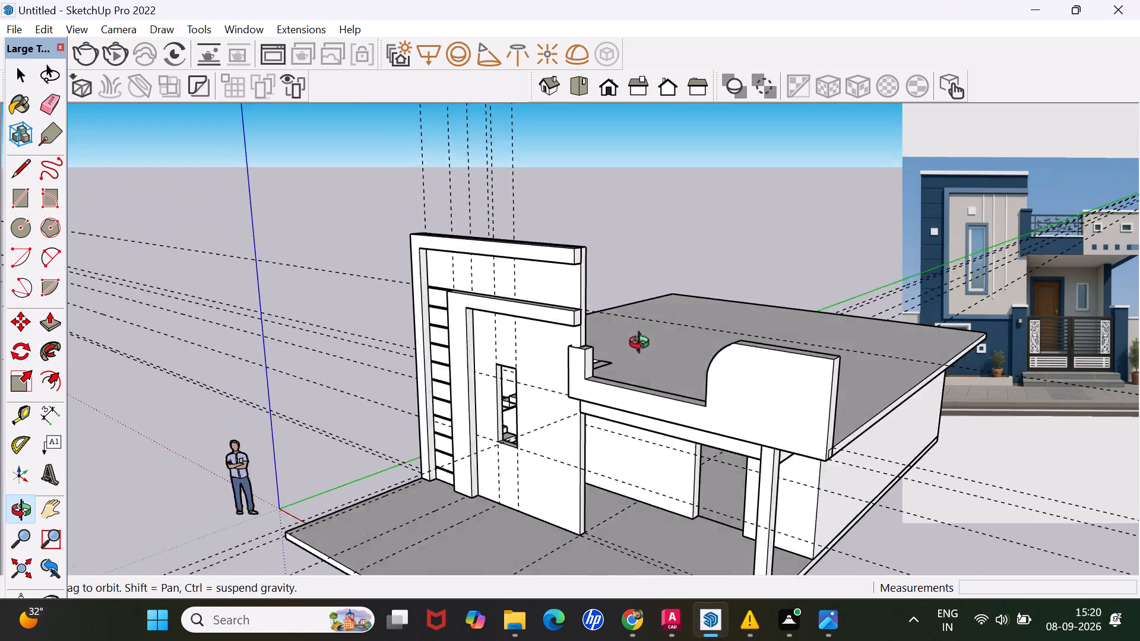
{"action": "middle_click_drag", "start_coordinate": [643, 345], "coordinate": [577, 369]}
{"action": "scroll", "coordinate": [687, 411], "scroll_direction": "up", "scroll_amount": 3}
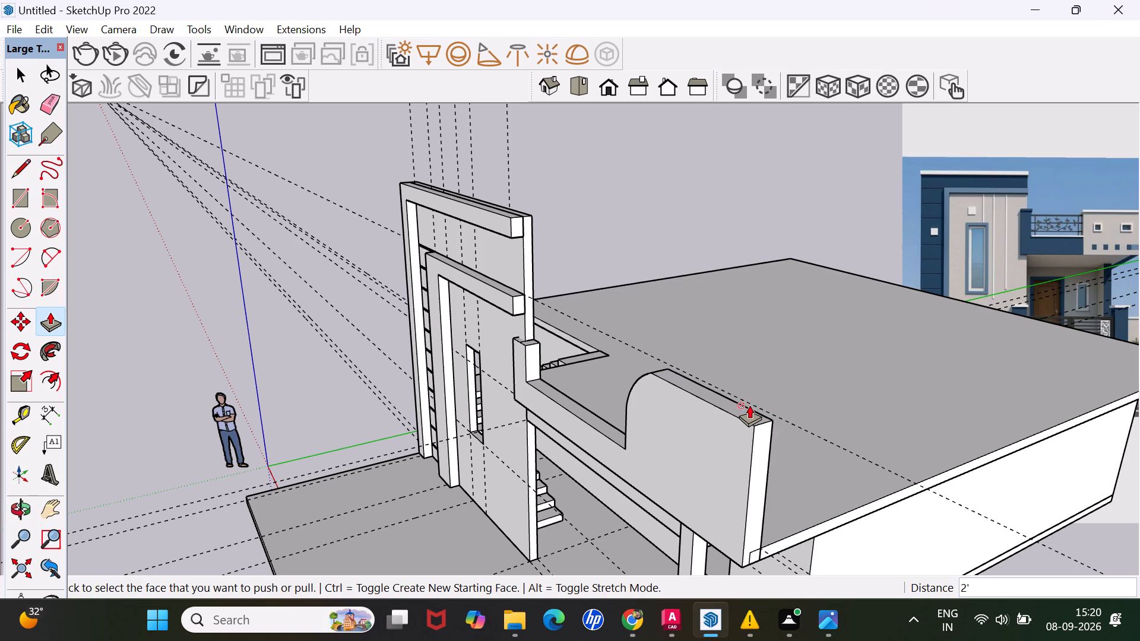
{"action": "middle_click_drag", "start_coordinate": [751, 404], "coordinate": [838, 379]}
{"action": "middle_click_drag", "start_coordinate": [875, 345], "coordinate": [866, 351]}
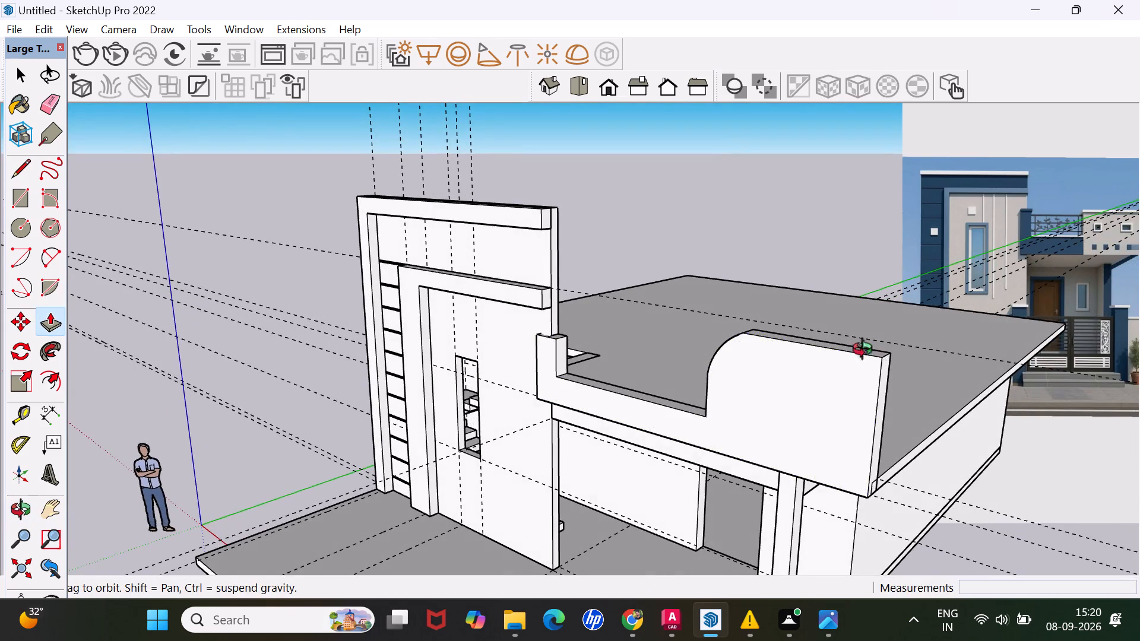
{"action": "middle_click_drag", "start_coordinate": [866, 351], "coordinate": [817, 386]}
{"action": "scroll", "coordinate": [767, 417], "scroll_direction": "up", "scroll_amount": 2}
{"action": "key", "text": "space"}
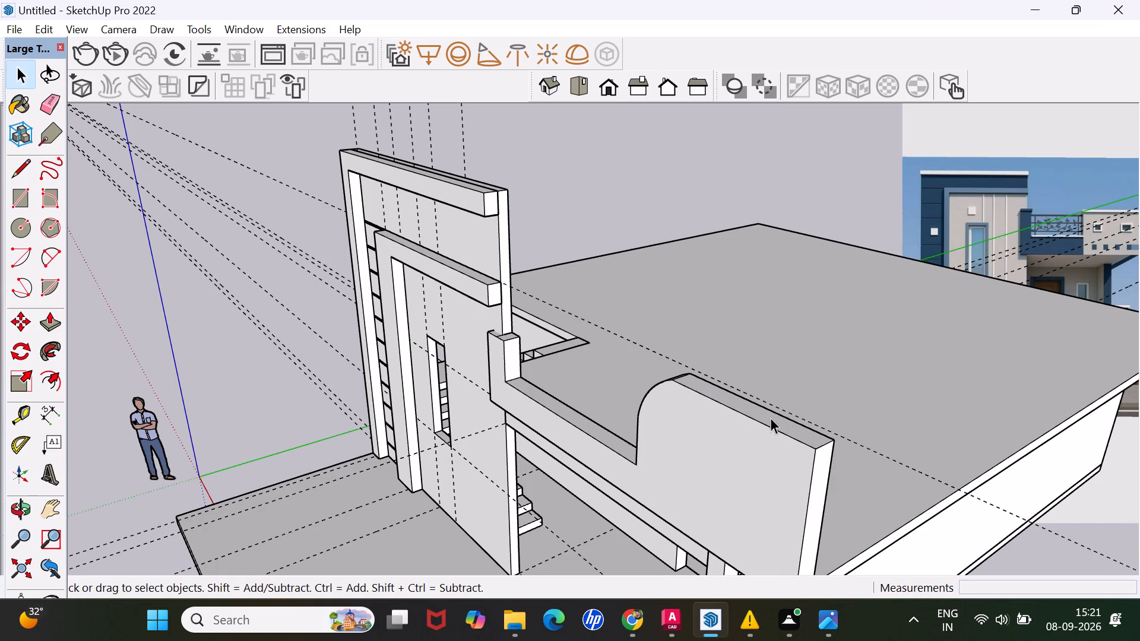
{"action": "key", "text": "t"}
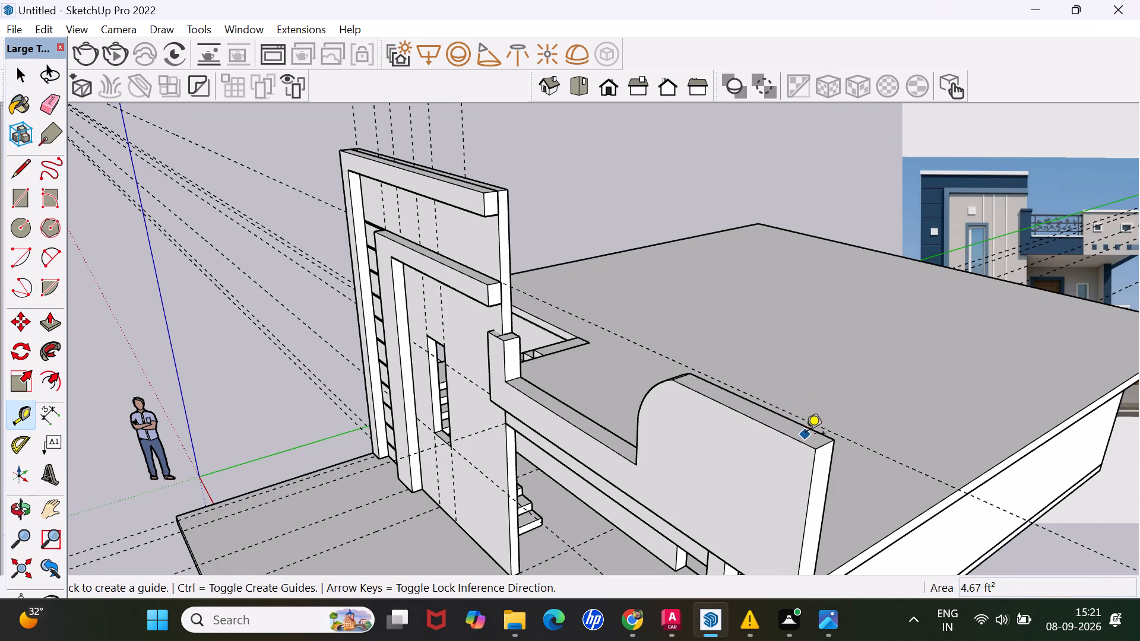
{"action": "scroll", "coordinate": [809, 439], "scroll_direction": "up", "scroll_amount": 5}
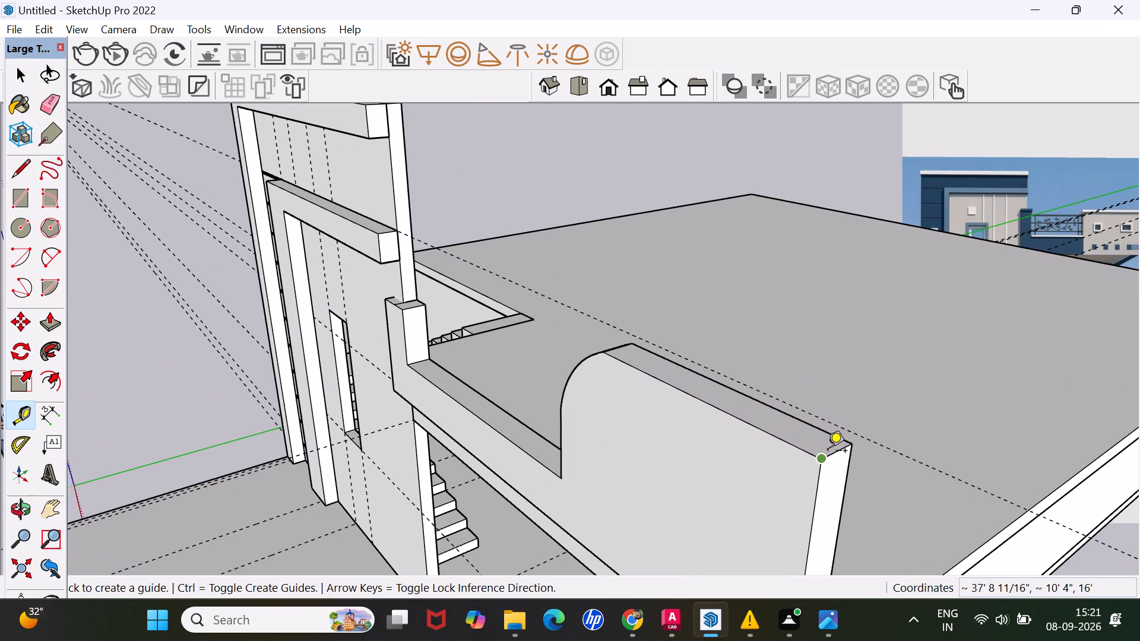
{"action": "scroll", "coordinate": [838, 446], "scroll_direction": "up", "scroll_amount": 6}
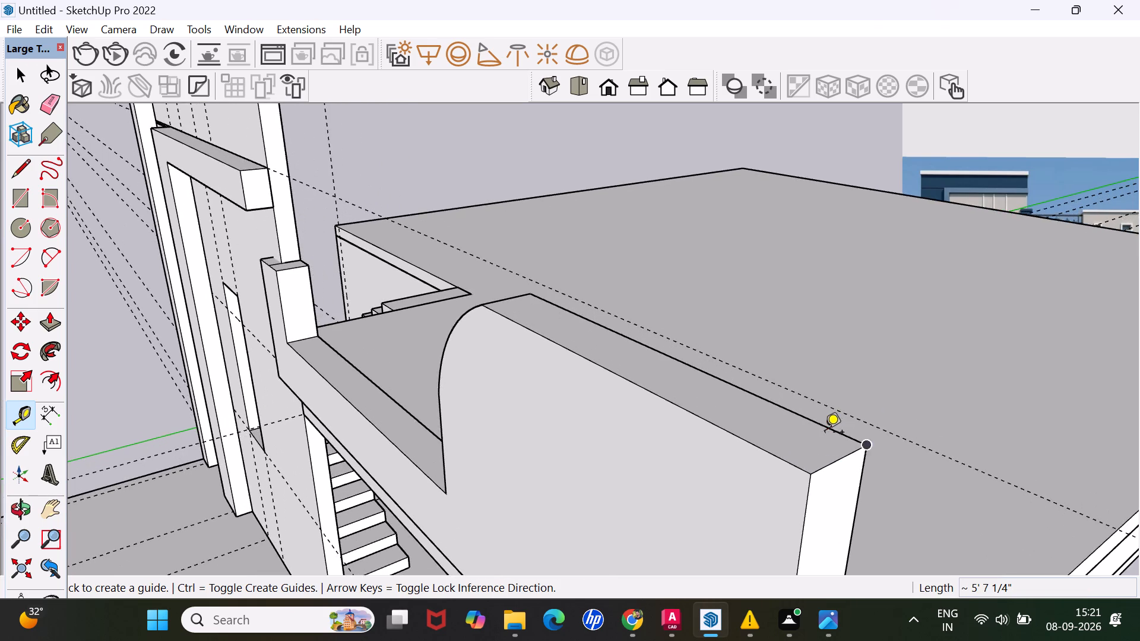
{"action": "scroll", "coordinate": [821, 433], "scroll_direction": "up", "scroll_amount": 5}
{"action": "left_click", "coordinate": [876, 464]}
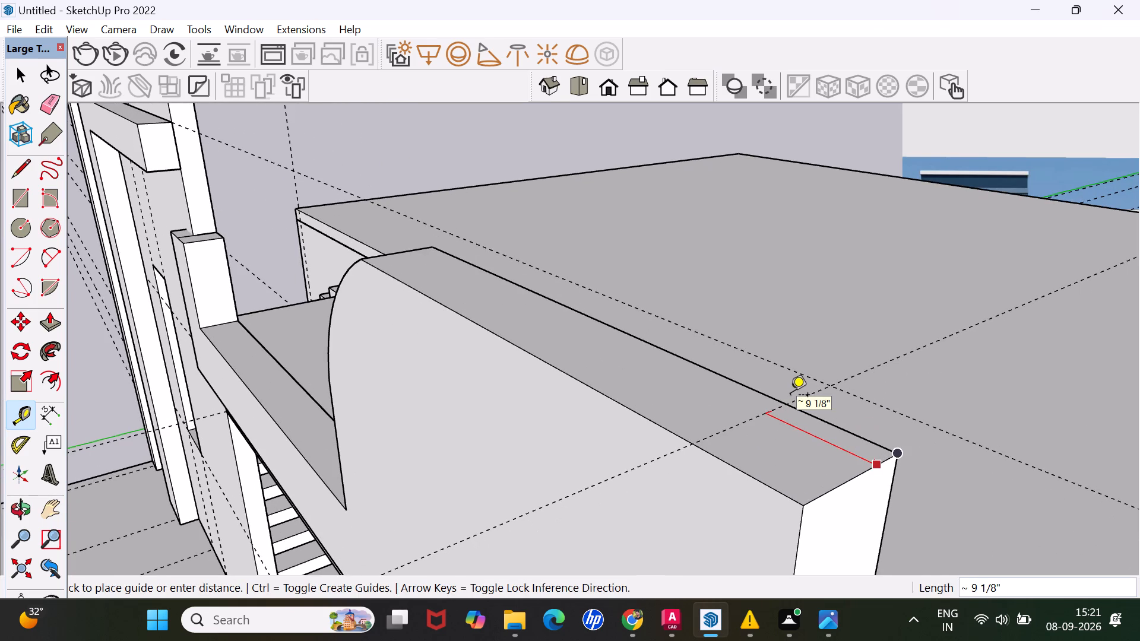
{"action": "key", "text": "2"}
{"action": "key", "text": "apostrophe"}
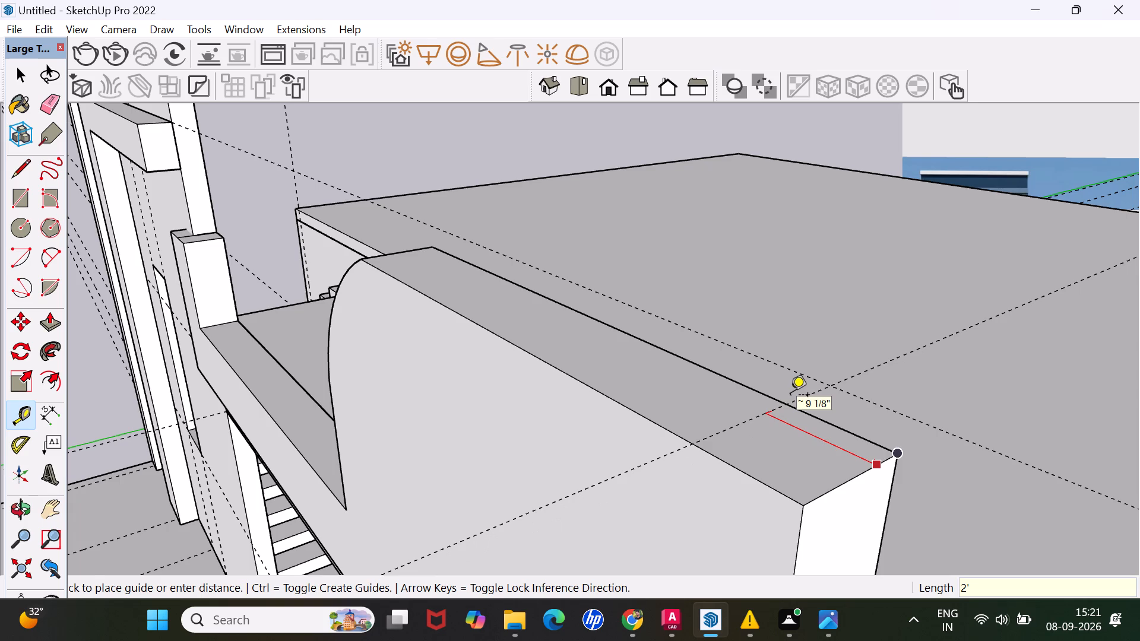
{"action": "key", "text": "Return"}
Draw a 10" line along the guide across the raised parapet's top face, from its front edge to its back edge.
{"action": "scroll", "coordinate": [695, 464], "scroll_direction": "down", "scroll_amount": 2}
{"action": "middle_click_drag", "start_coordinate": [712, 462], "coordinate": [890, 417]}
{"action": "scroll", "coordinate": [889, 417], "scroll_direction": "down", "scroll_amount": 6}
{"action": "scroll", "coordinate": [838, 434], "scroll_direction": "down", "scroll_amount": 4}
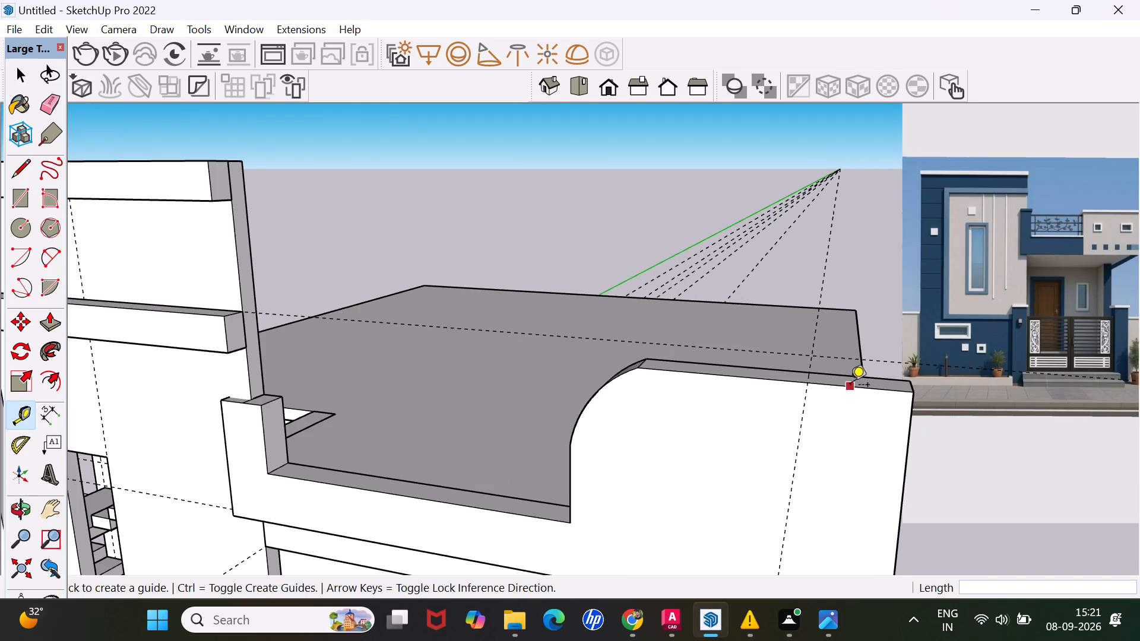
{"action": "scroll", "coordinate": [849, 382], "scroll_direction": "up", "scroll_amount": 1}
{"action": "middle_click_drag", "start_coordinate": [815, 391], "coordinate": [651, 446]}
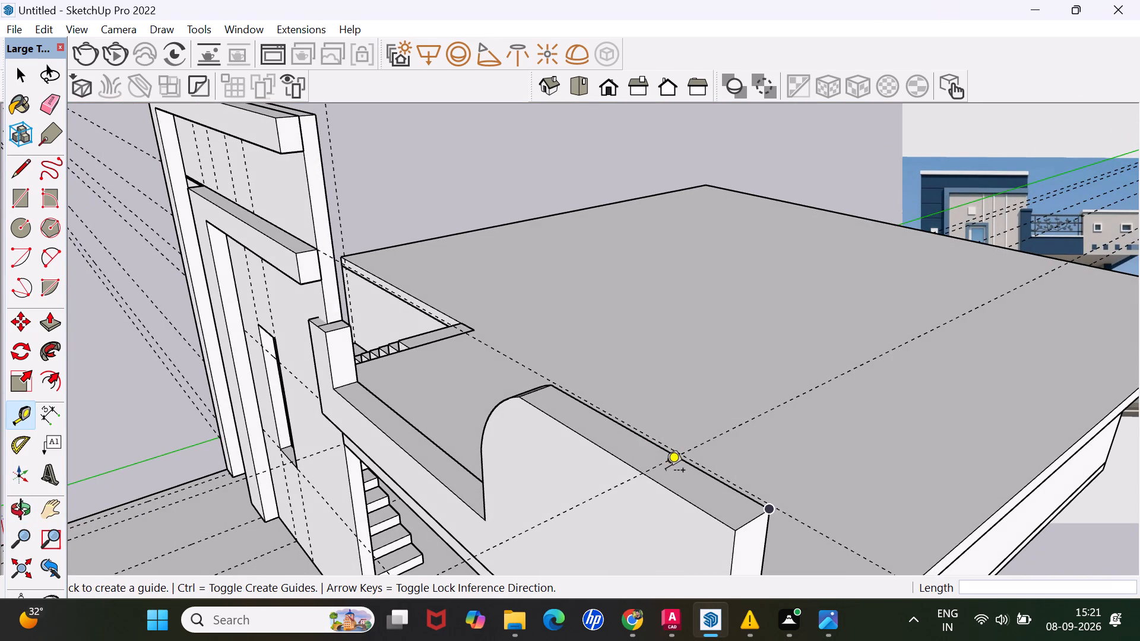
{"action": "key", "text": "l"}
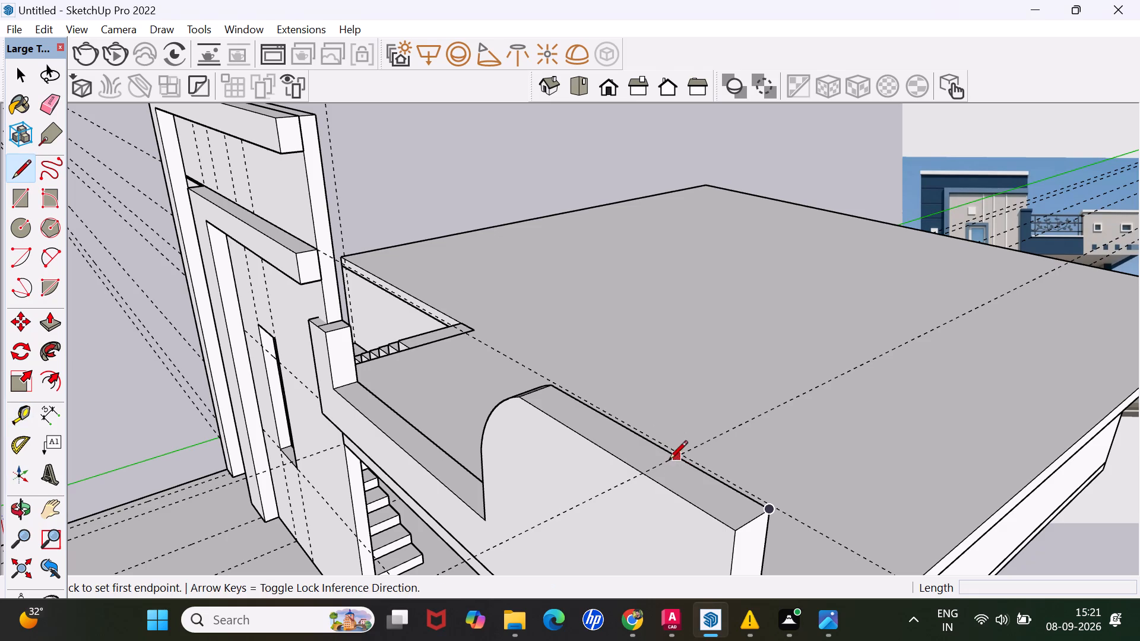
{"action": "scroll", "coordinate": [650, 464], "scroll_direction": "up", "scroll_amount": 6}
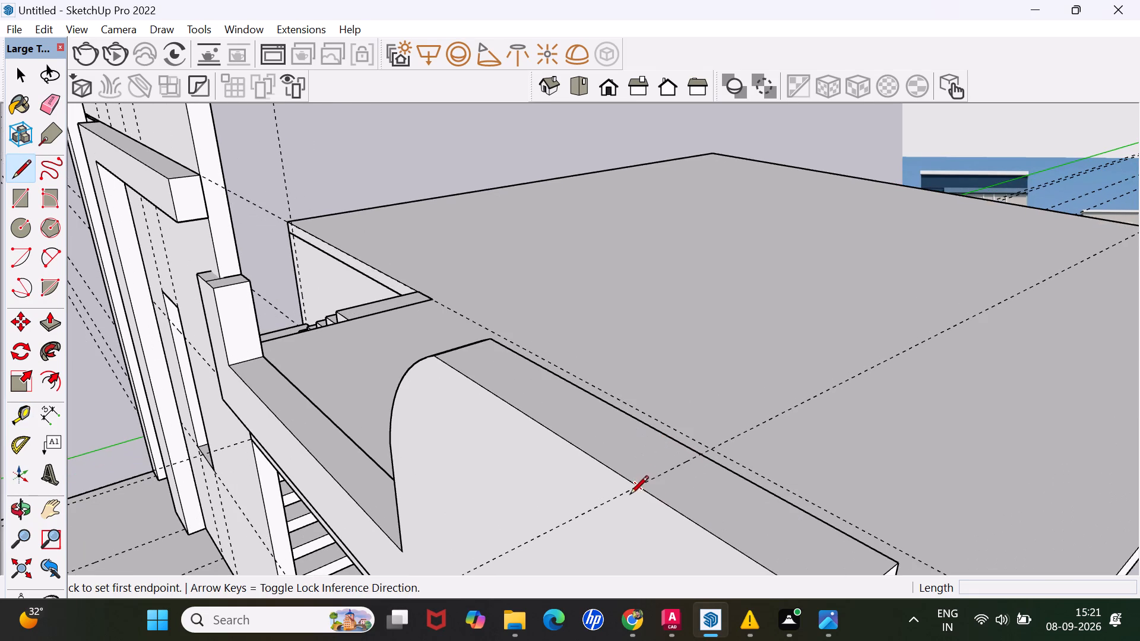
{"action": "left_click", "coordinate": [636, 487]}
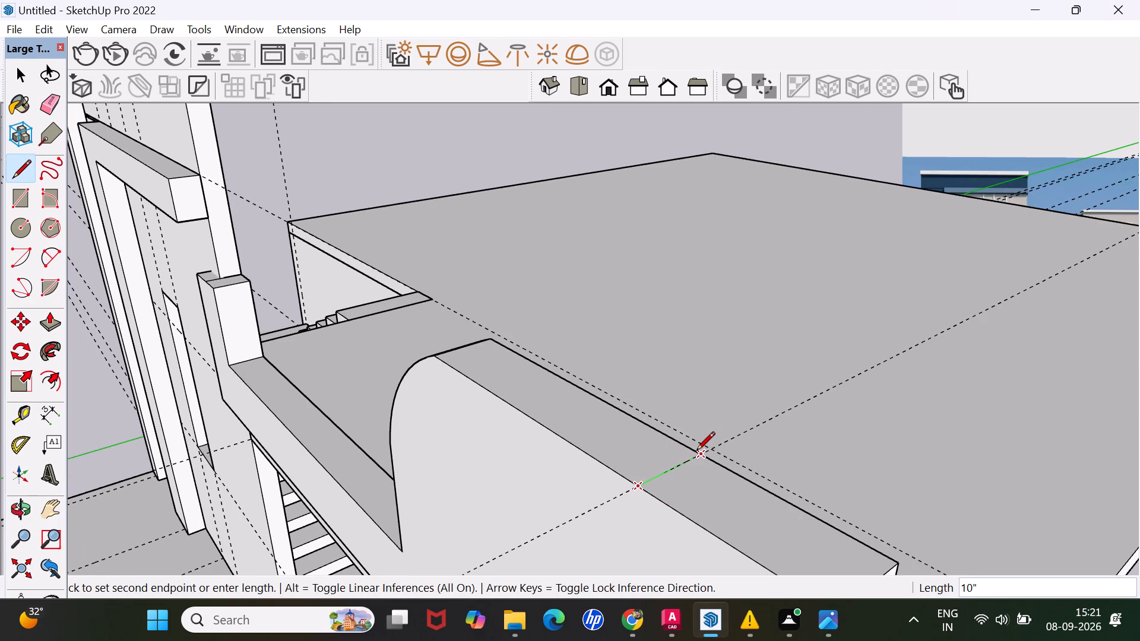
{"action": "left_click", "coordinate": [696, 452]}
Pull the outer end section of the raised parapet's top face up by 2'.
{"action": "scroll", "coordinate": [710, 421], "scroll_direction": "down", "scroll_amount": 7}
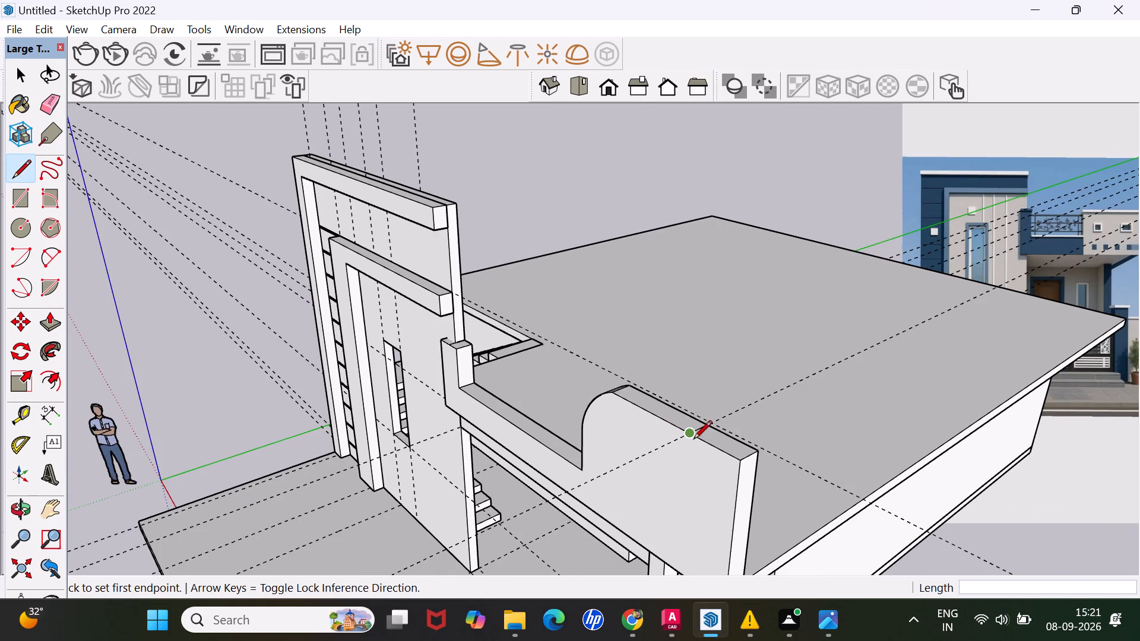
{"action": "key", "text": "p"}
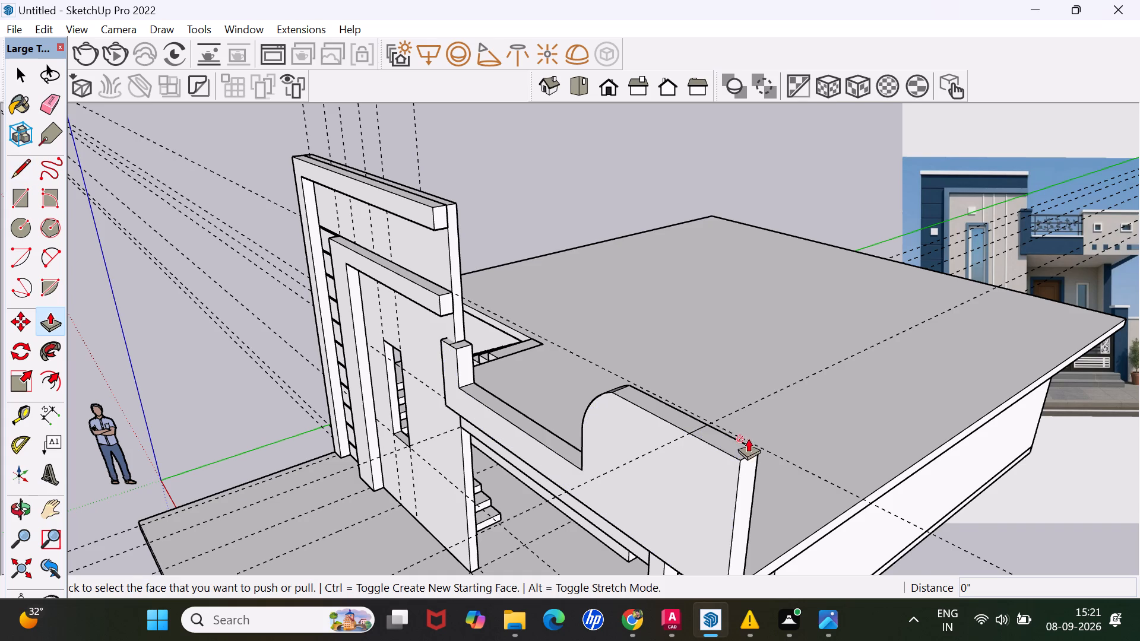
{"action": "scroll", "coordinate": [726, 441], "scroll_direction": "up", "scroll_amount": 4}
{"action": "left_click", "coordinate": [726, 439]}
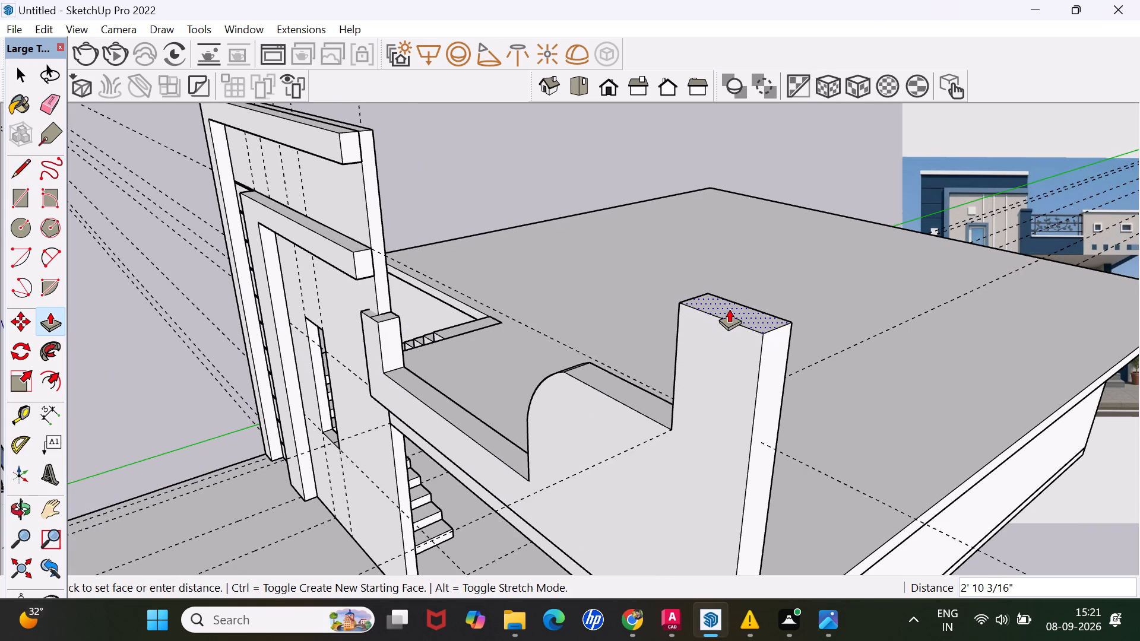
{"action": "key", "text": "2"}
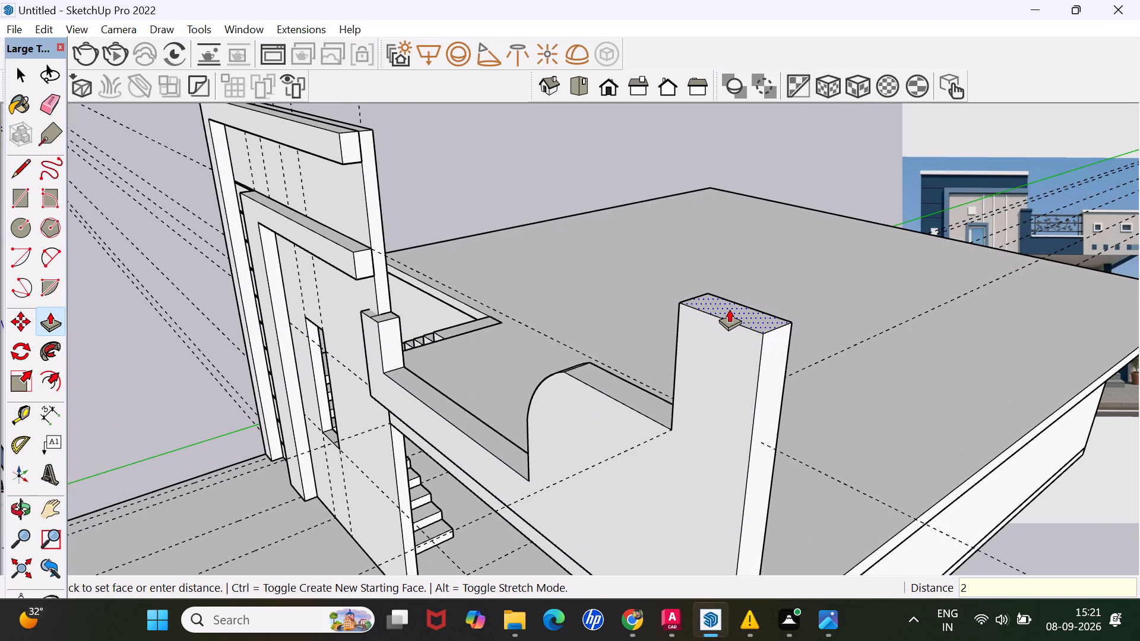
{"action": "key", "text": "apostrophe"}
{"action": "key", "text": "Return"}
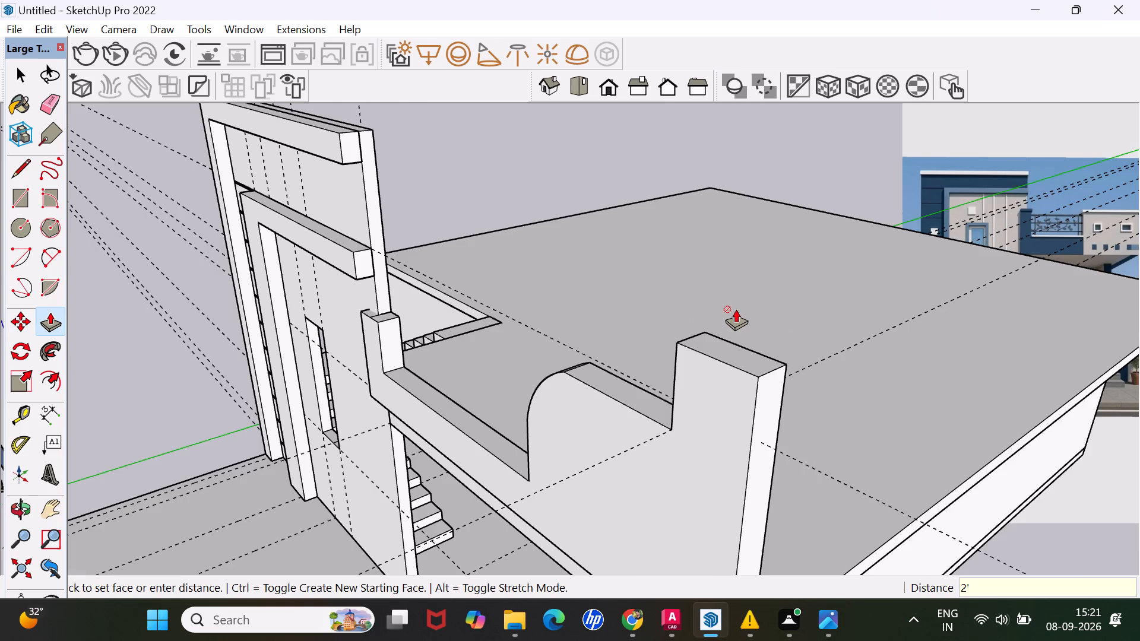
Examine the stepped parapet with its end block from the front and from the roof side against the reference image.
{"action": "scroll", "coordinate": [736, 309], "scroll_direction": "down", "scroll_amount": 5}
{"action": "middle_click_drag", "start_coordinate": [756, 352], "coordinate": [936, 259]}
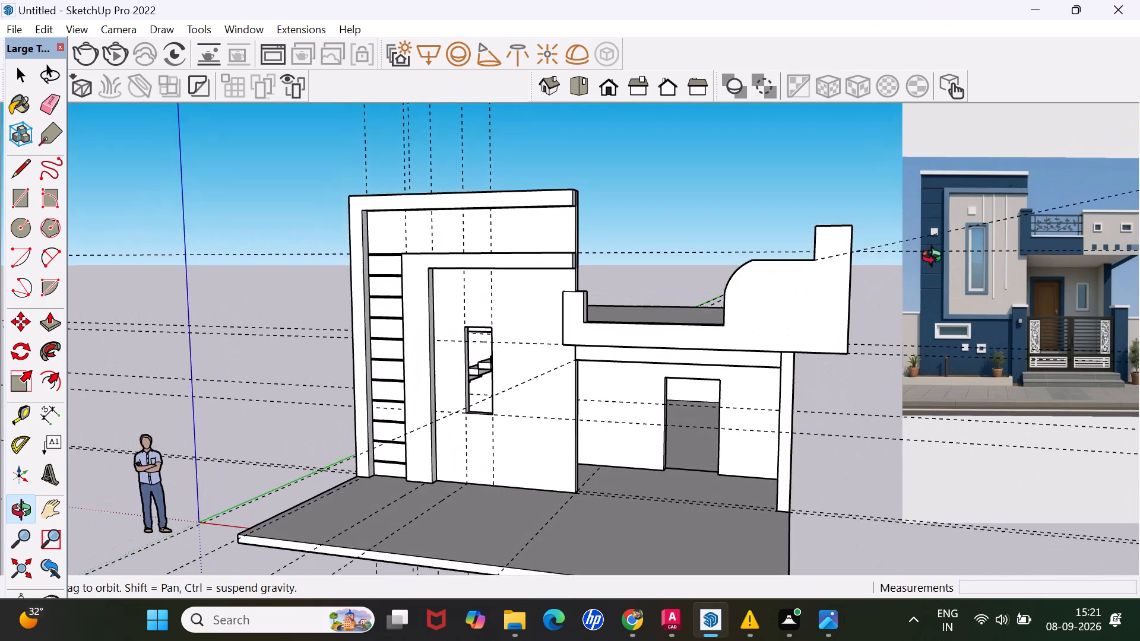
{"action": "middle_click_drag", "start_coordinate": [936, 259], "coordinate": [938, 258]}
{"action": "scroll", "coordinate": [907, 272], "scroll_direction": "up", "scroll_amount": 1}
{"action": "middle_click_drag", "start_coordinate": [887, 283], "coordinate": [867, 292]}
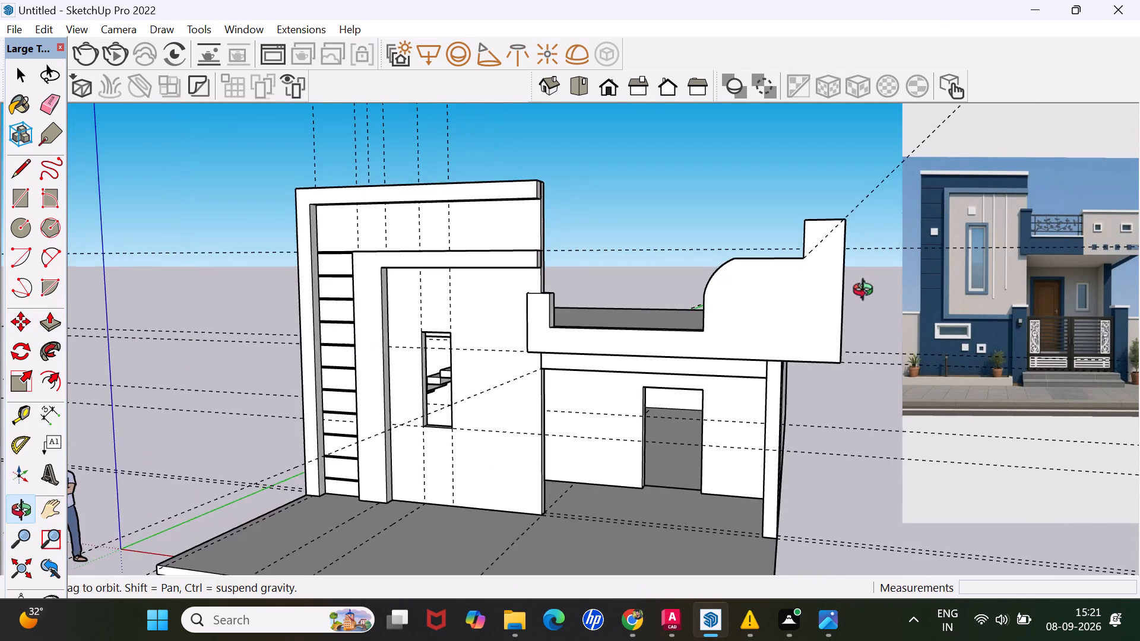
{"action": "middle_click_drag", "start_coordinate": [867, 292], "coordinate": [398, 348]}
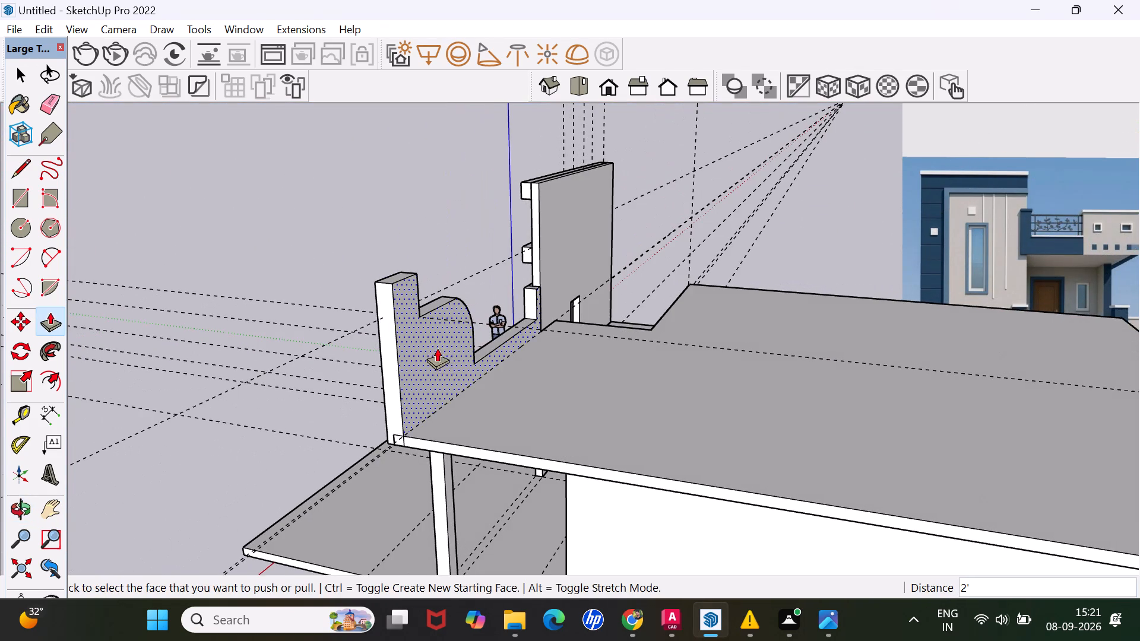
{"action": "middle_click_drag", "start_coordinate": [445, 358], "coordinate": [404, 368]}
{"action": "scroll", "coordinate": [426, 375], "scroll_direction": "up", "scroll_amount": 6}
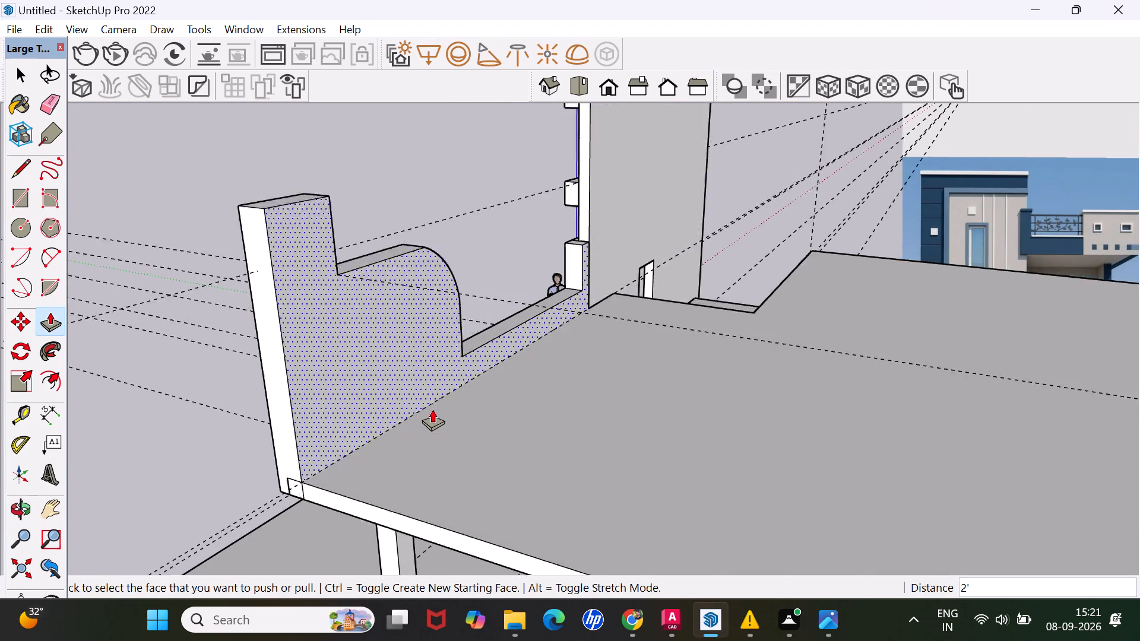
{"action": "scroll", "coordinate": [432, 409], "scroll_direction": "down", "scroll_amount": 4}
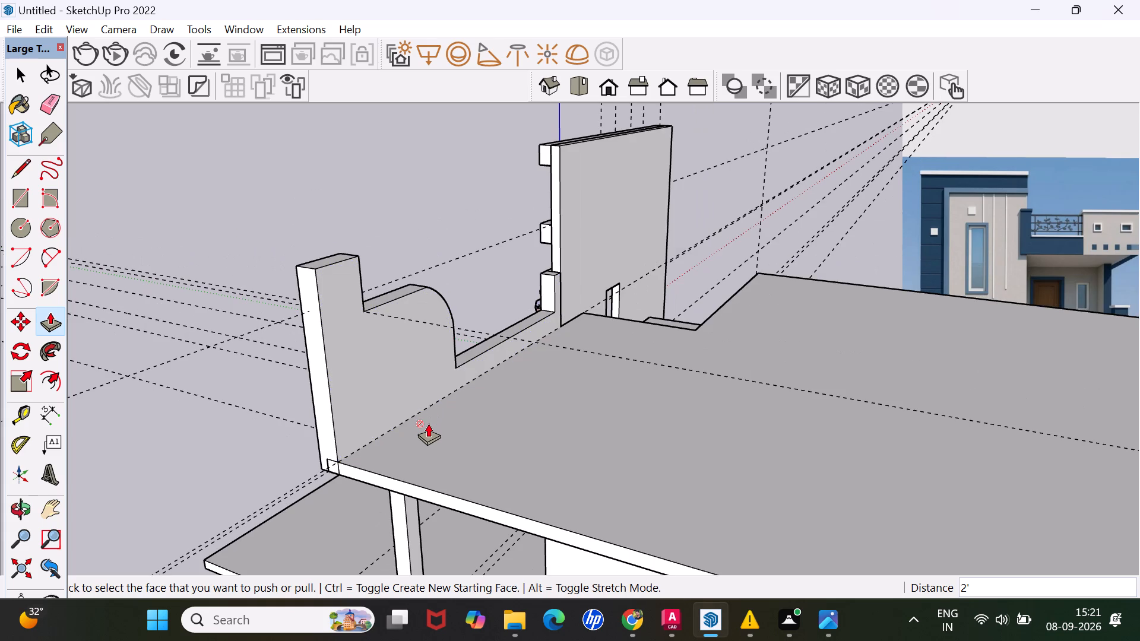
{"action": "key", "text": "y"}
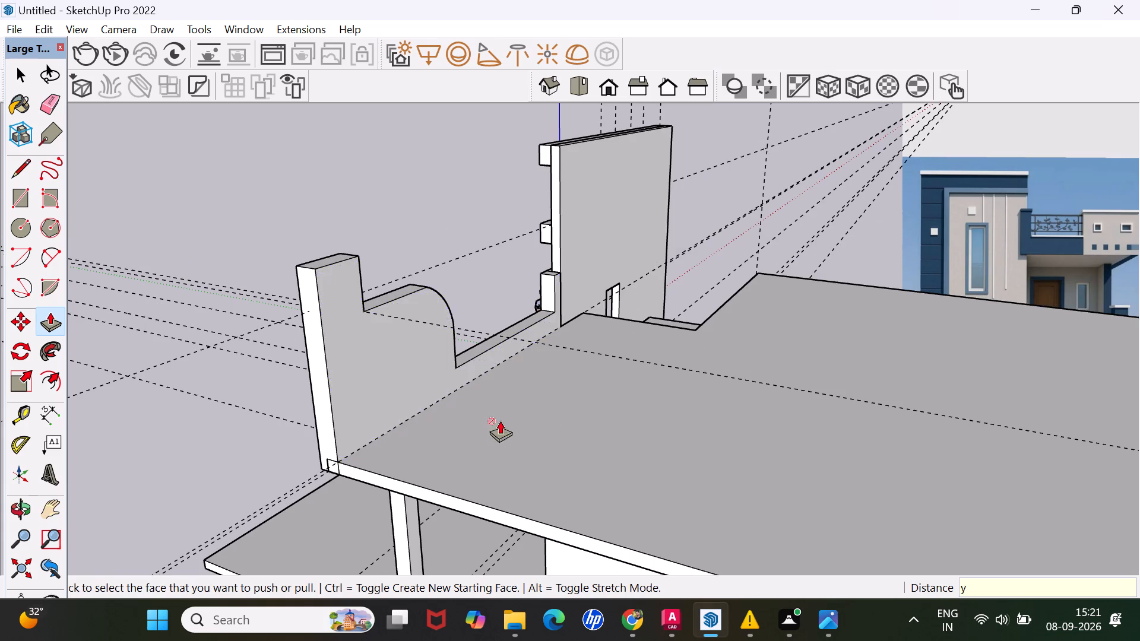
{"action": "middle_click_drag", "start_coordinate": [604, 409], "coordinate": [997, 349]}
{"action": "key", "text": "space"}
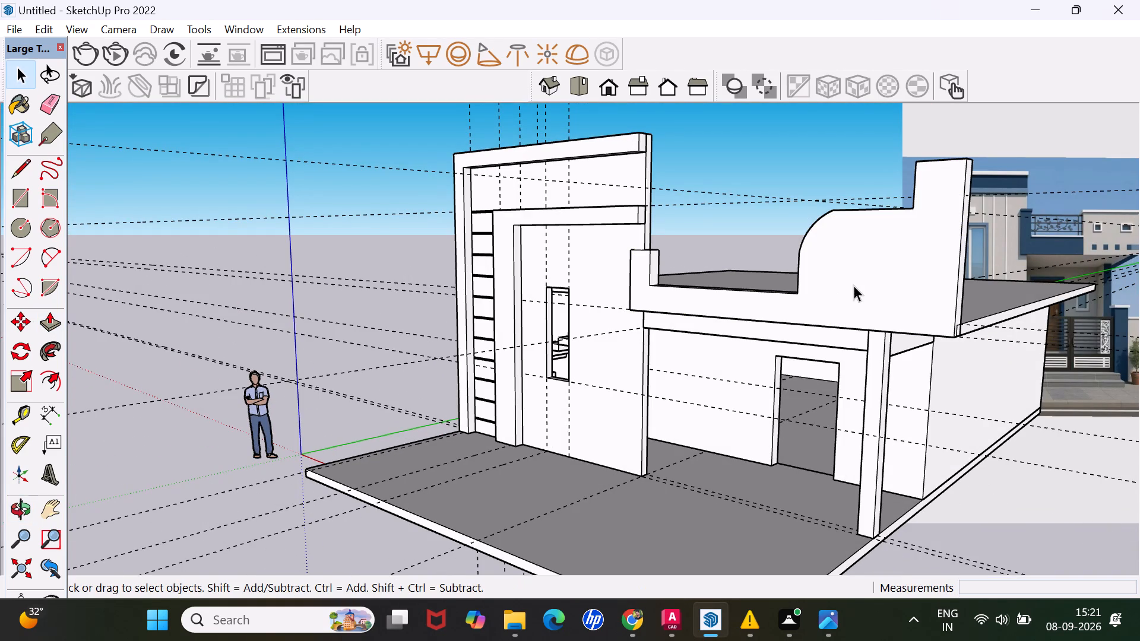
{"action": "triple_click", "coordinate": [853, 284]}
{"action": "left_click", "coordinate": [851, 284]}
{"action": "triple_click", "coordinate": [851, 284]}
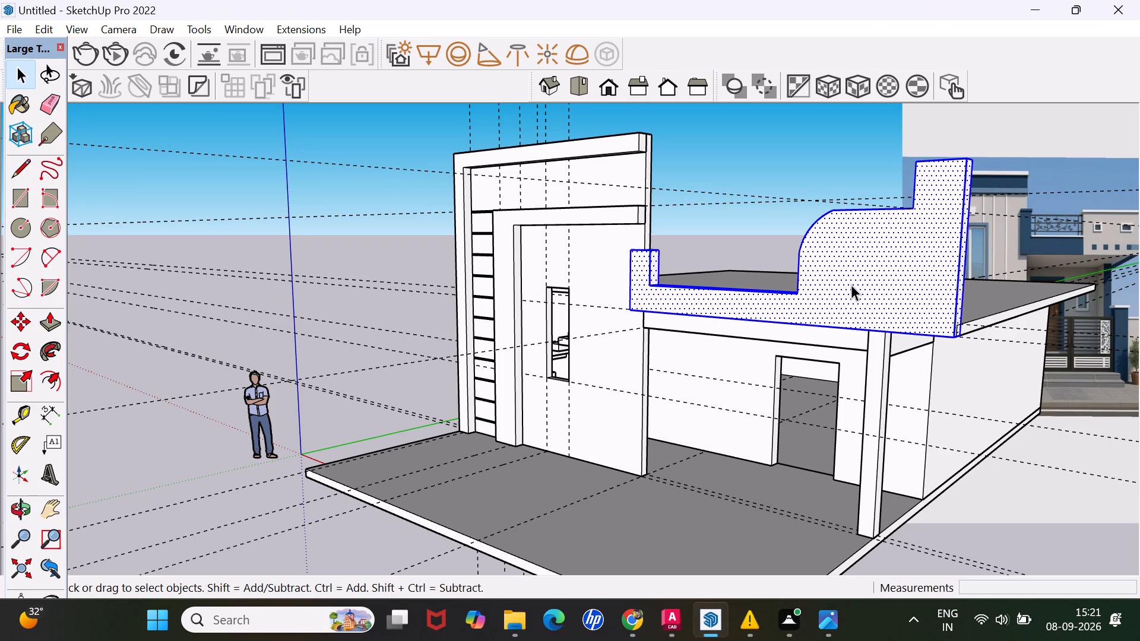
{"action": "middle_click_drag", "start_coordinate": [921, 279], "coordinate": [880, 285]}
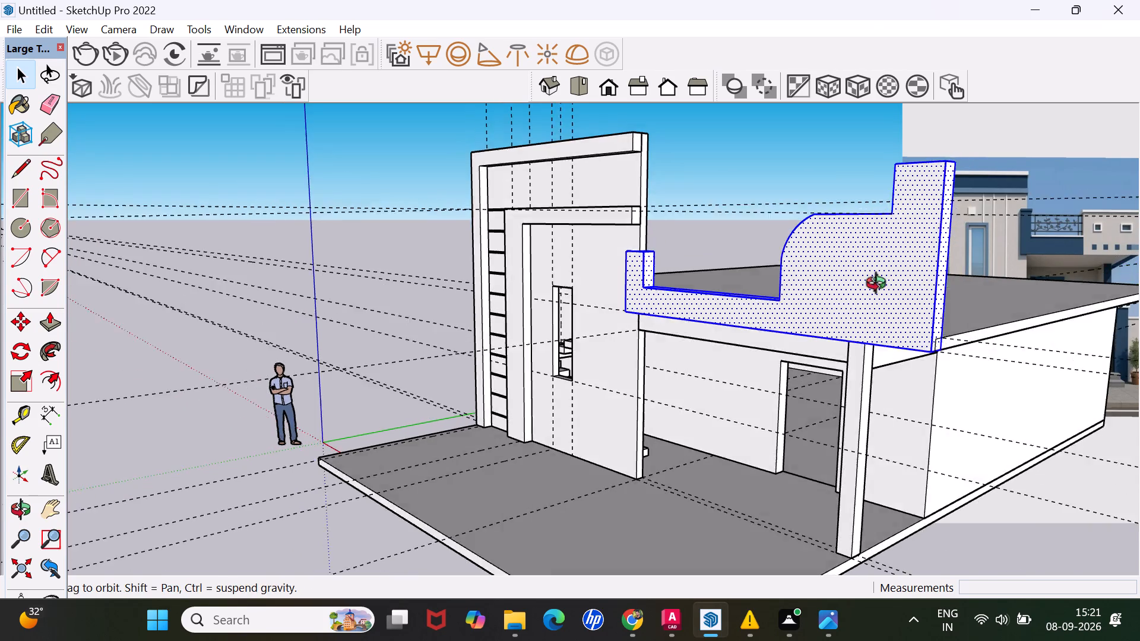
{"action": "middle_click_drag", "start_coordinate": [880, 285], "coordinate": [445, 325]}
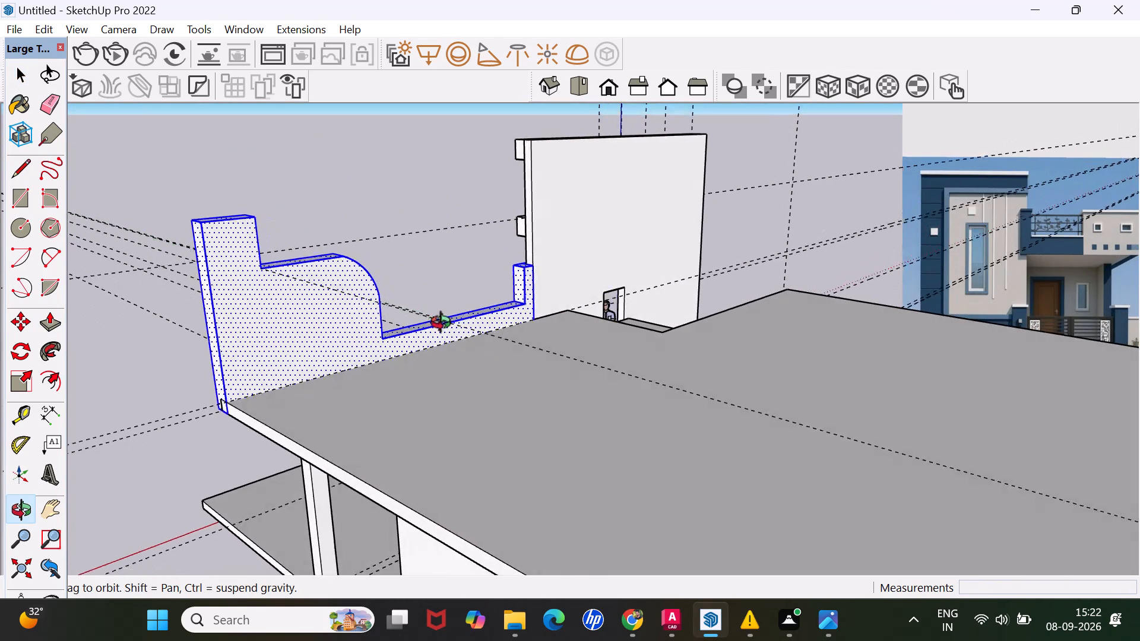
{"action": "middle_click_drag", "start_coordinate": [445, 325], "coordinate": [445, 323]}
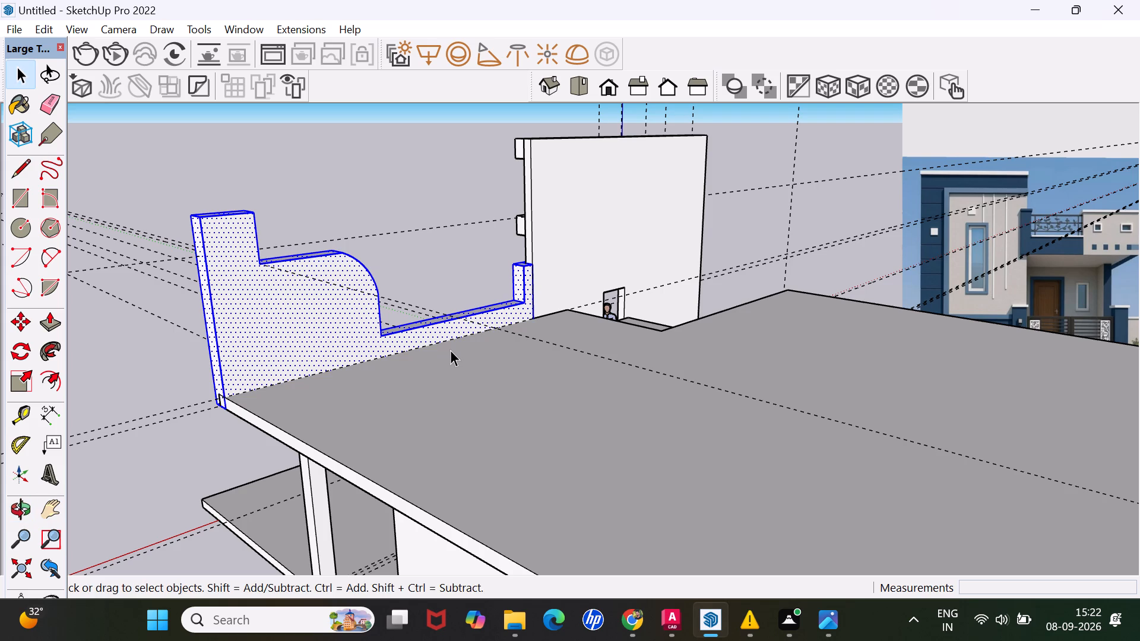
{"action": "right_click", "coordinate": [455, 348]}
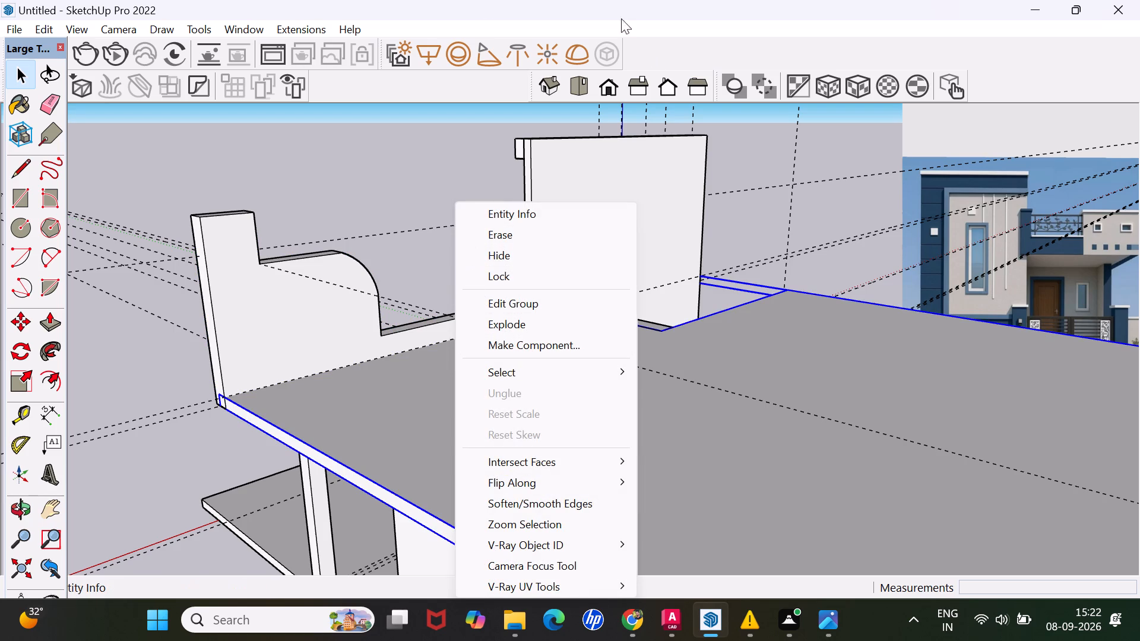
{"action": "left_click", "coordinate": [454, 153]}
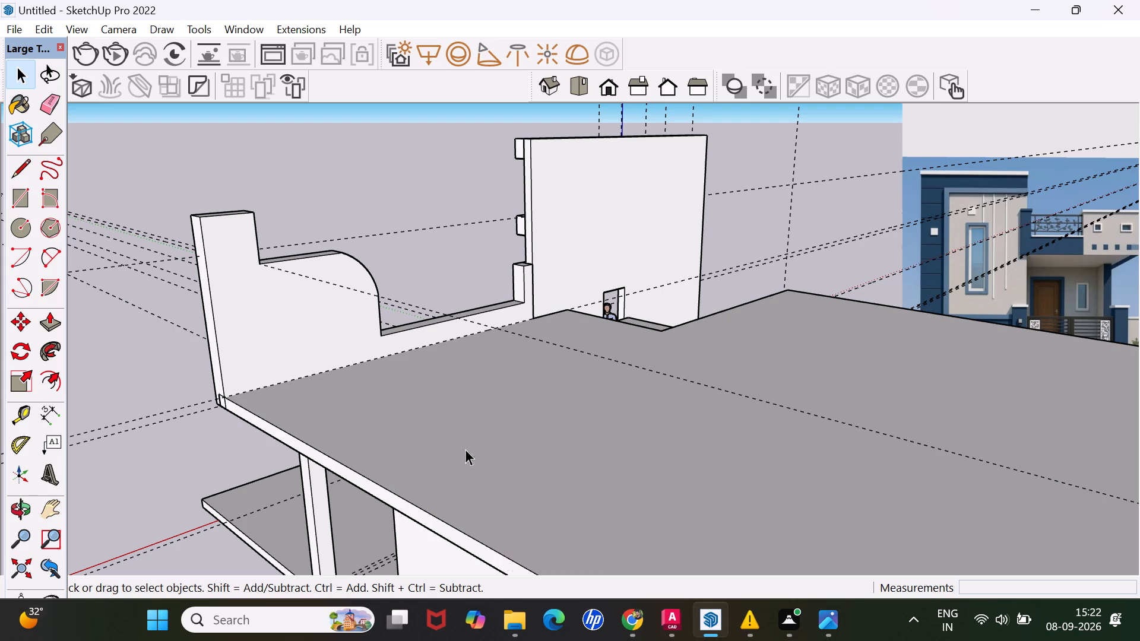
Make the whole stepped, curved porch parapet with its raised end block into a group.
{"action": "scroll", "coordinate": [544, 591], "scroll_direction": "down", "scroll_amount": 1}
{"action": "triple_click", "coordinate": [258, 313]}
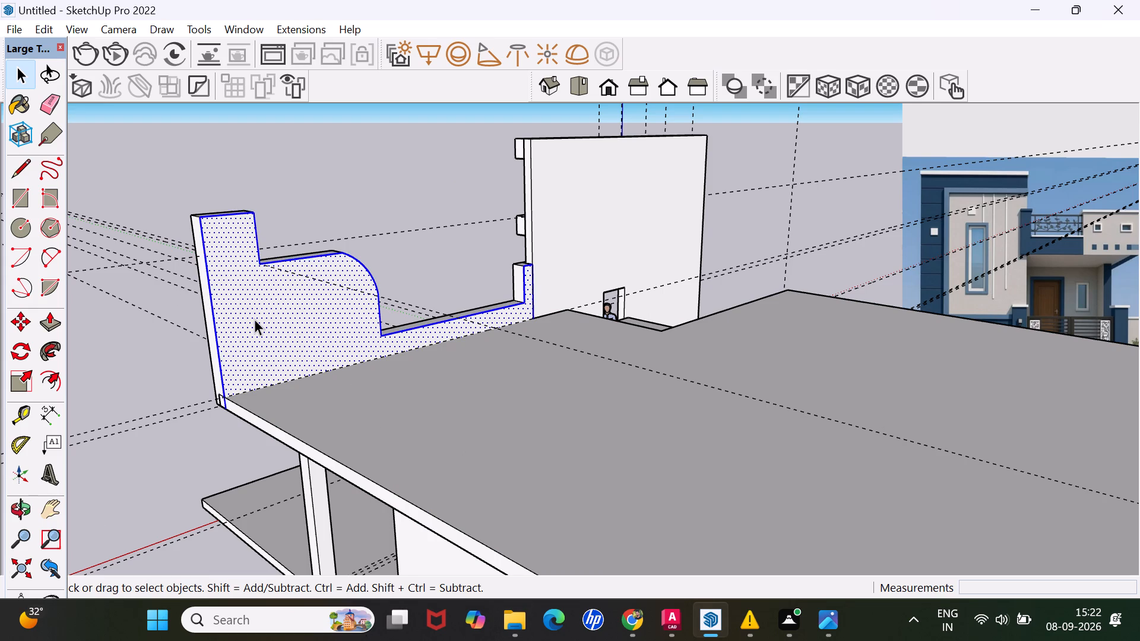
{"action": "left_click", "coordinate": [254, 319]}
{"action": "right_click", "coordinate": [253, 331]}
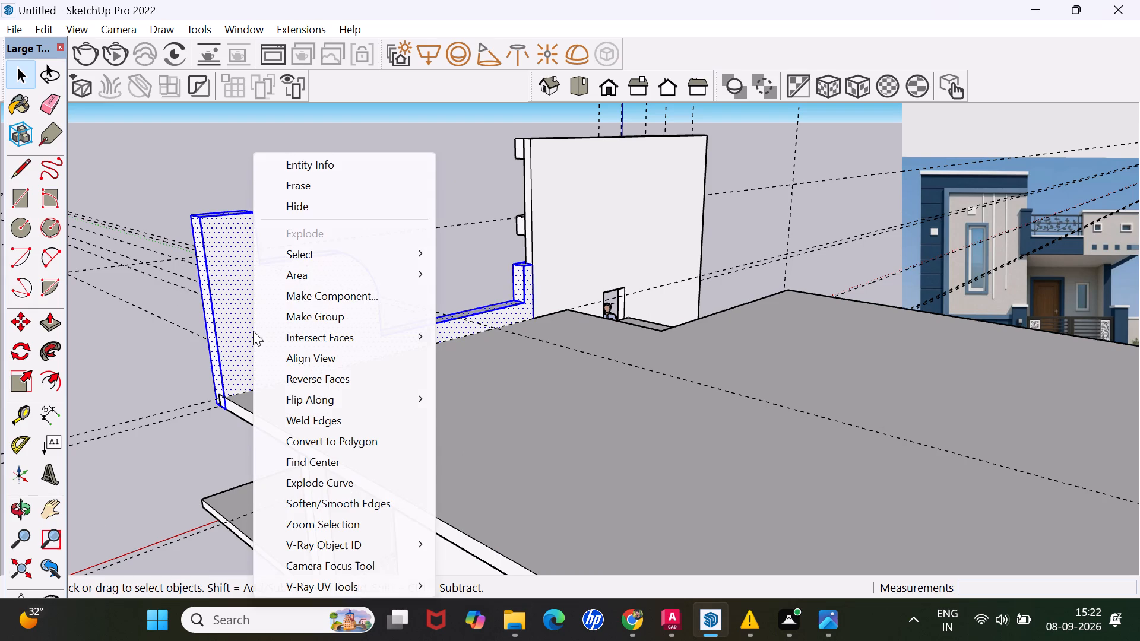
{"action": "left_click", "coordinate": [354, 314]}
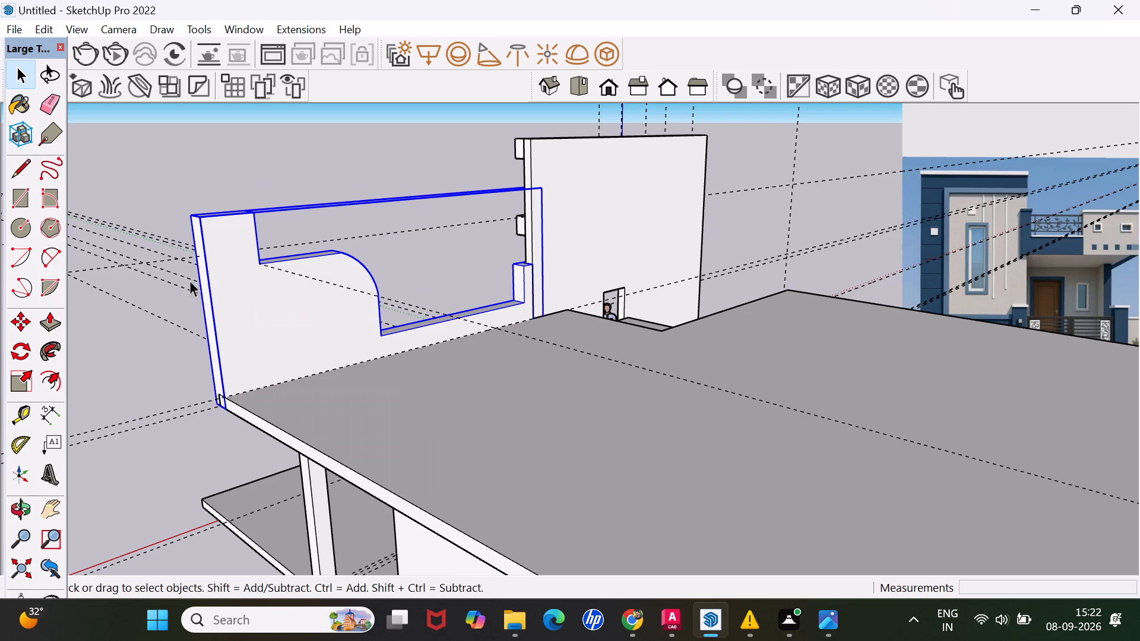
{"action": "left_click", "coordinate": [153, 303]}
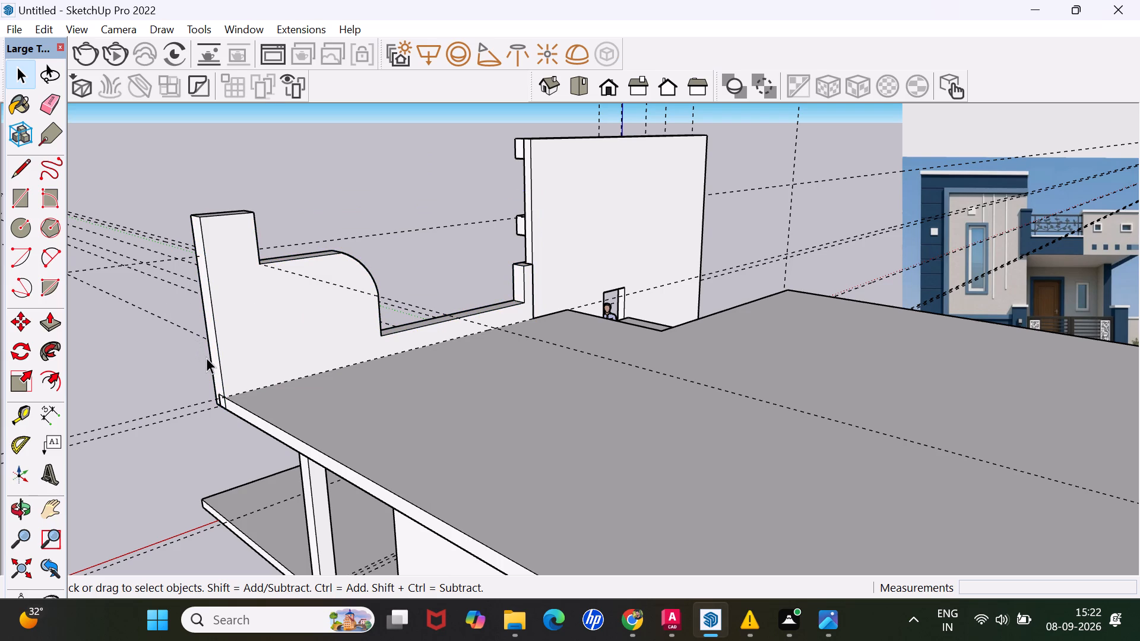
Place a guide on the roof slab parallel to and 6" in from its long side edge beside the porch parapet.
{"action": "key", "text": "t"}
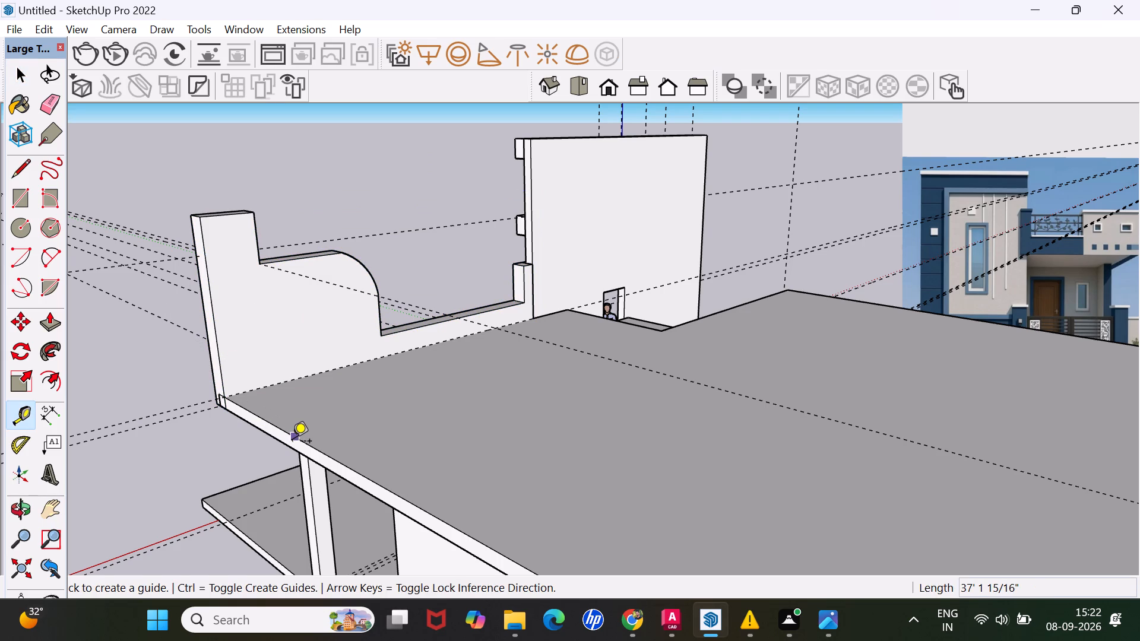
{"action": "left_click", "coordinate": [293, 442]}
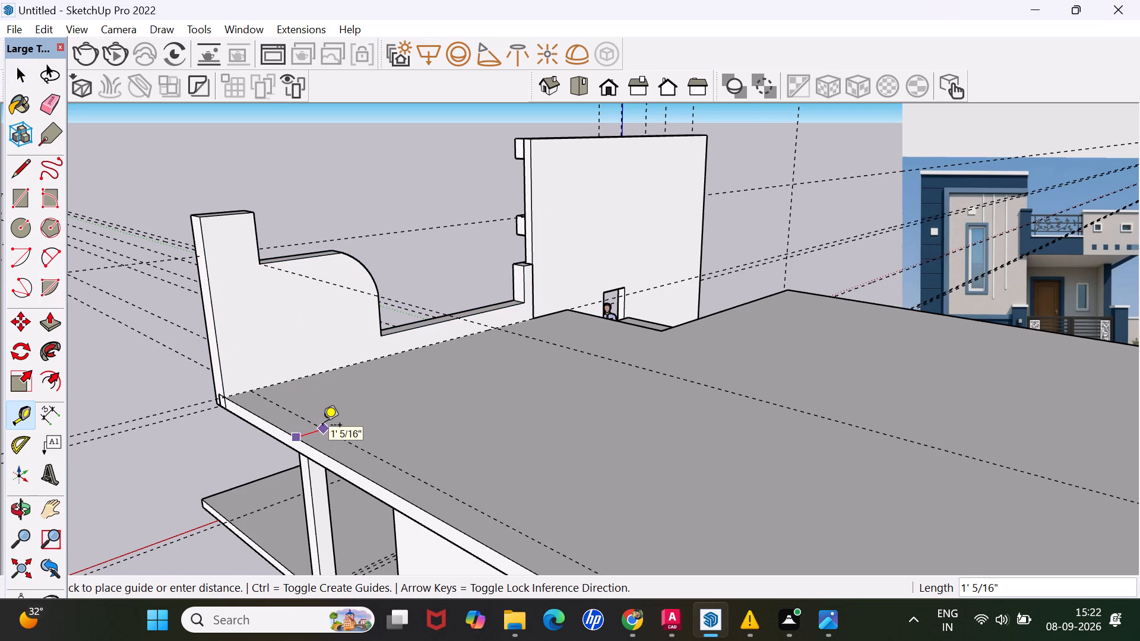
{"action": "key", "text": "6"}
{"action": "key", "text": "Return"}
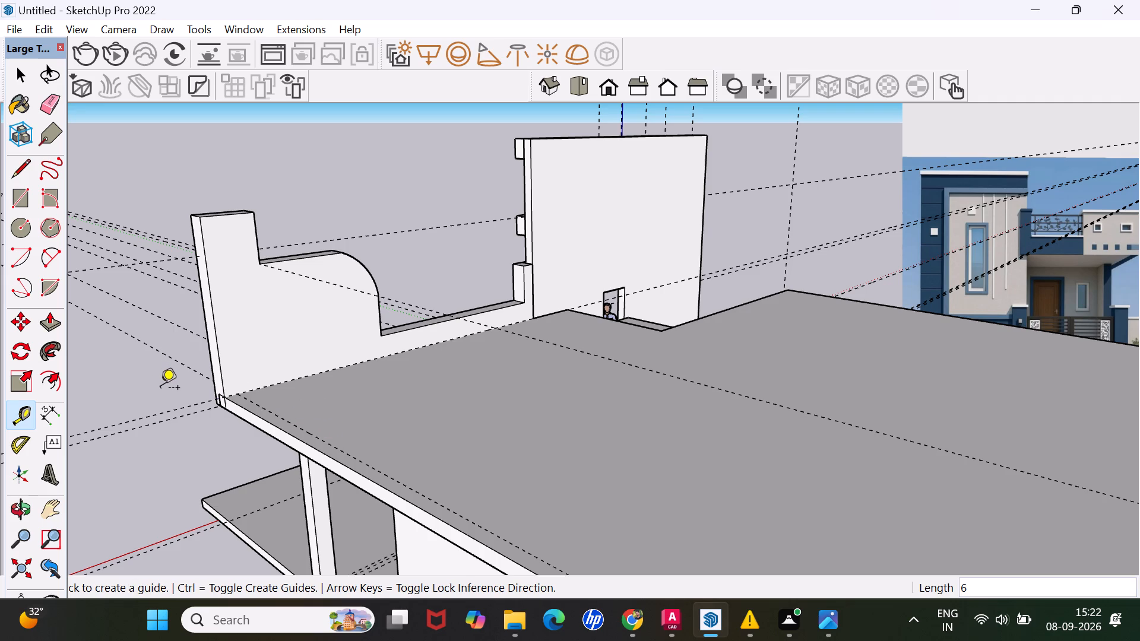
Draw a 6" by 36' 7 15/16" rectangle along the roof's side edge, from the parapet's end to the slab's far corner.
{"action": "key", "text": "l"}
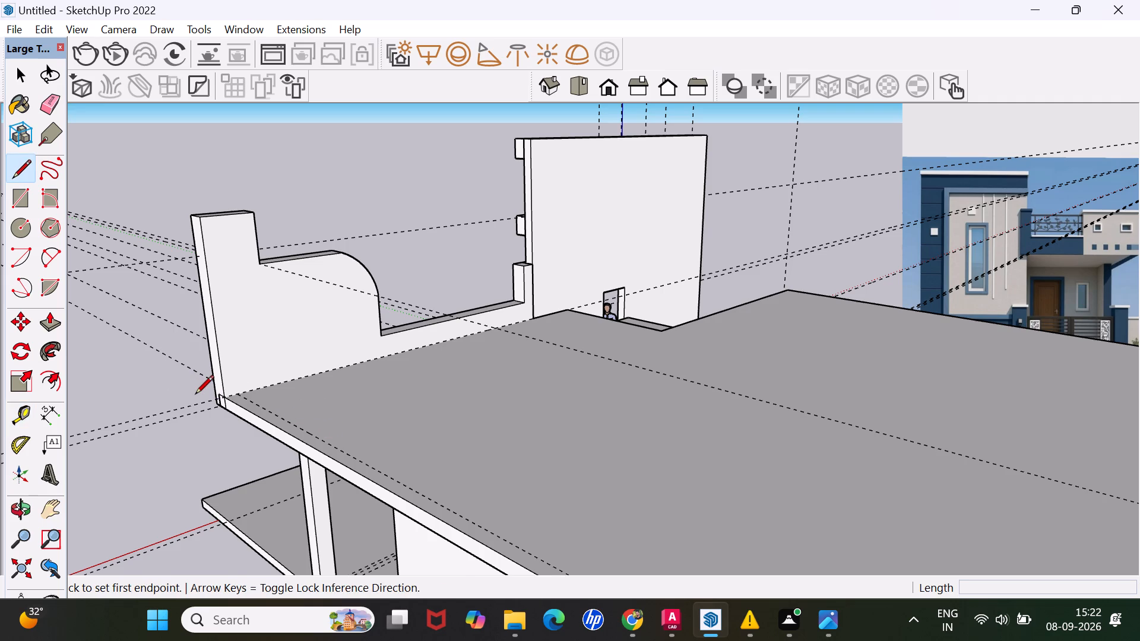
{"action": "key", "text": "r"}
{"action": "scroll", "coordinate": [229, 394], "scroll_direction": "up", "scroll_amount": 3}
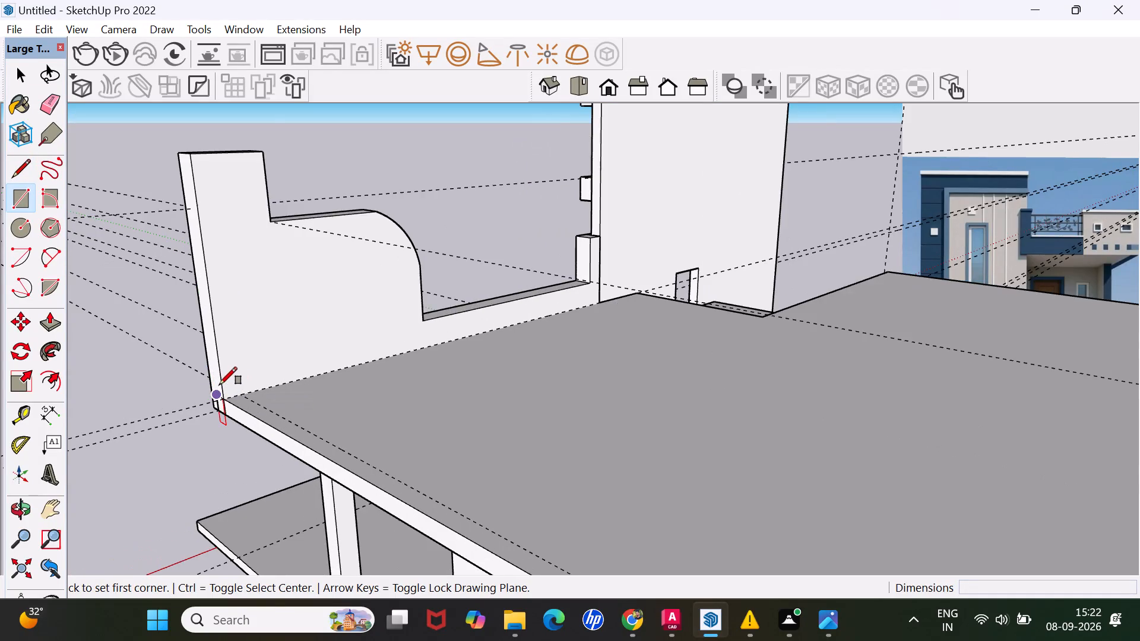
{"action": "scroll", "coordinate": [219, 385], "scroll_direction": "up", "scroll_amount": 5}
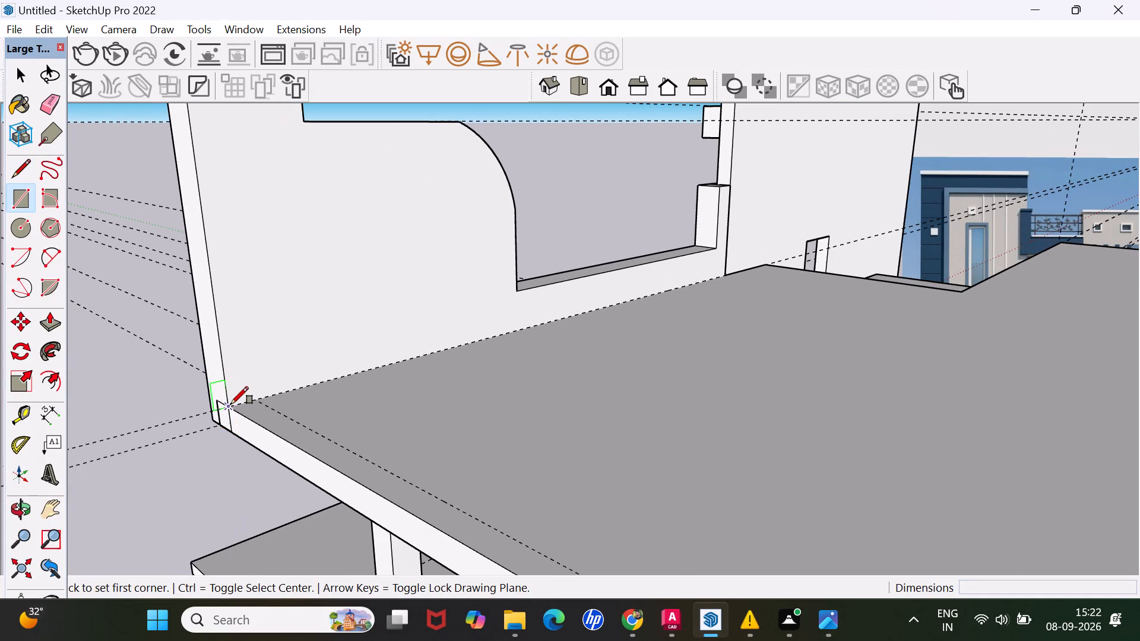
{"action": "left_click", "coordinate": [231, 404]}
{"action": "scroll", "coordinate": [267, 401], "scroll_direction": "down", "scroll_amount": 6}
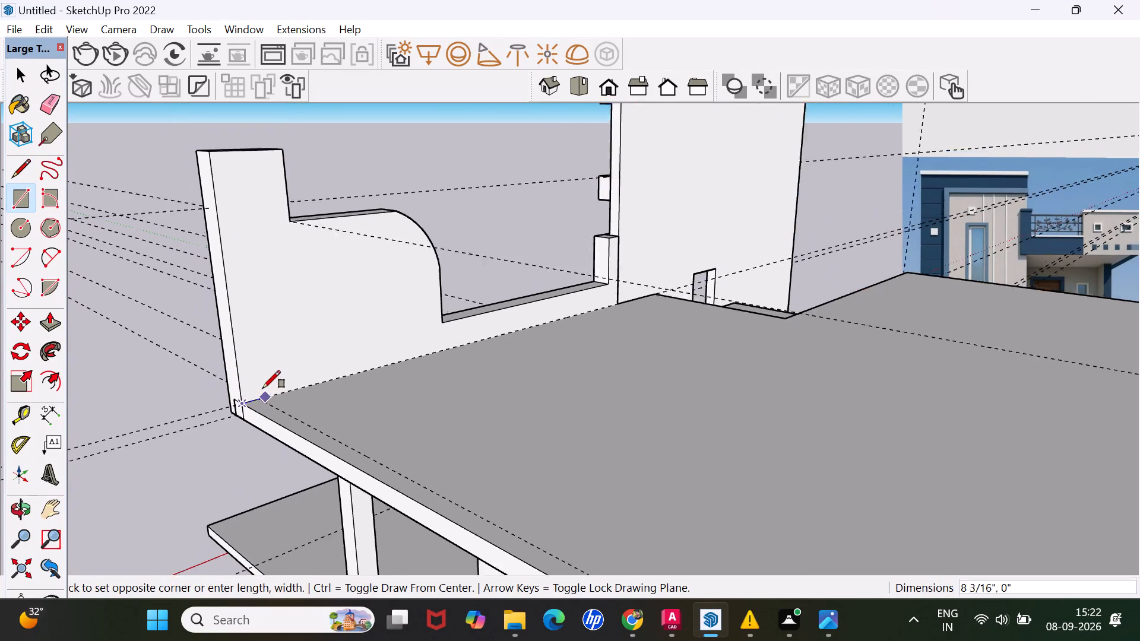
{"action": "scroll", "coordinate": [262, 388], "scroll_direction": "down", "scroll_amount": 17}
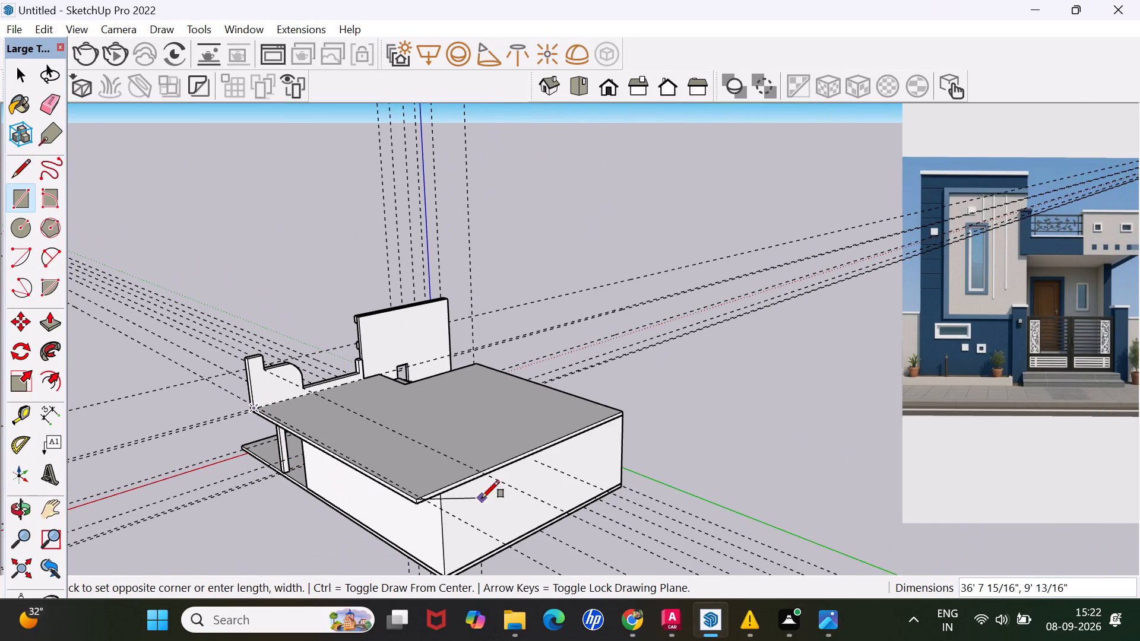
{"action": "scroll", "coordinate": [413, 491], "scroll_direction": "up", "scroll_amount": 9}
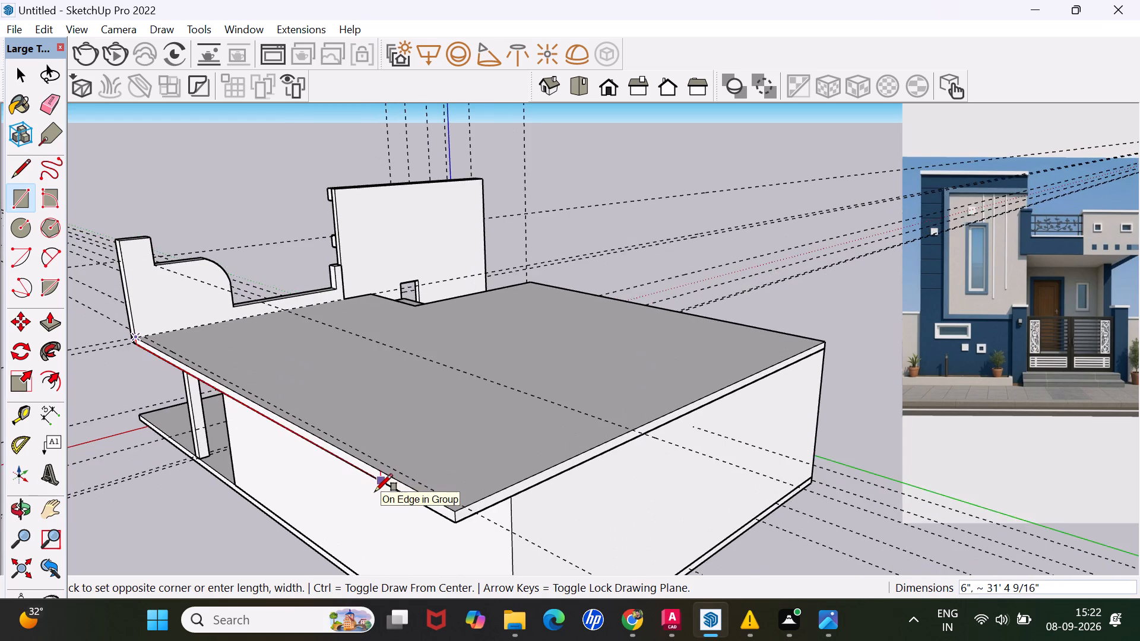
{"action": "scroll", "coordinate": [375, 491], "scroll_direction": "up", "scroll_amount": 3}
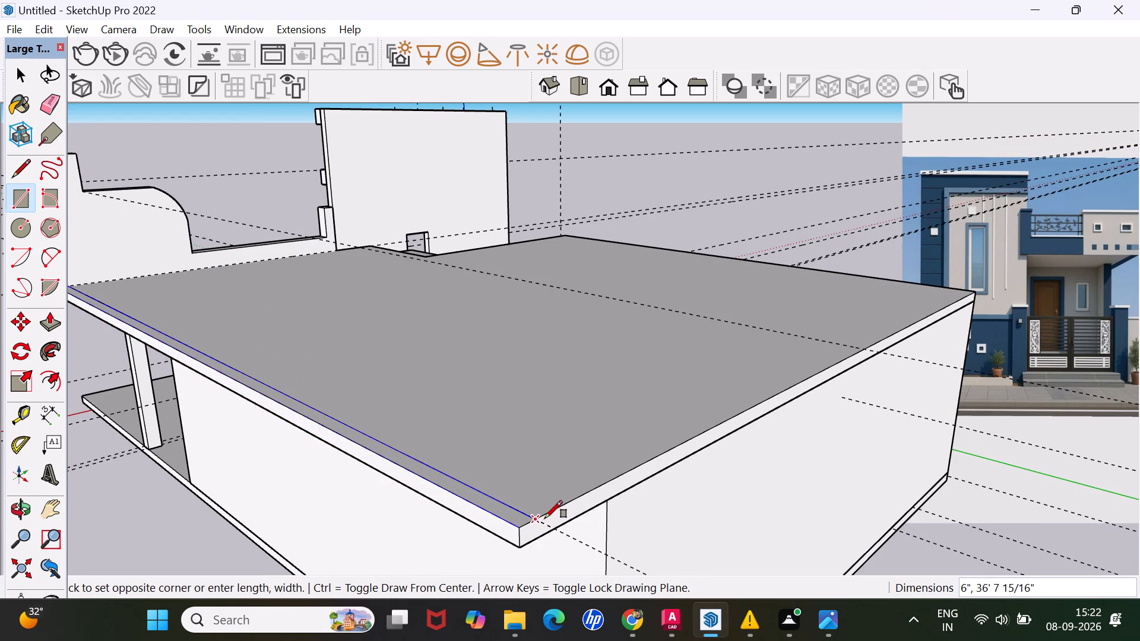
{"action": "left_click", "coordinate": [535, 517]}
Pull the narrow strip along the roof's side edge up by 3' to form a side parapet wall.
{"action": "scroll", "coordinate": [534, 478], "scroll_direction": "down", "scroll_amount": 3}
{"action": "key", "text": "p"}
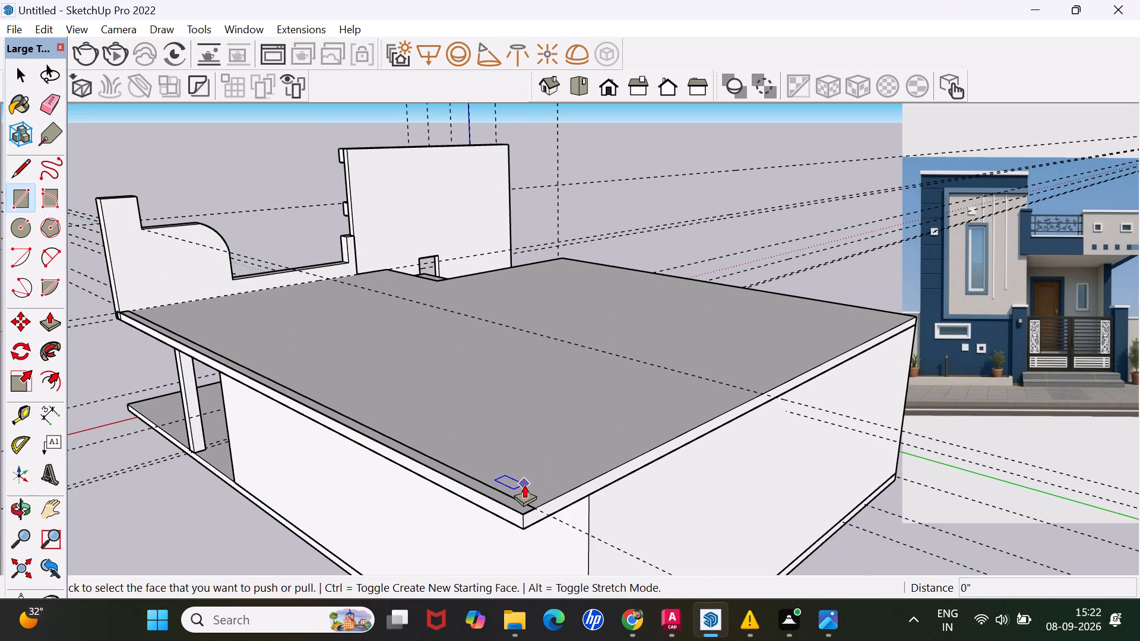
{"action": "scroll", "coordinate": [512, 490], "scroll_direction": "up", "scroll_amount": 3}
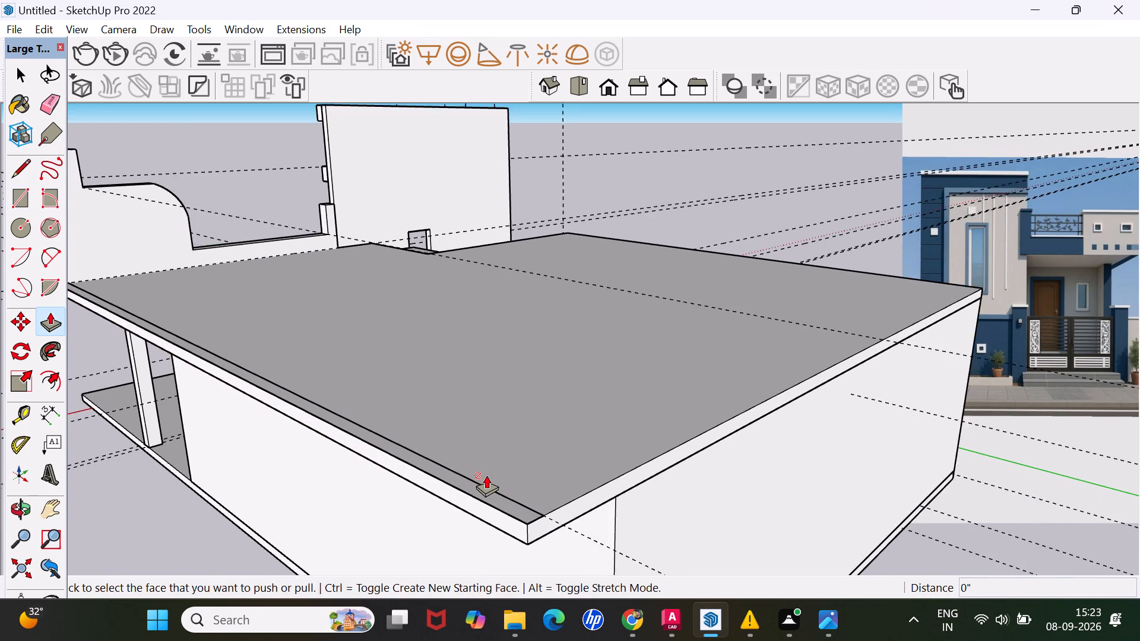
{"action": "scroll", "coordinate": [486, 475], "scroll_direction": "up", "scroll_amount": 5}
{"action": "left_click", "coordinate": [476, 501]}
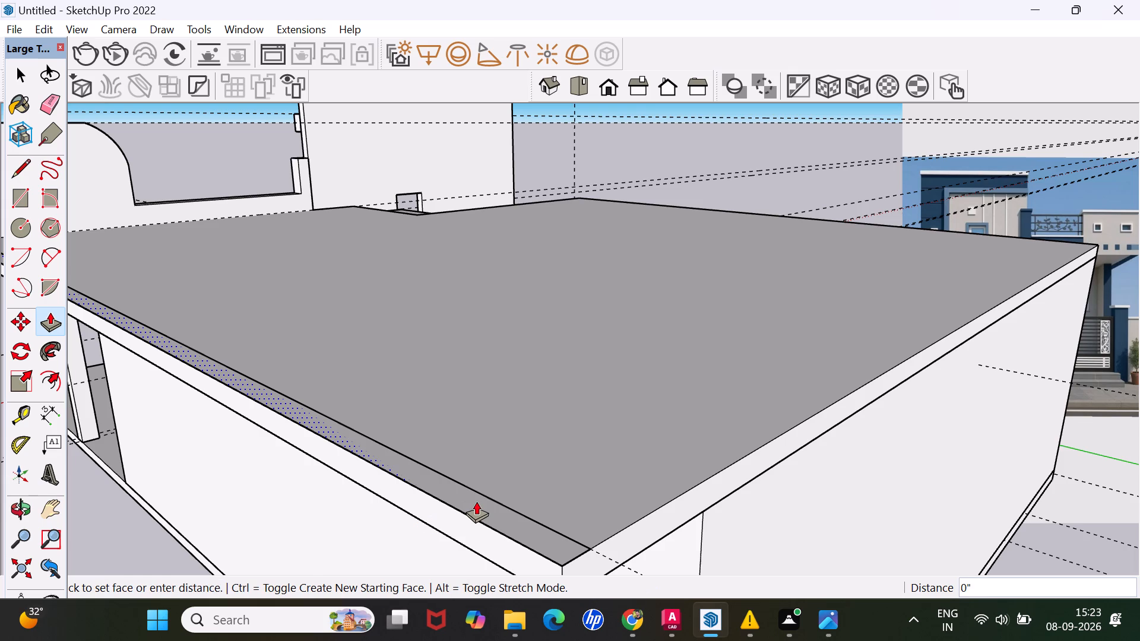
{"action": "type", "text": "3'"}
{"action": "key", "text": "Return"}
{"action": "scroll", "coordinate": [479, 353], "scroll_direction": "down", "scroll_amount": 17}
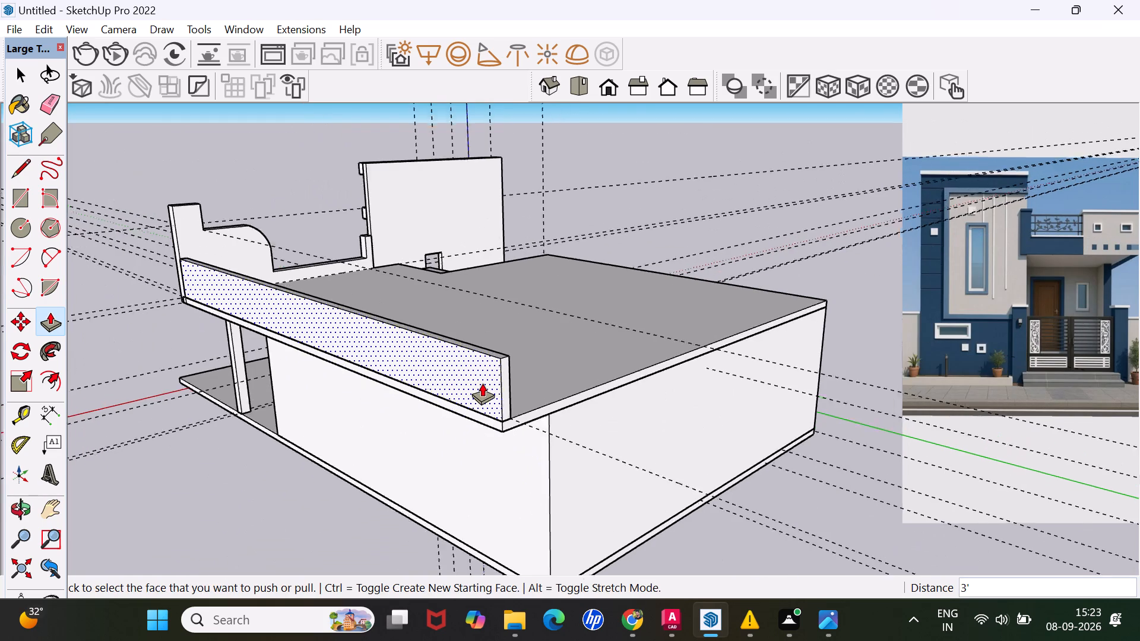
Examine the side parapet wall and where it meets the stepped porch parapet, from outside and from above.
{"action": "middle_click_drag", "start_coordinate": [476, 375], "coordinate": [679, 370]}
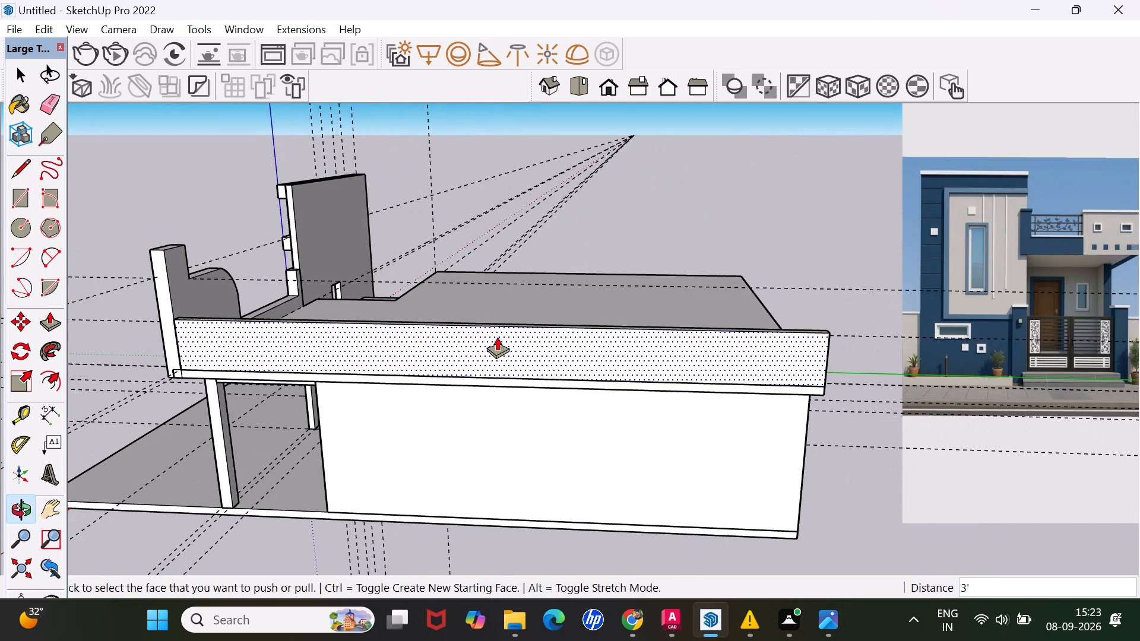
{"action": "middle_click_drag", "start_coordinate": [384, 324], "coordinate": [496, 326]}
{"action": "scroll", "coordinate": [468, 340], "scroll_direction": "up", "scroll_amount": 3}
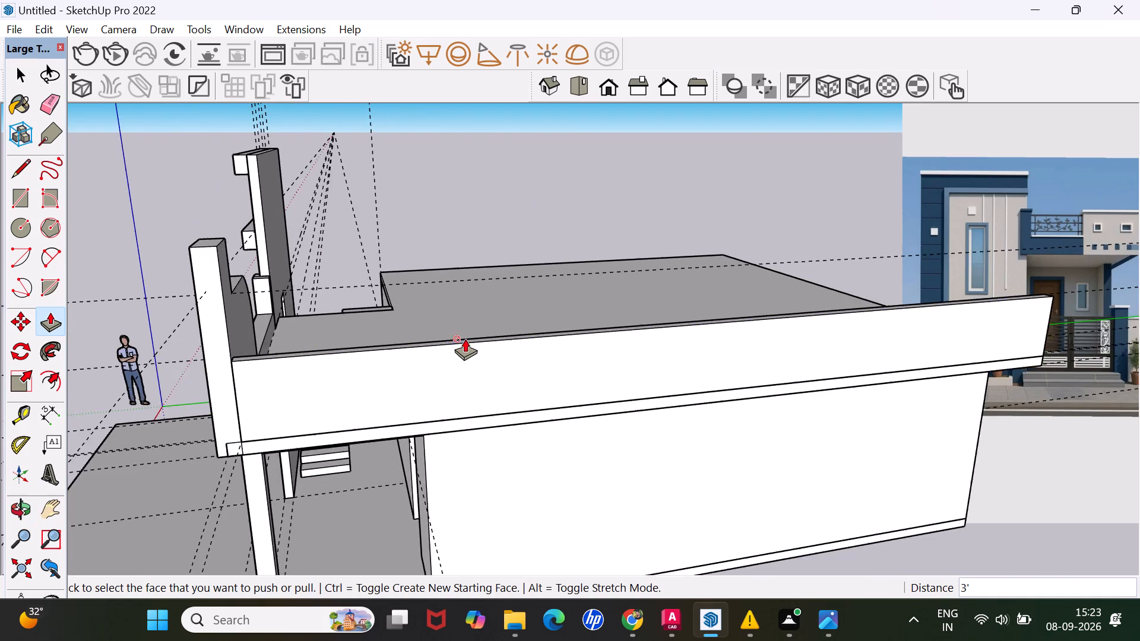
{"action": "scroll", "coordinate": [455, 339], "scroll_direction": "up", "scroll_amount": 3}
{"action": "middle_click_drag", "start_coordinate": [431, 352], "coordinate": [393, 351]}
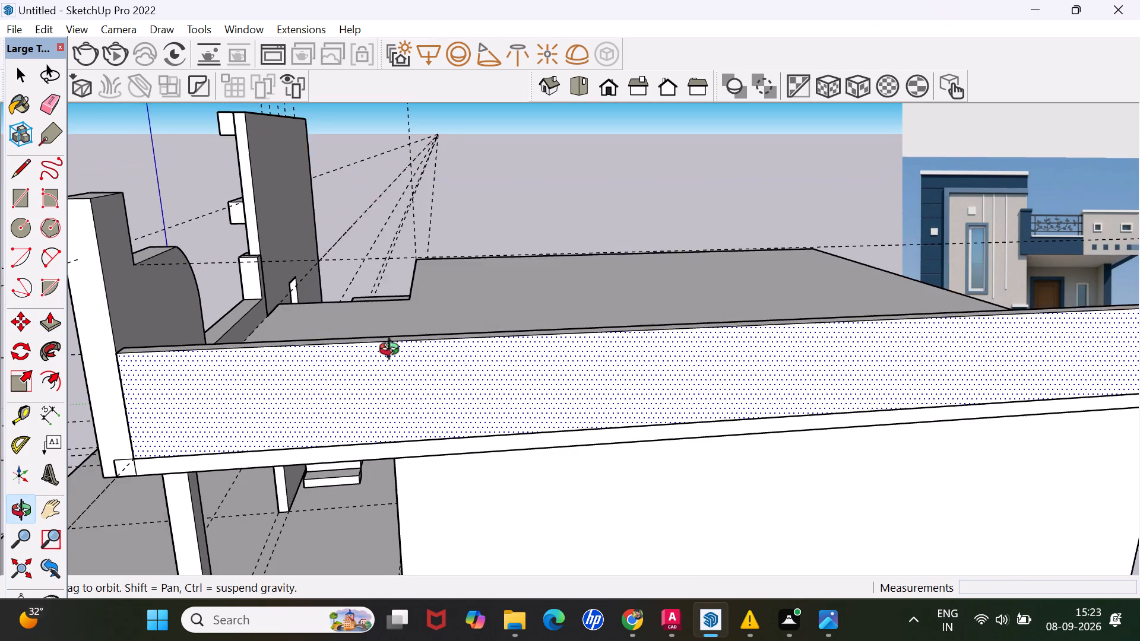
{"action": "middle_click_drag", "start_coordinate": [393, 351], "coordinate": [390, 352]}
{"action": "scroll", "coordinate": [401, 349], "scroll_direction": "up", "scroll_amount": 1}
{"action": "middle_click_drag", "start_coordinate": [412, 343], "coordinate": [391, 375]}
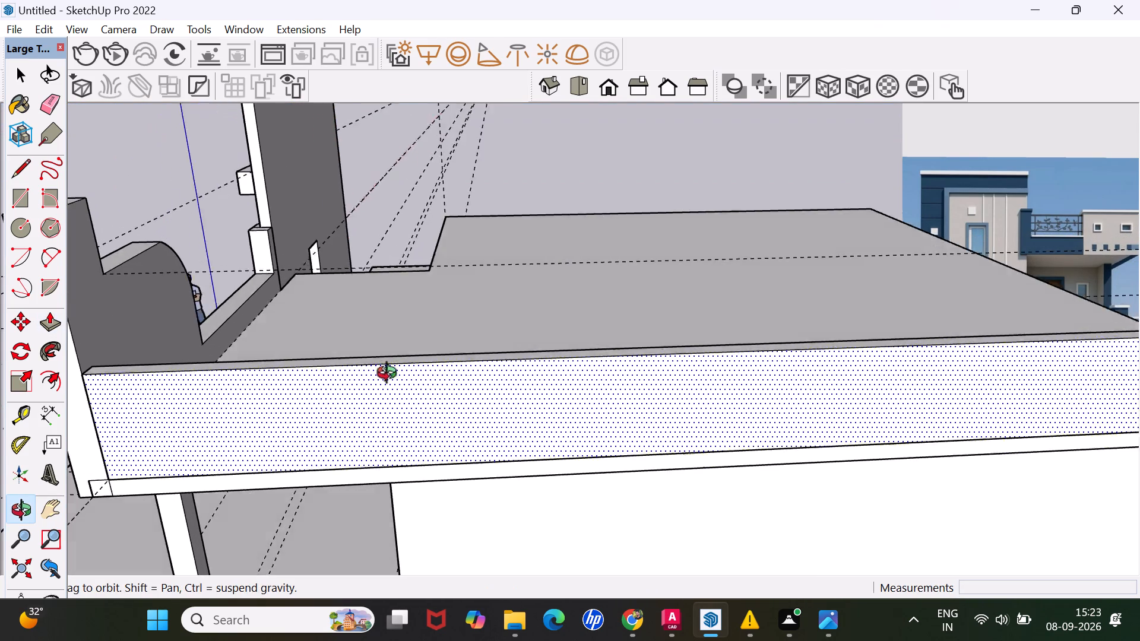
{"action": "middle_click_drag", "start_coordinate": [391, 375], "coordinate": [307, 440]}
{"action": "scroll", "coordinate": [370, 378], "scroll_direction": "up", "scroll_amount": 1}
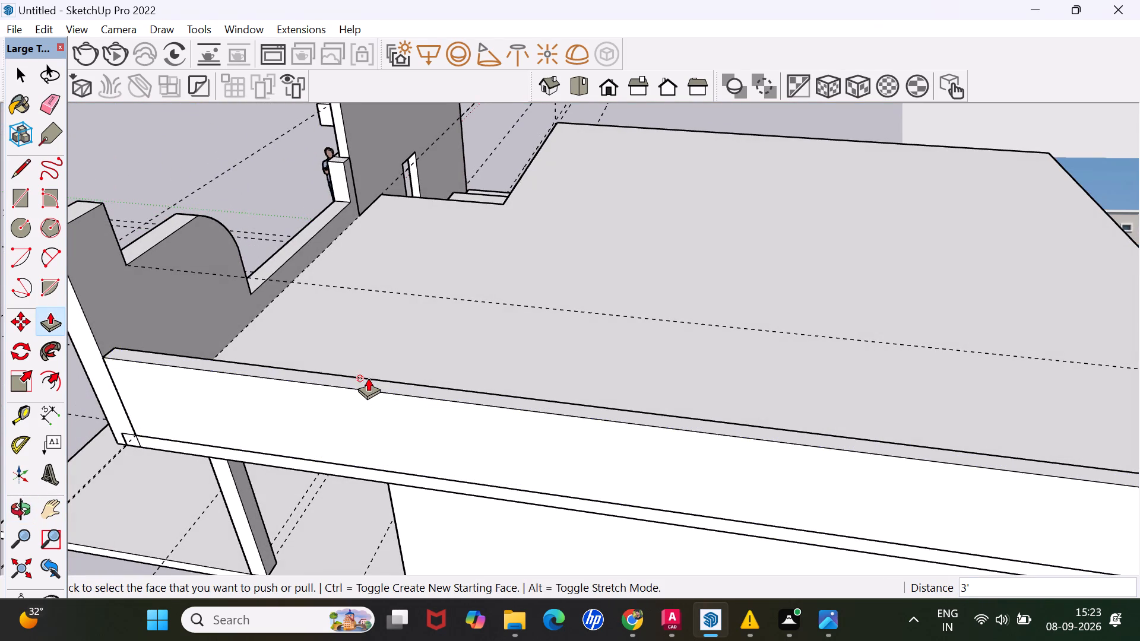
{"action": "scroll", "coordinate": [368, 376], "scroll_direction": "up", "scroll_amount": 2}
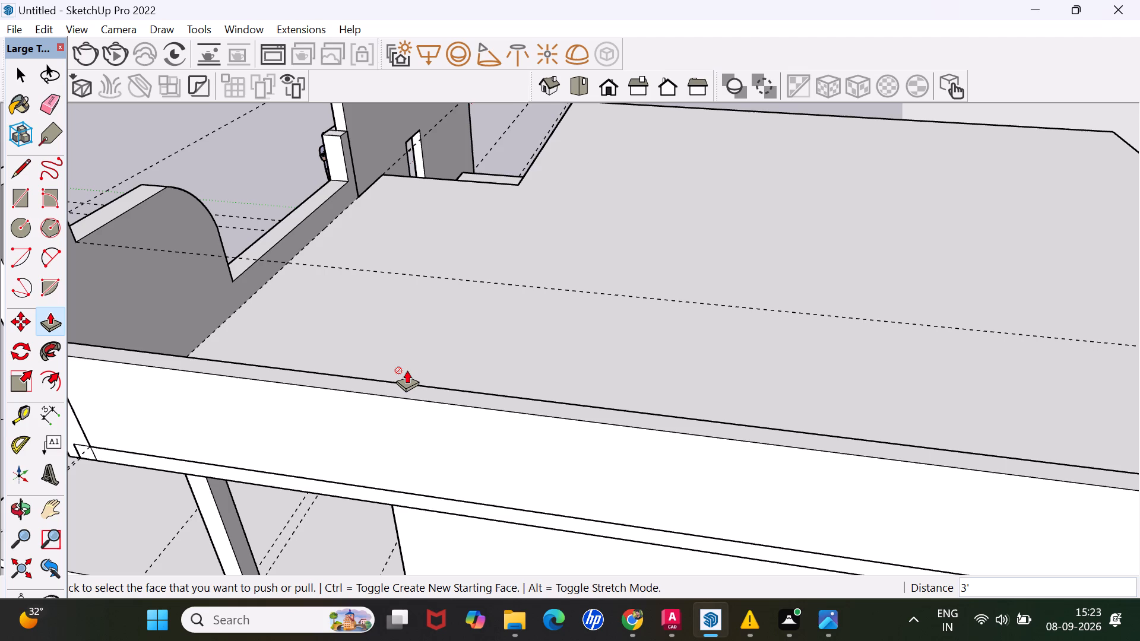
{"action": "scroll", "coordinate": [412, 361], "scroll_direction": "down", "scroll_amount": 3}
{"action": "scroll", "coordinate": [413, 357], "scroll_direction": "up", "scroll_amount": 1}
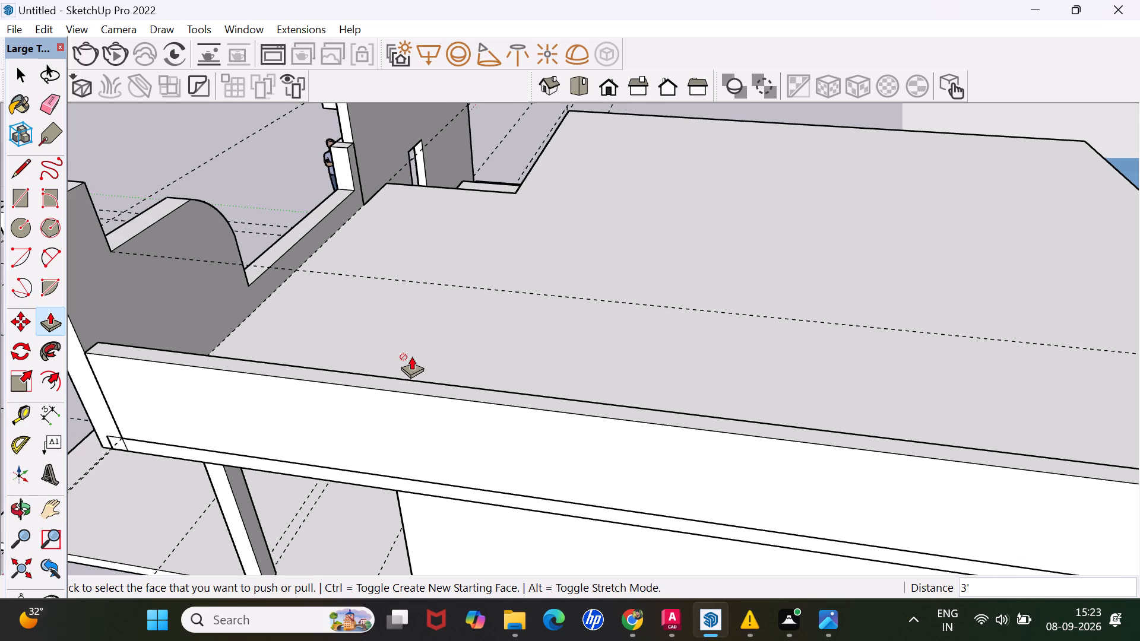
{"action": "scroll", "coordinate": [395, 347], "scroll_direction": "up", "scroll_amount": 3}
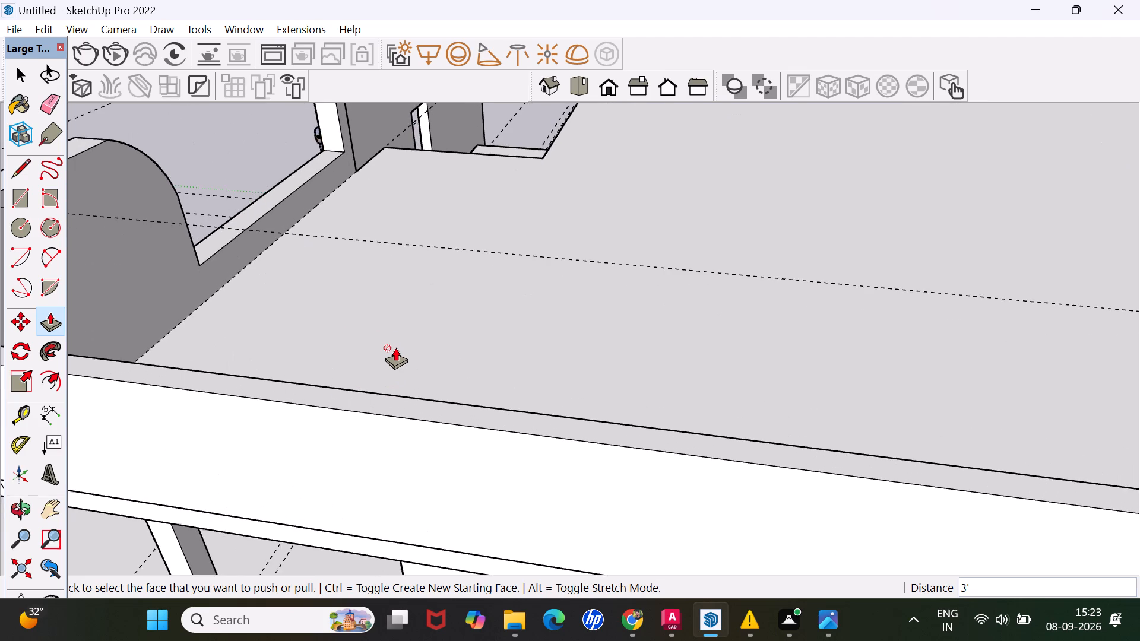
{"action": "scroll", "coordinate": [395, 347], "scroll_direction": "down", "scroll_amount": 4}
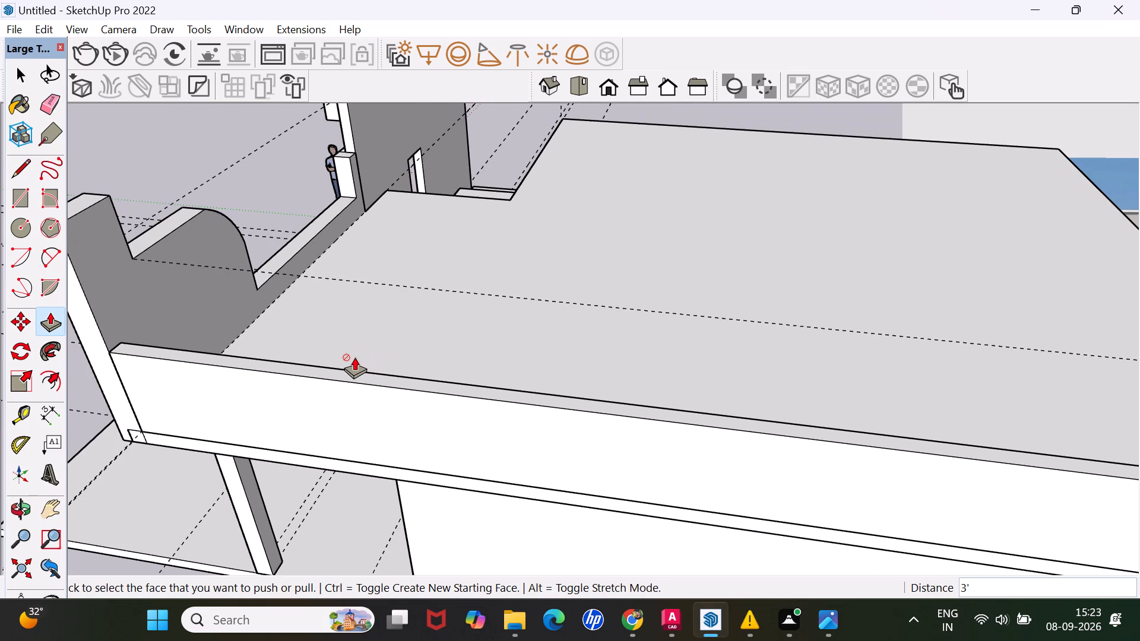
{"action": "scroll", "coordinate": [372, 346], "scroll_direction": "down", "scroll_amount": 1}
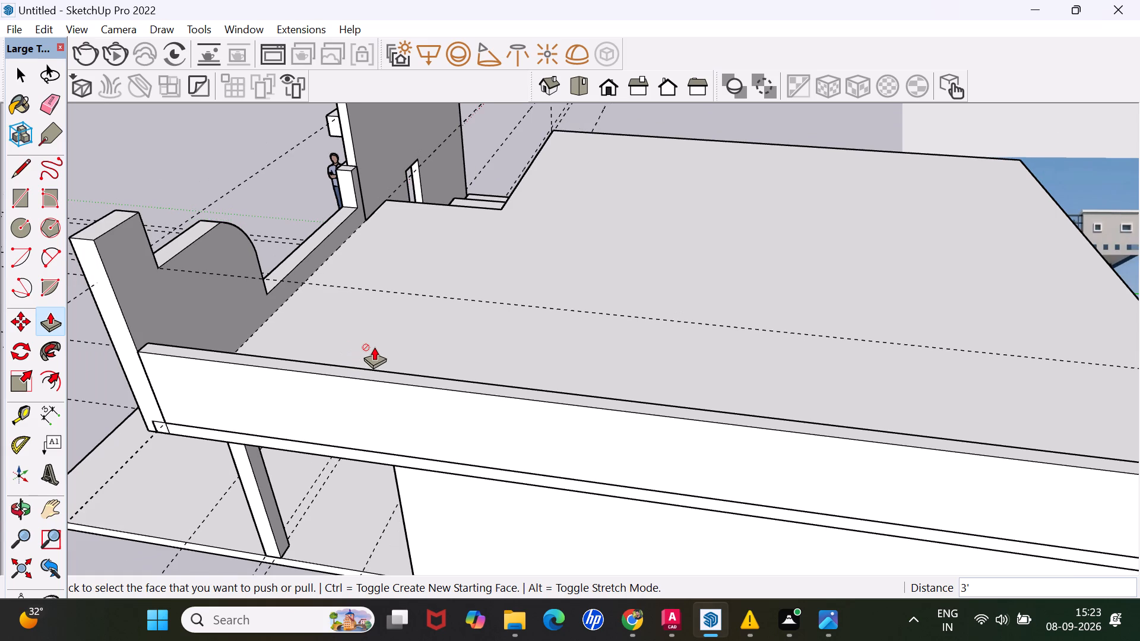
{"action": "scroll", "coordinate": [379, 330], "scroll_direction": "down", "scroll_amount": 2}
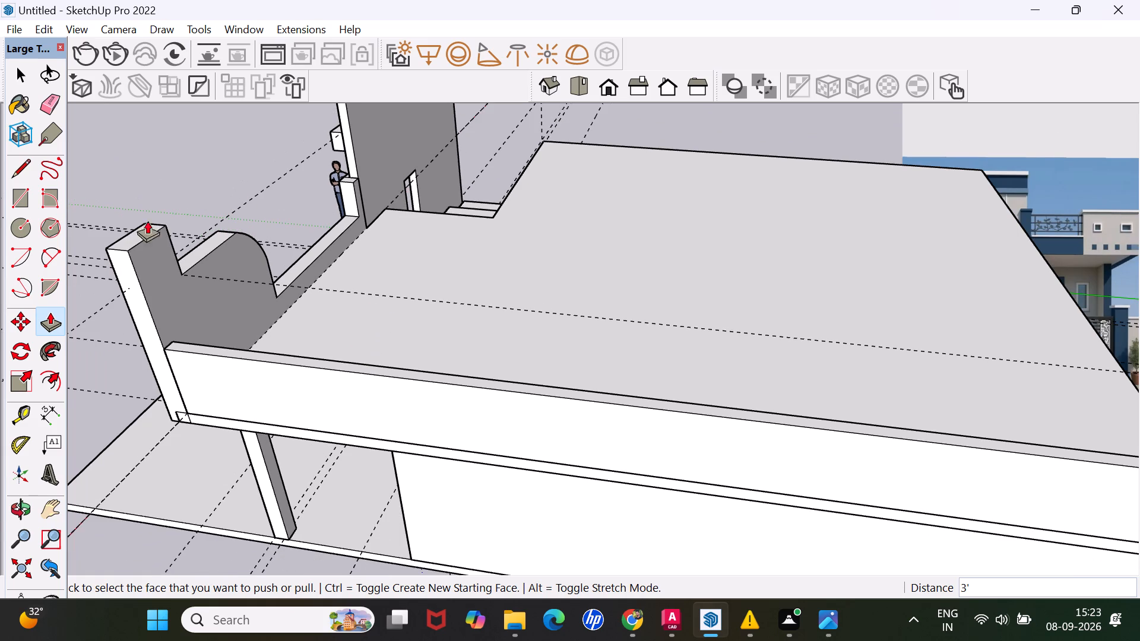
Draw a rectangle 2' by about 7 5/8" across the top of the inner face of the porch parapet's tall end.
{"action": "middle_click_drag", "start_coordinate": [186, 261], "coordinate": [94, 271]}
{"action": "scroll", "coordinate": [81, 210], "scroll_direction": "up", "scroll_amount": 1}
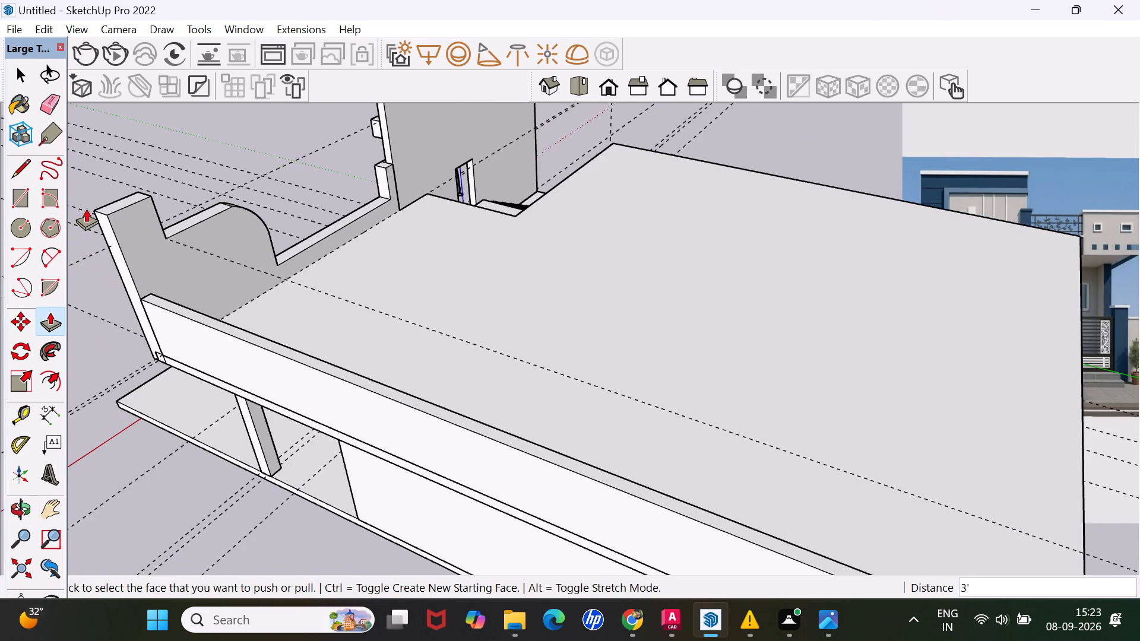
{"action": "scroll", "coordinate": [86, 208], "scroll_direction": "up", "scroll_amount": 7}
{"action": "key", "text": "space"}
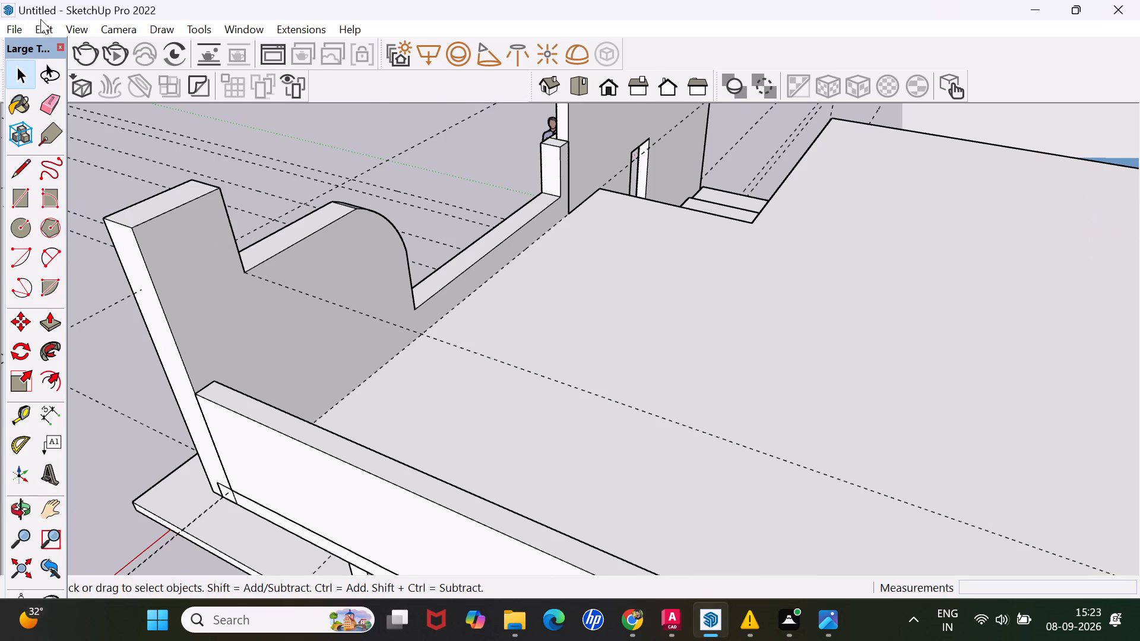
{"action": "left_click", "coordinate": [18, 195]}
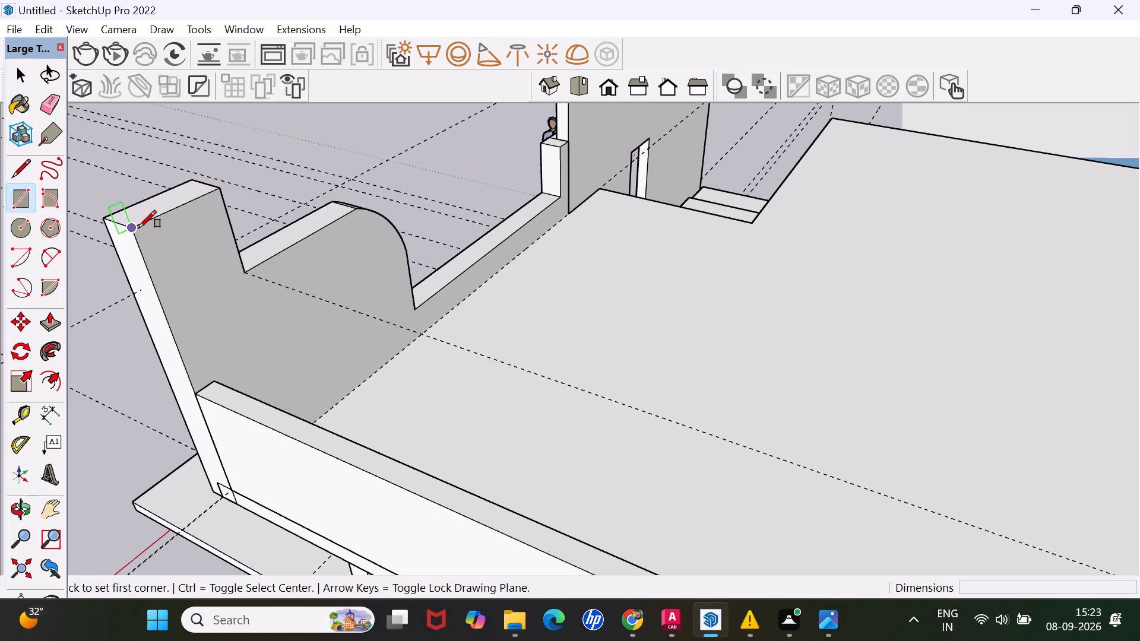
{"action": "left_click", "coordinate": [138, 228]}
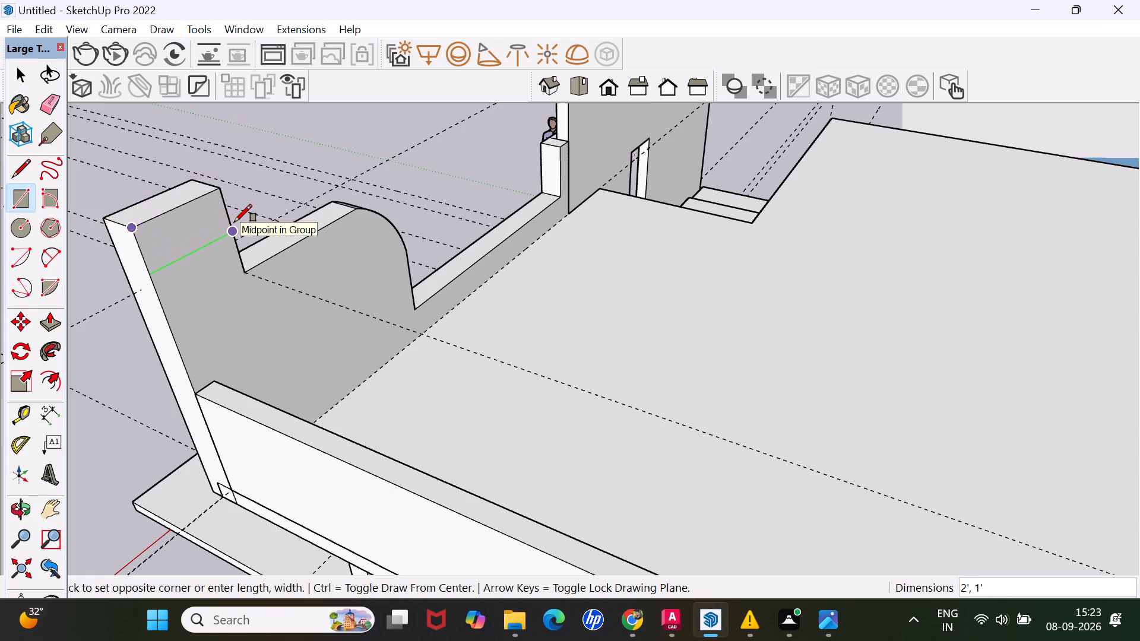
{"action": "scroll", "coordinate": [234, 222], "scroll_direction": "up", "scroll_amount": 2}
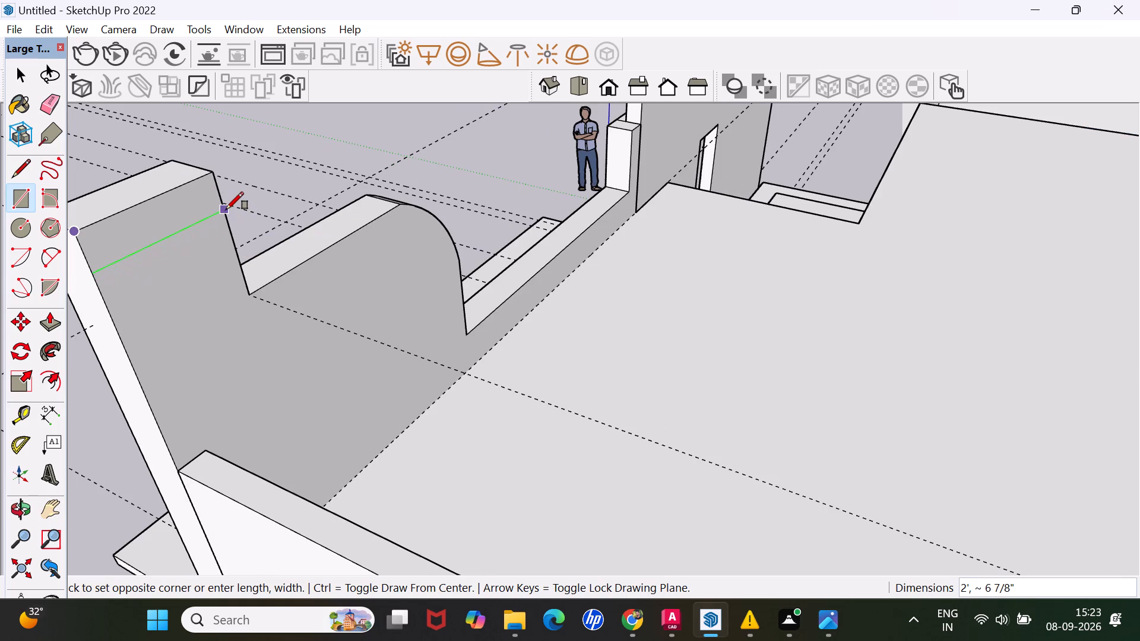
{"action": "left_click", "coordinate": [230, 213]}
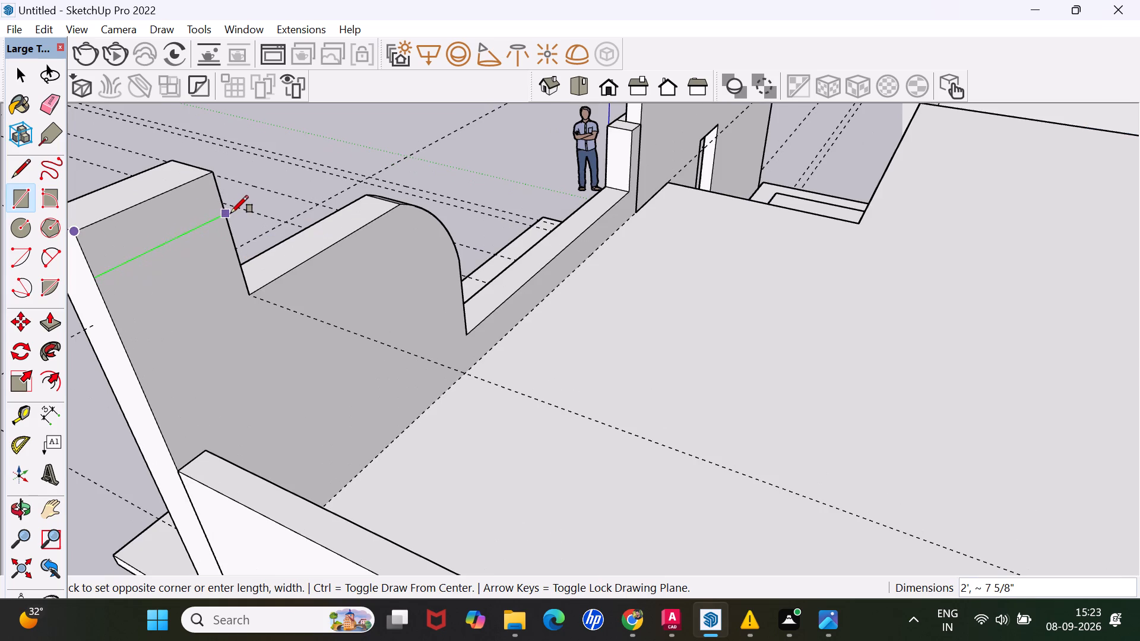
Pull the rectangle at the top of the parapet's tall end inward over the roof by 4'.
{"action": "key", "text": "p"}
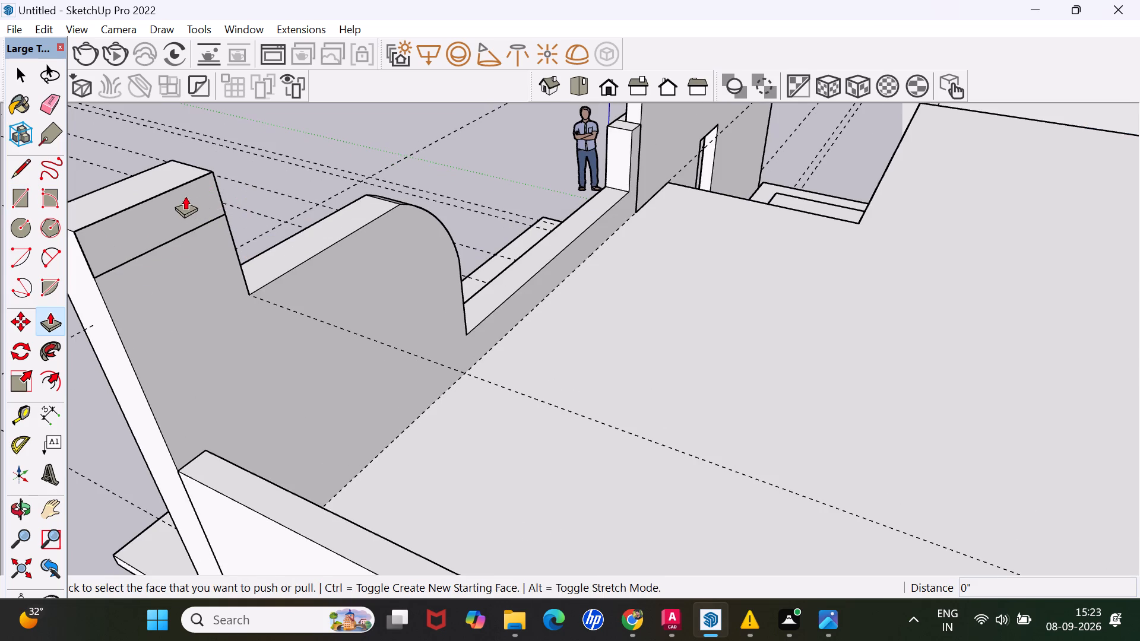
{"action": "scroll", "coordinate": [161, 212], "scroll_direction": "up", "scroll_amount": 3}
{"action": "left_click", "coordinate": [159, 199]}
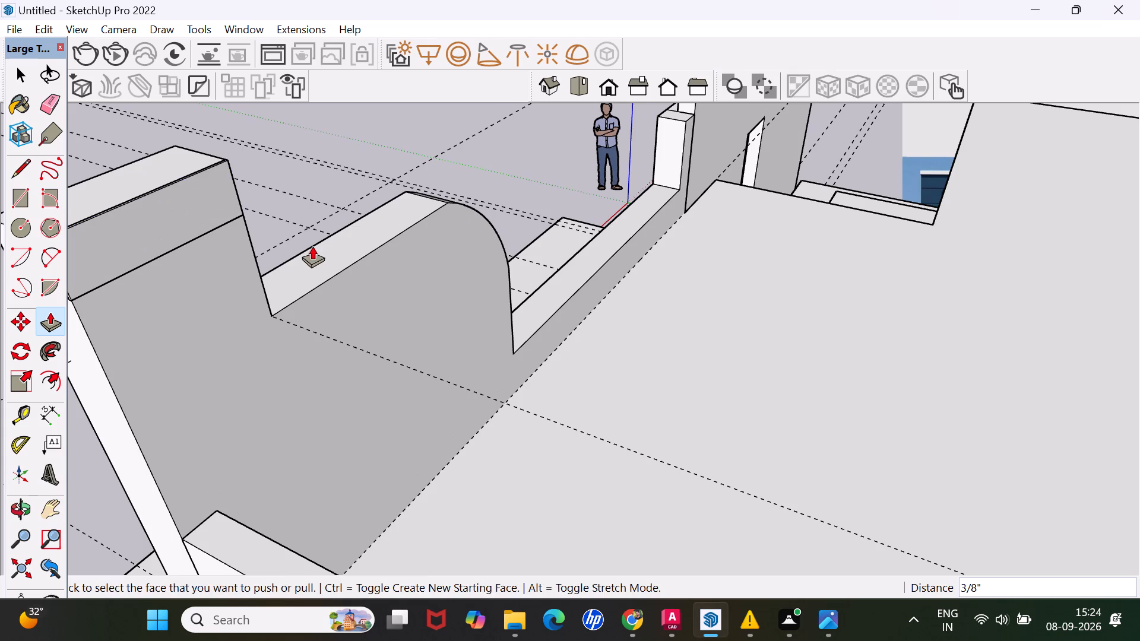
{"action": "key", "text": "ctrl+z"}
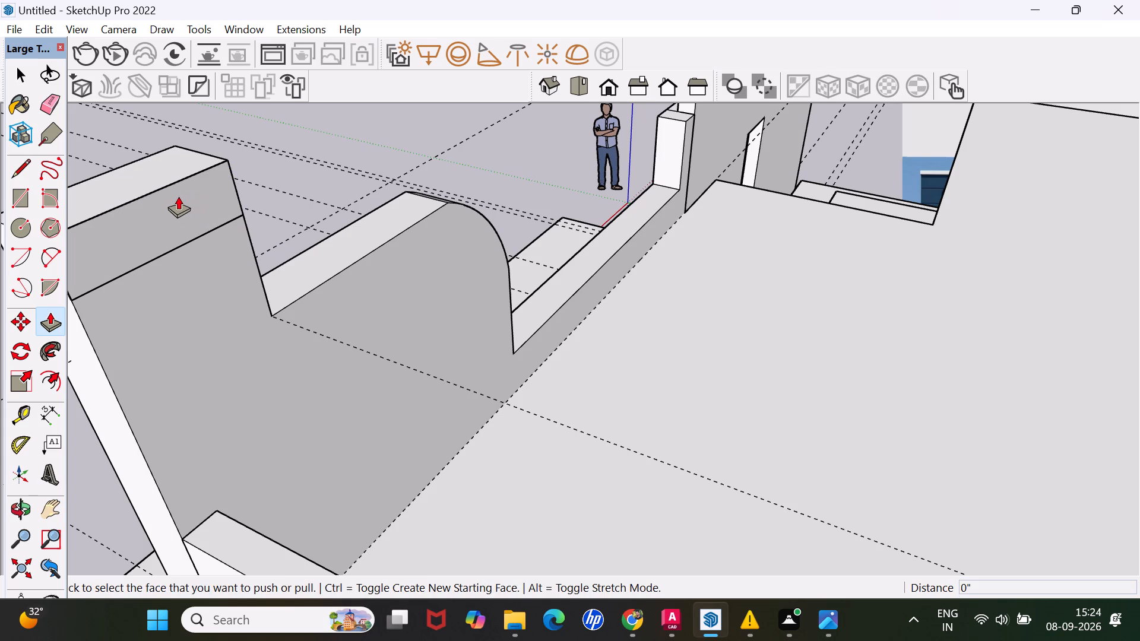
{"action": "scroll", "coordinate": [158, 192], "scroll_direction": "up", "scroll_amount": 3}
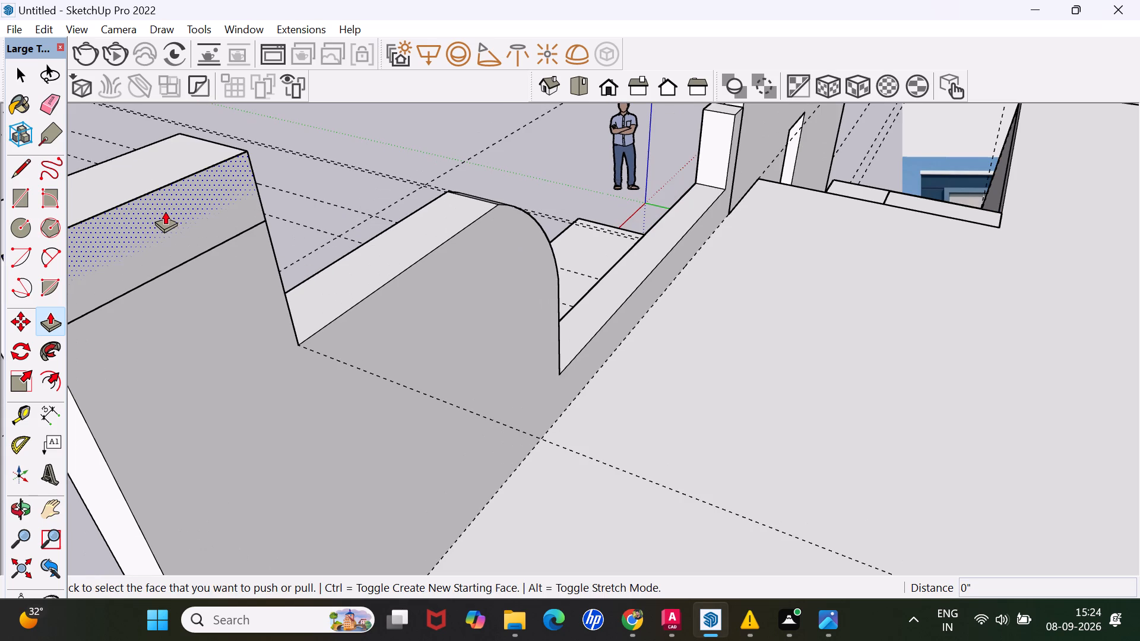
{"action": "left_click", "coordinate": [166, 211]}
{"action": "scroll", "coordinate": [316, 277], "scroll_direction": "down", "scroll_amount": 15}
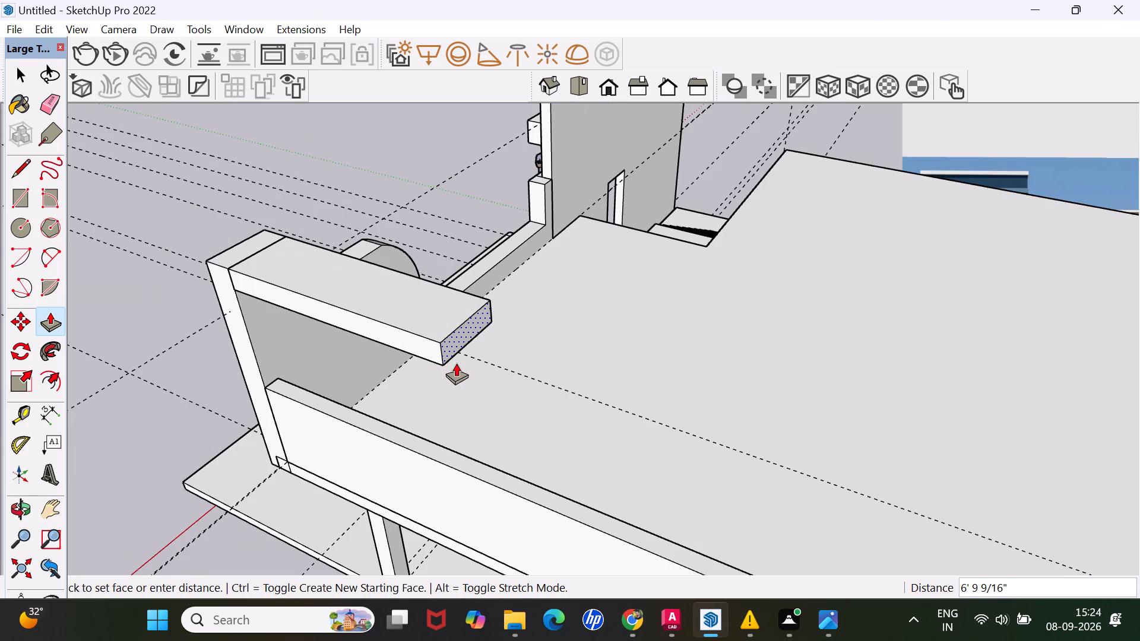
{"action": "key", "text": "4"}
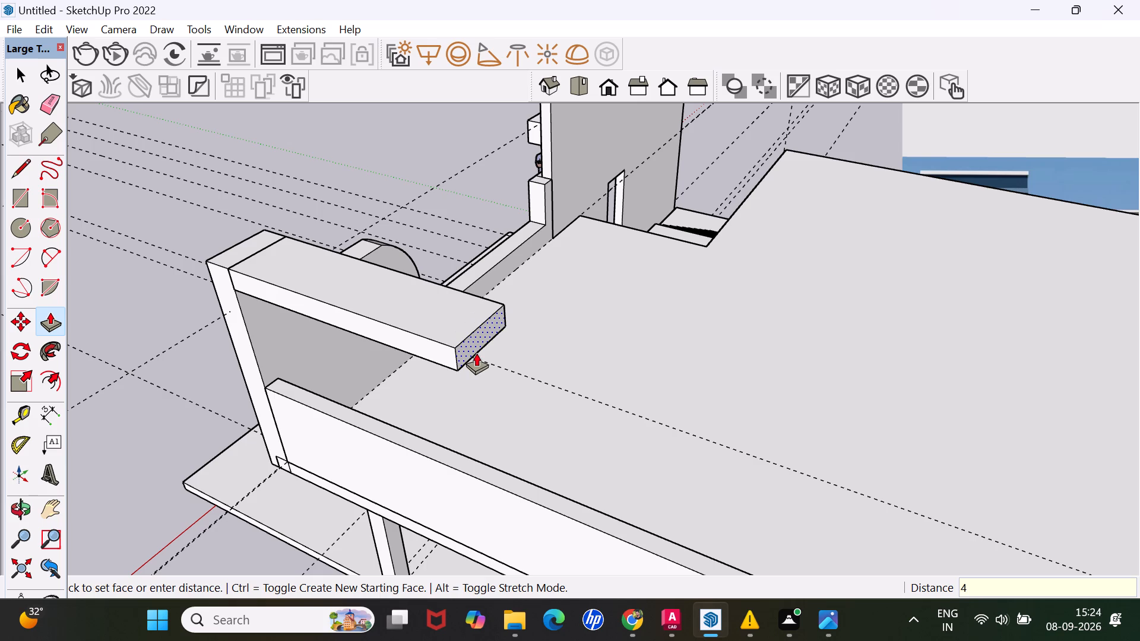
{"action": "key", "text": "apostrophe"}
{"action": "key", "text": "Return"}
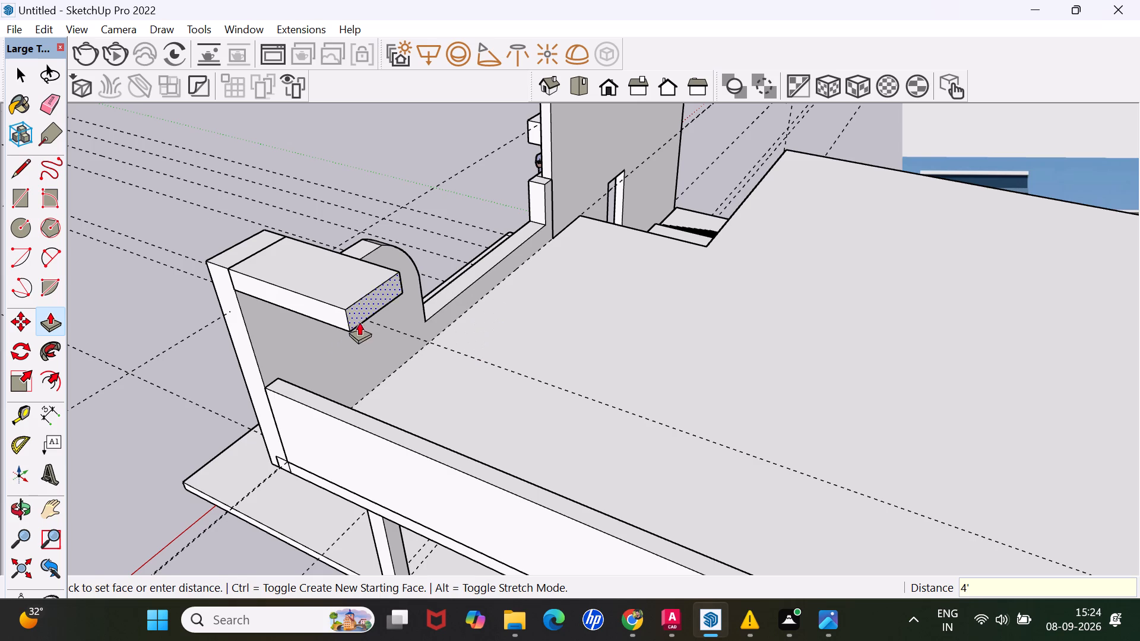
Examine the projecting block on the parapet's tall end from the side, from above and from the roof side.
{"action": "middle_click_drag", "start_coordinate": [362, 319], "coordinate": [538, 259]}
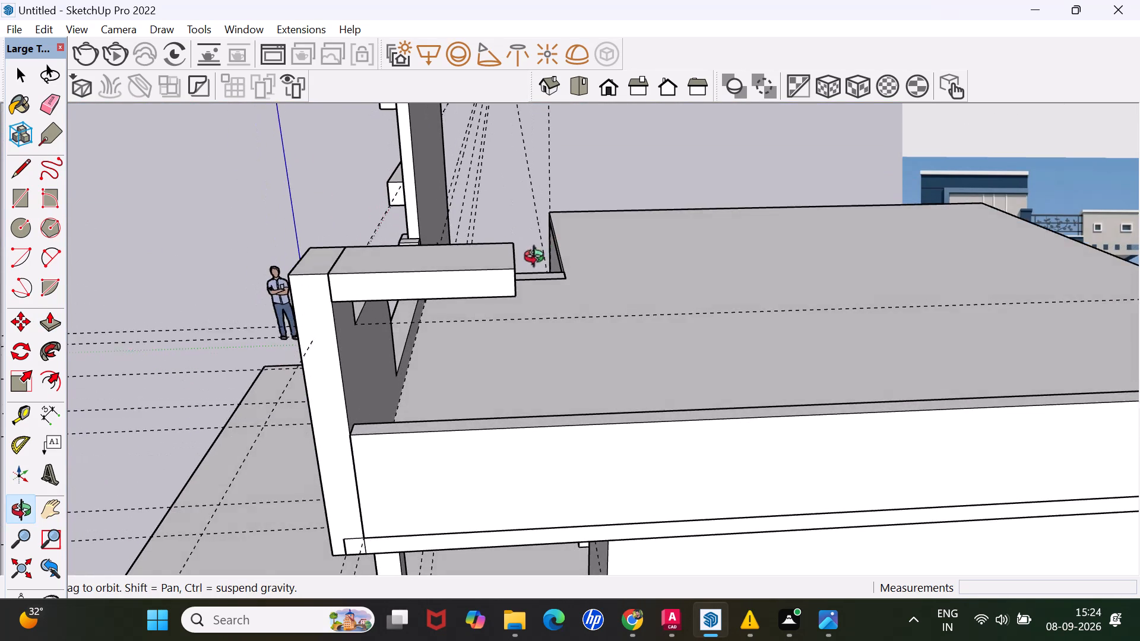
{"action": "middle_click_drag", "start_coordinate": [538, 259], "coordinate": [537, 259]}
{"action": "scroll", "coordinate": [503, 266], "scroll_direction": "up", "scroll_amount": 2}
{"action": "middle_click_drag", "start_coordinate": [498, 259], "coordinate": [590, 246]}
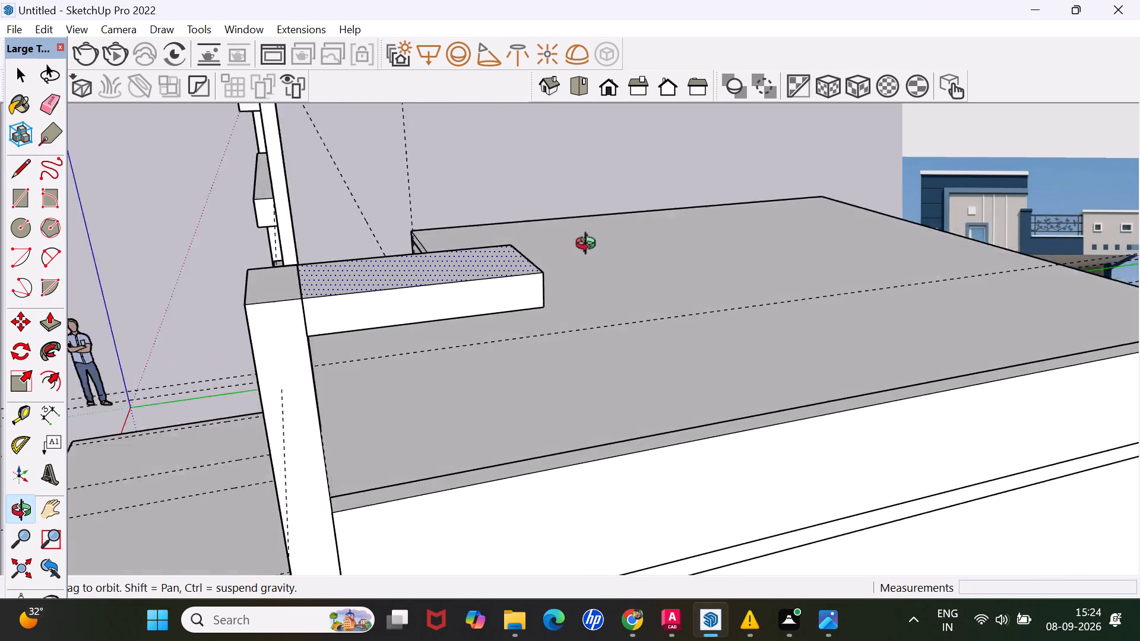
{"action": "middle_click_drag", "start_coordinate": [590, 246], "coordinate": [787, 182]}
{"action": "middle_click_drag", "start_coordinate": [615, 269], "coordinate": [318, 343]}
{"action": "middle_click_drag", "start_coordinate": [577, 226], "coordinate": [350, 310]}
{"action": "scroll", "coordinate": [572, 230], "scroll_direction": "down", "scroll_amount": 1}
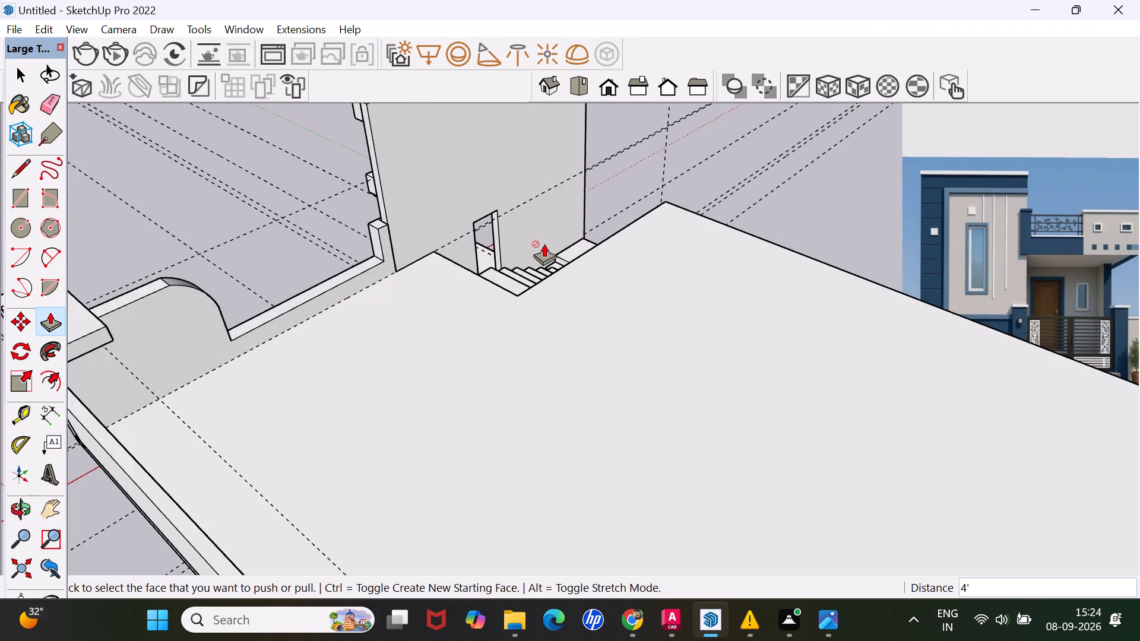
{"action": "scroll", "coordinate": [535, 229], "scroll_direction": "down", "scroll_amount": 1}
{"action": "middle_click_drag", "start_coordinate": [360, 308], "coordinate": [78, 295]}
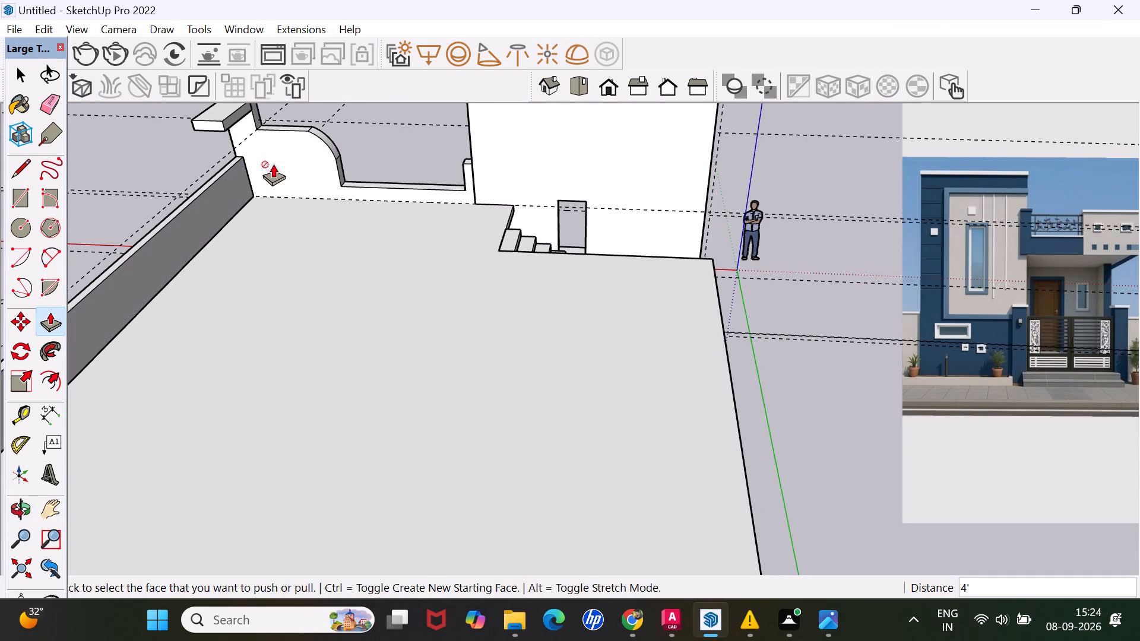
{"action": "scroll", "coordinate": [273, 161], "scroll_direction": "down", "scroll_amount": 8}
Extend the projecting block's side face about 14' 9 1/4" over the porch parapet to the edge of the tall front wall.
{"action": "scroll", "coordinate": [260, 118], "scroll_direction": "up", "scroll_amount": 7}
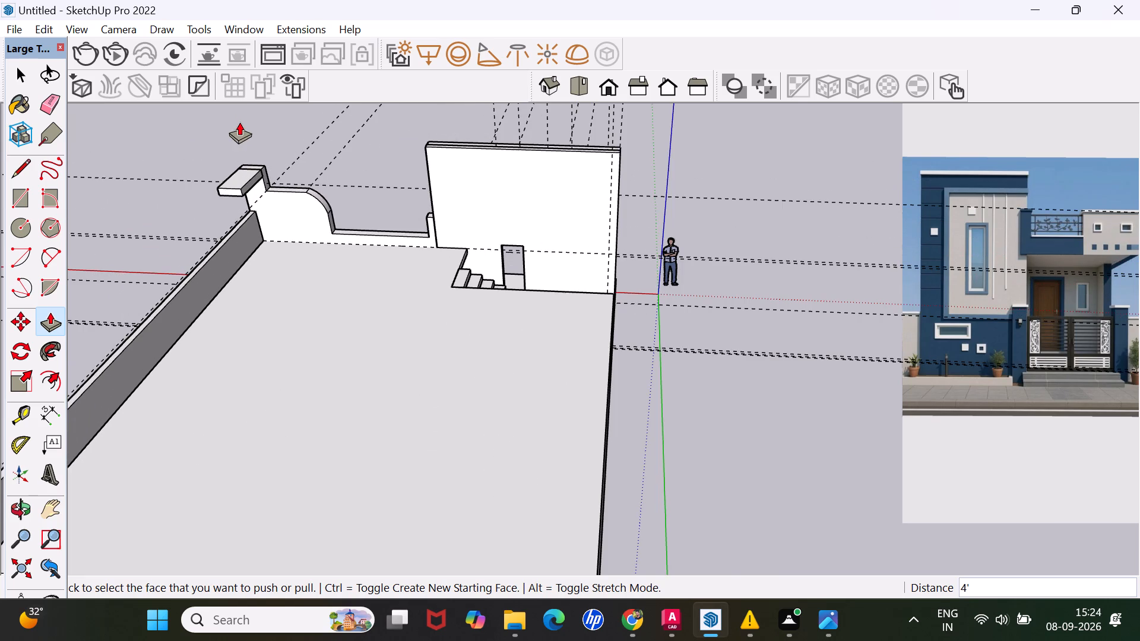
{"action": "scroll", "coordinate": [246, 151], "scroll_direction": "up", "scroll_amount": 8}
{"action": "scroll", "coordinate": [196, 173], "scroll_direction": "up", "scroll_amount": 6}
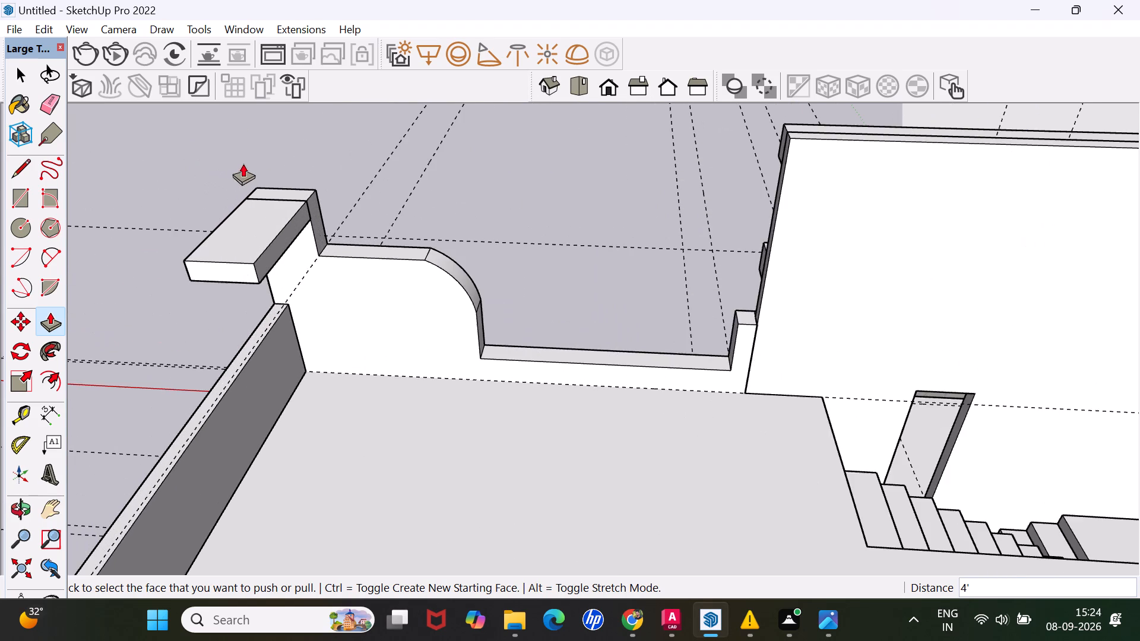
{"action": "scroll", "coordinate": [258, 174], "scroll_direction": "up", "scroll_amount": 9}
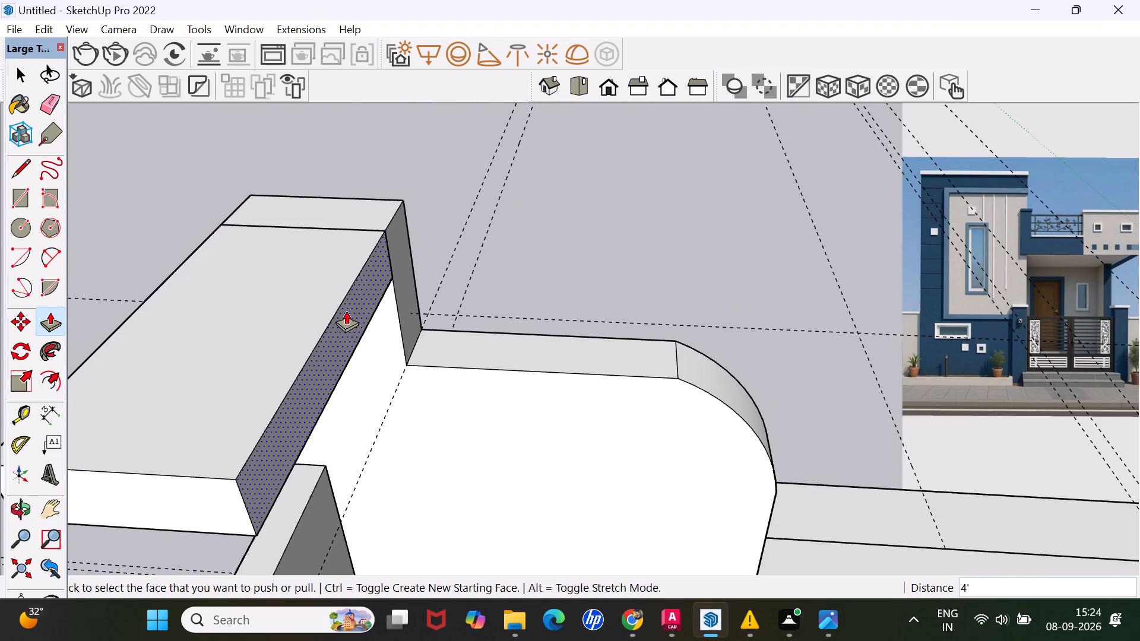
{"action": "left_click", "coordinate": [347, 316]}
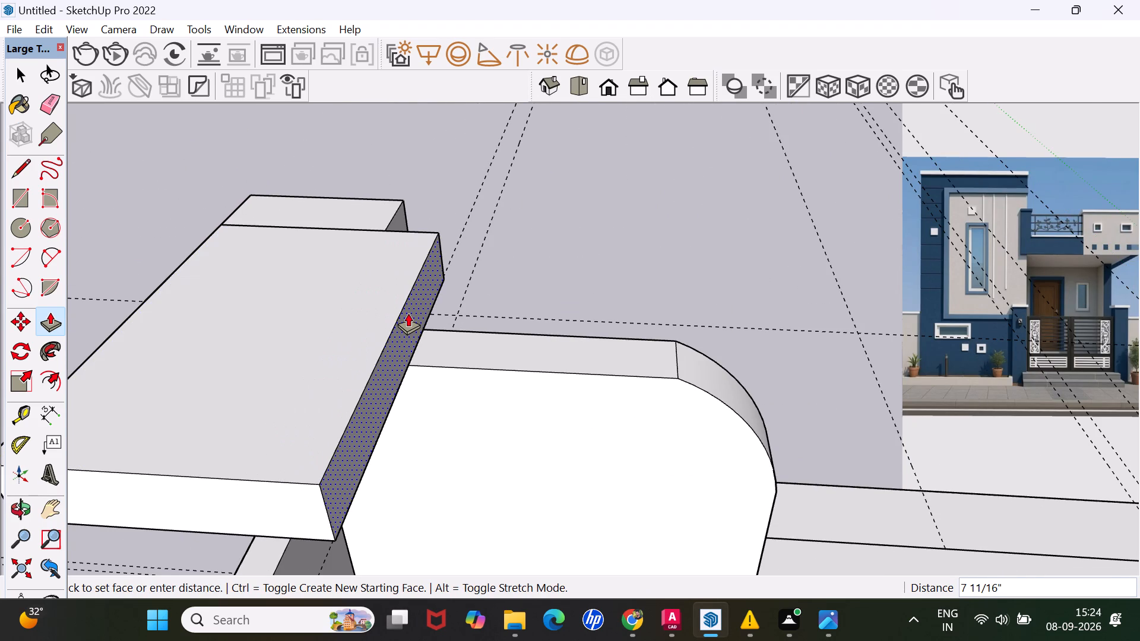
{"action": "scroll", "coordinate": [640, 366], "scroll_direction": "down", "scroll_amount": 8}
{"action": "scroll", "coordinate": [712, 364], "scroll_direction": "down", "scroll_amount": 12}
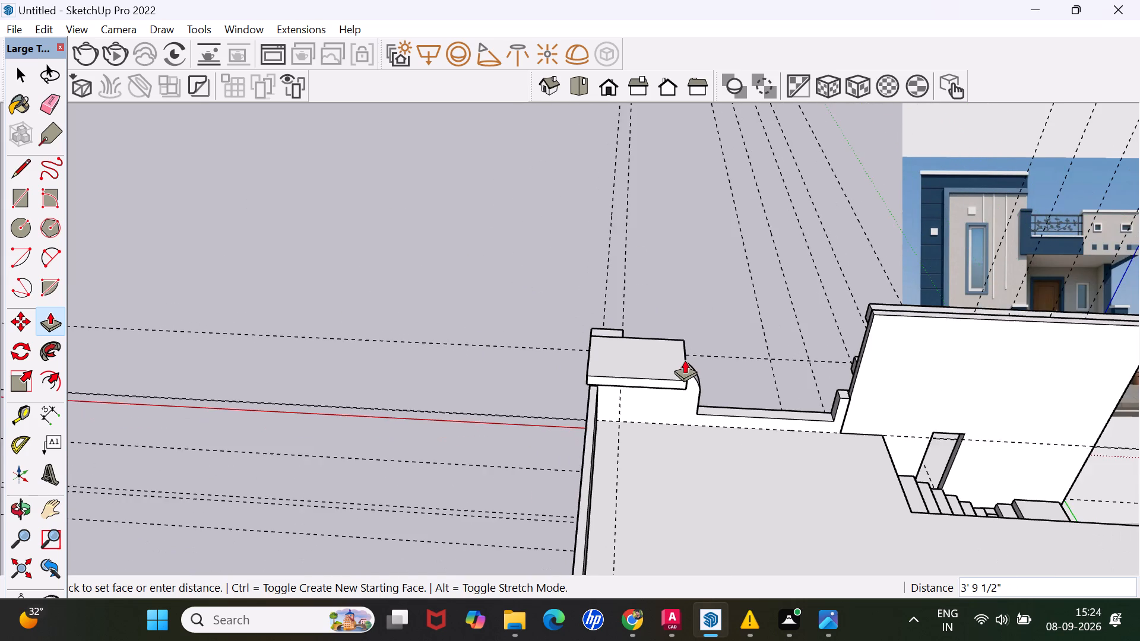
{"action": "scroll", "coordinate": [685, 360], "scroll_direction": "down", "scroll_amount": 4}
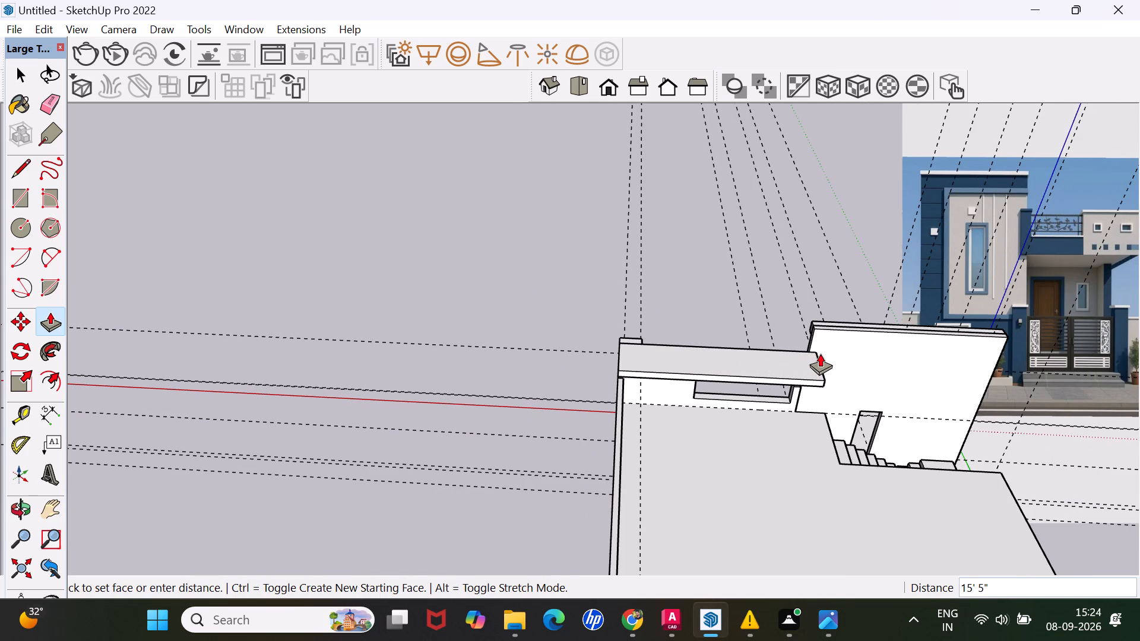
{"action": "scroll", "coordinate": [816, 353], "scroll_direction": "up", "scroll_amount": 4}
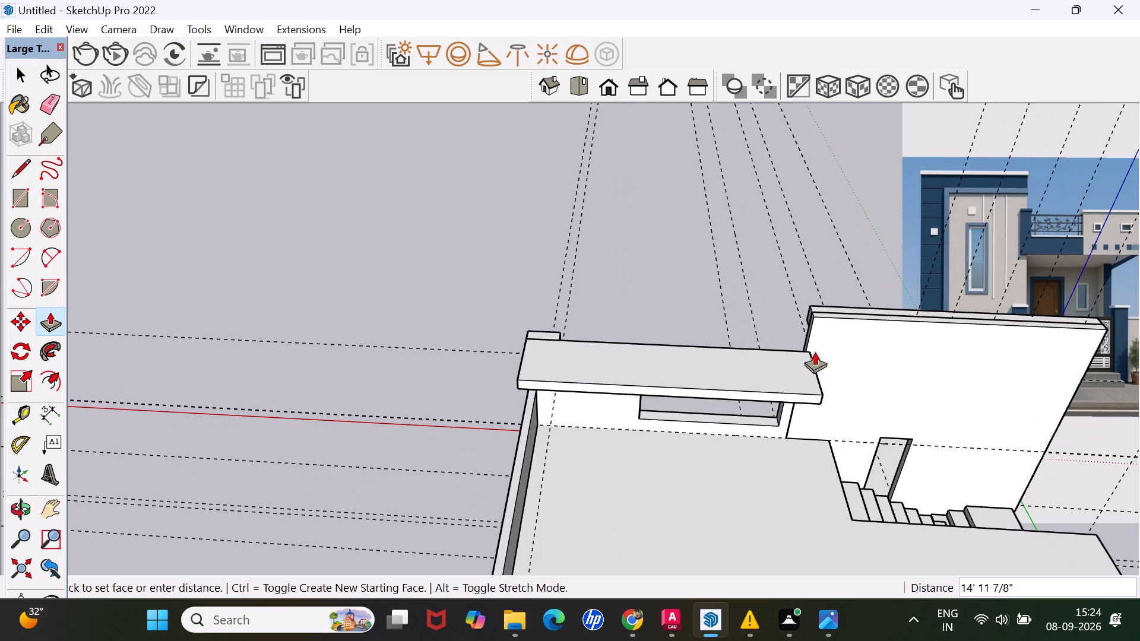
{"action": "scroll", "coordinate": [815, 351], "scroll_direction": "up", "scroll_amount": 3}
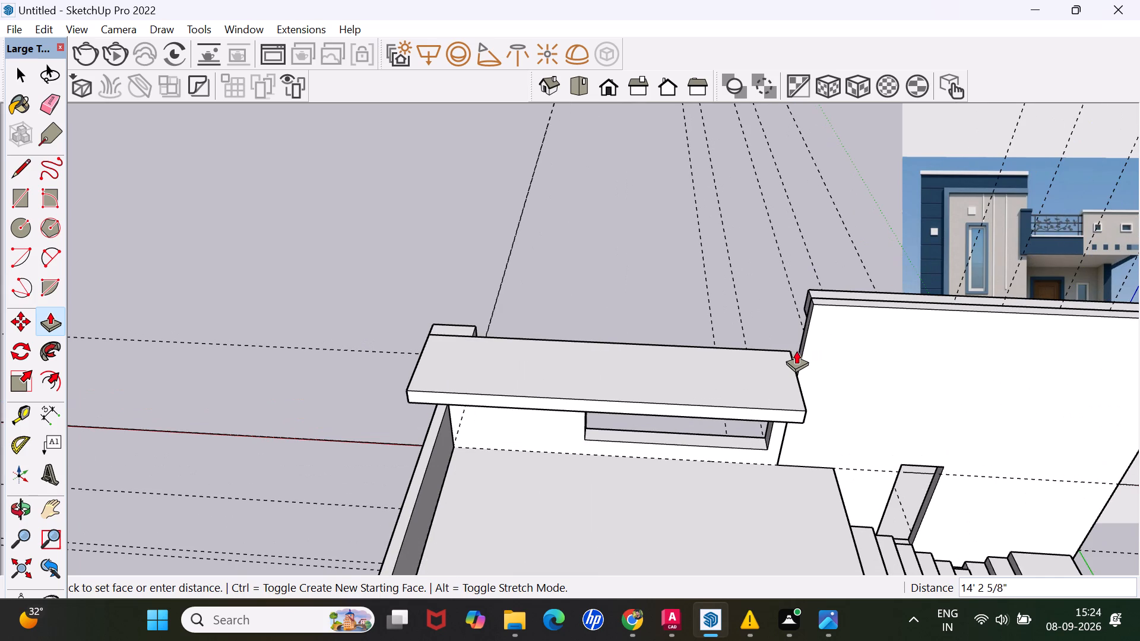
{"action": "scroll", "coordinate": [795, 344], "scroll_direction": "up", "scroll_amount": 5}
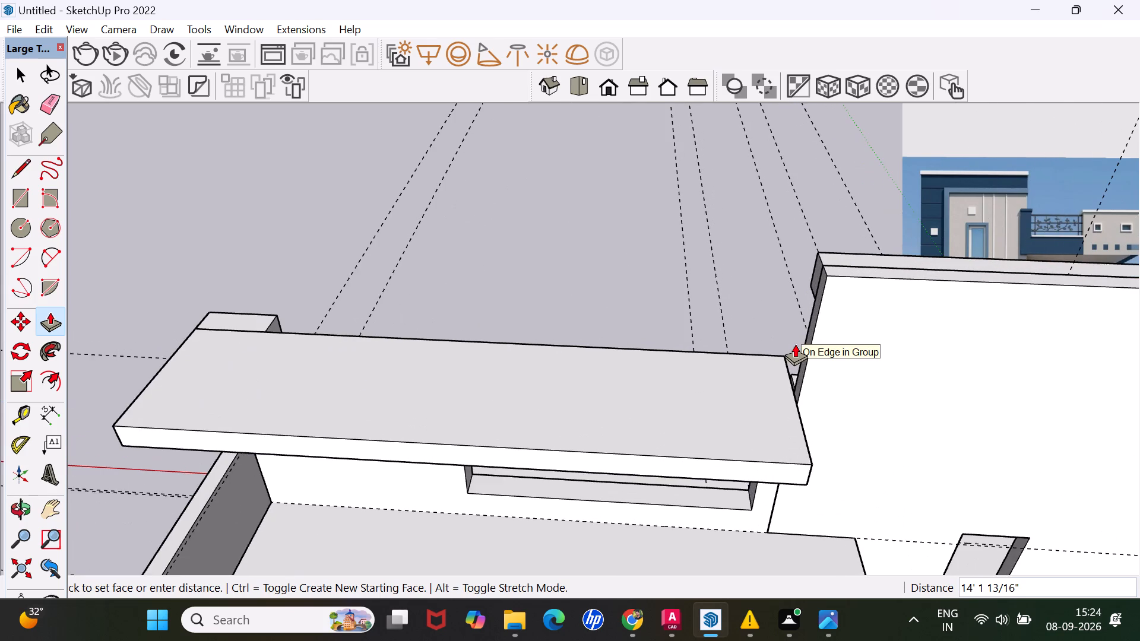
{"action": "scroll", "coordinate": [795, 344], "scroll_direction": "up", "scroll_amount": 5}
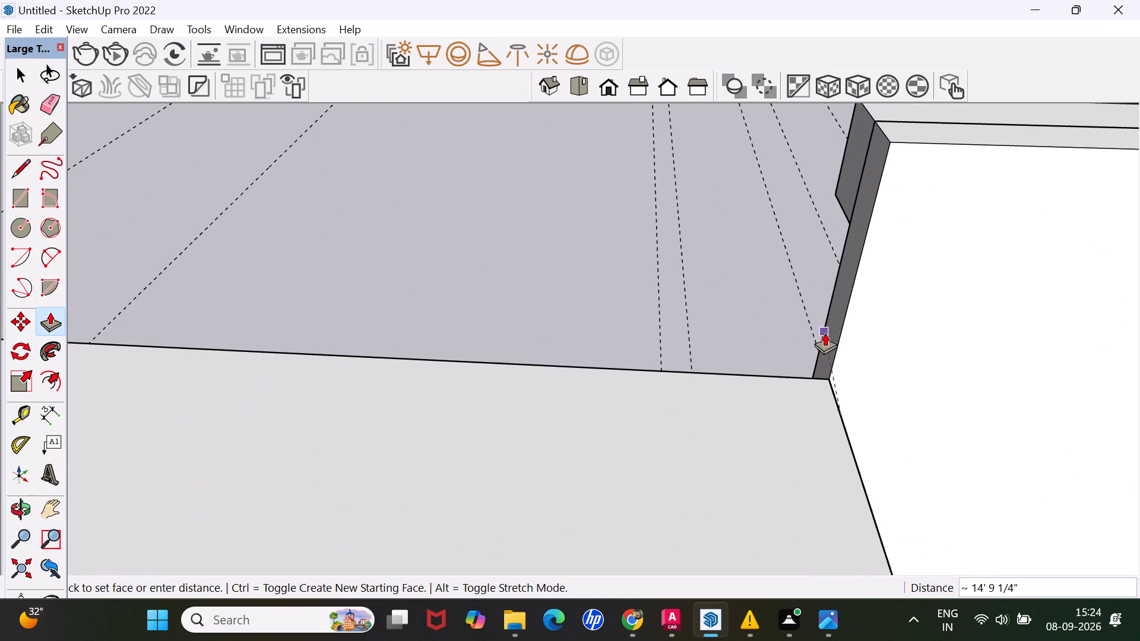
{"action": "left_click", "coordinate": [847, 308]}
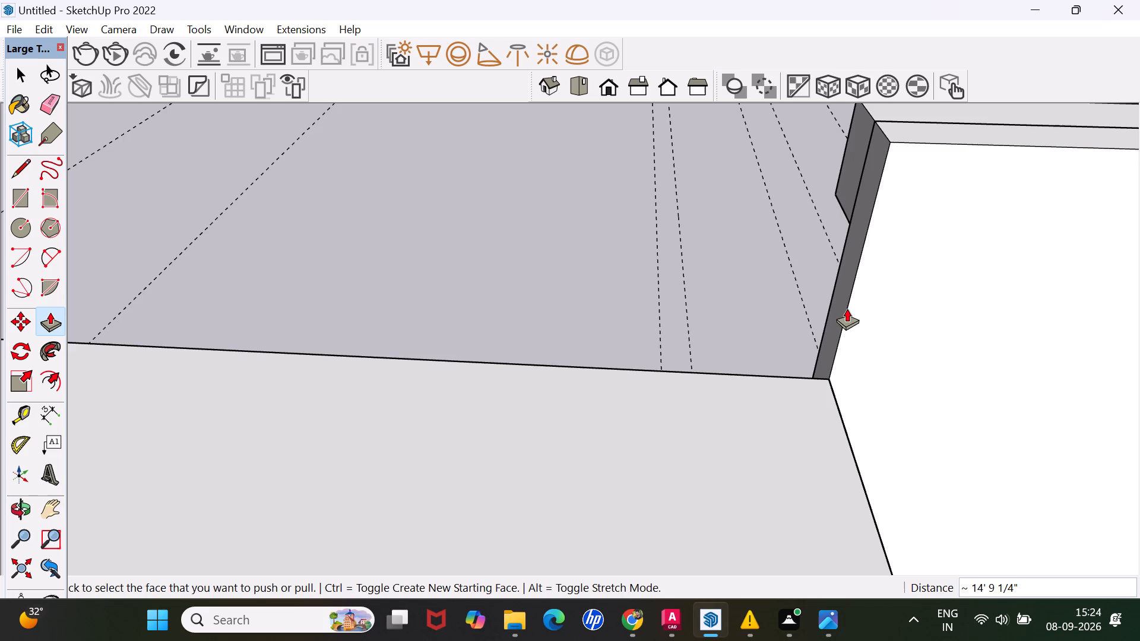
Examine the extended slab above the curved porch parapet and where it meets the tall front wall, from several angles.
{"action": "scroll", "coordinate": [833, 312], "scroll_direction": "down", "scroll_amount": 13}
{"action": "middle_click_drag", "start_coordinate": [693, 377], "coordinate": [696, 376]}
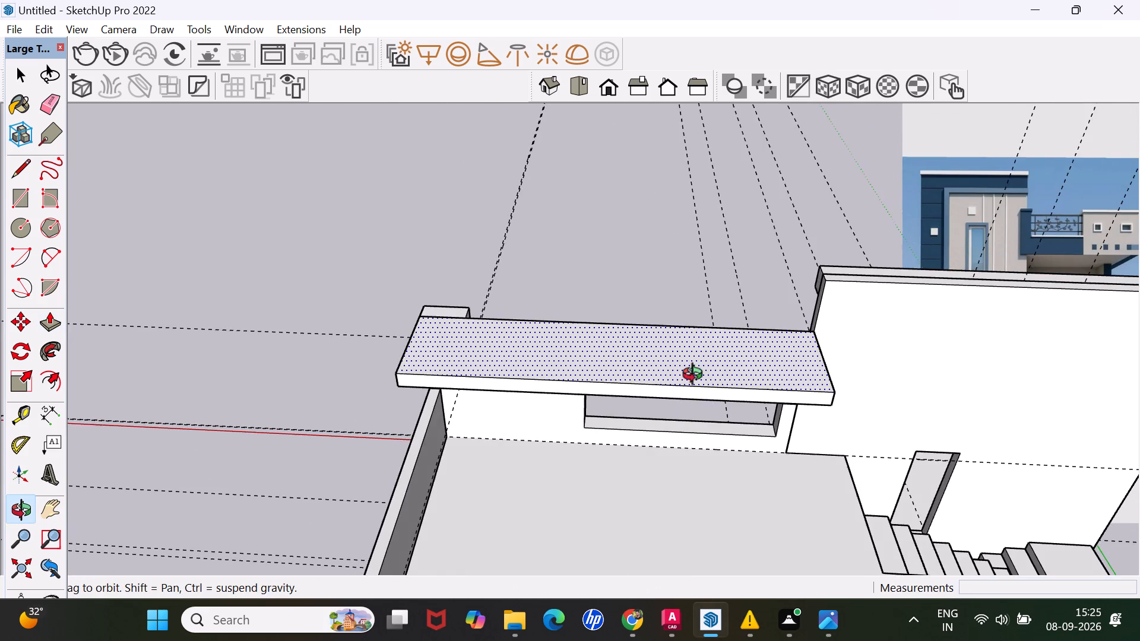
{"action": "middle_click_drag", "start_coordinate": [696, 376], "coordinate": [1024, 278]}
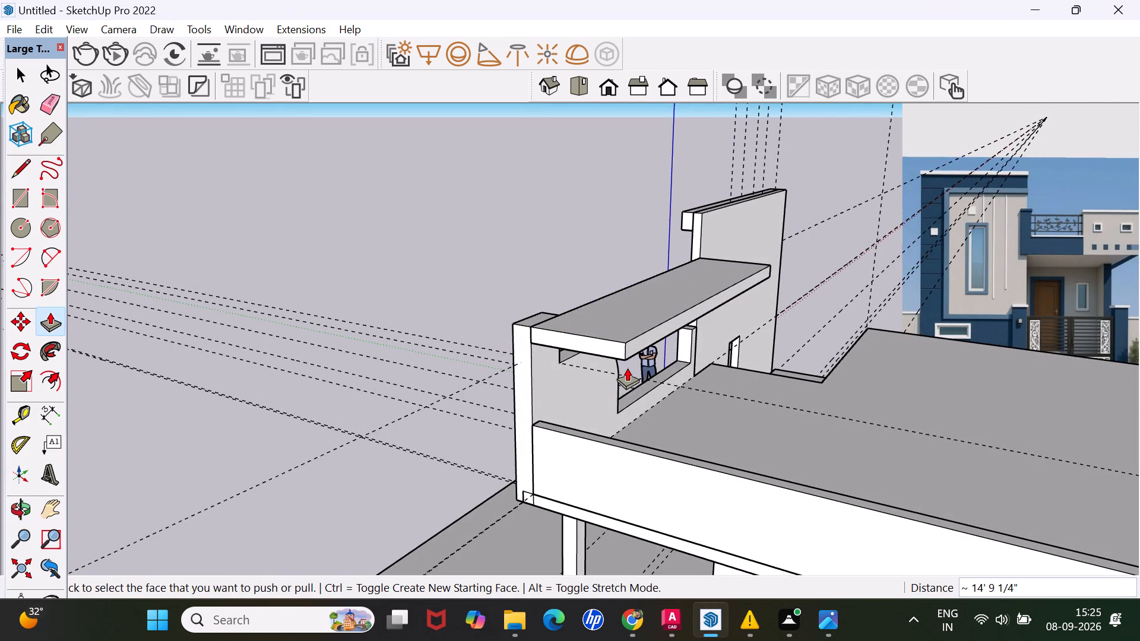
{"action": "middle_click_drag", "start_coordinate": [636, 358], "coordinate": [522, 438]}
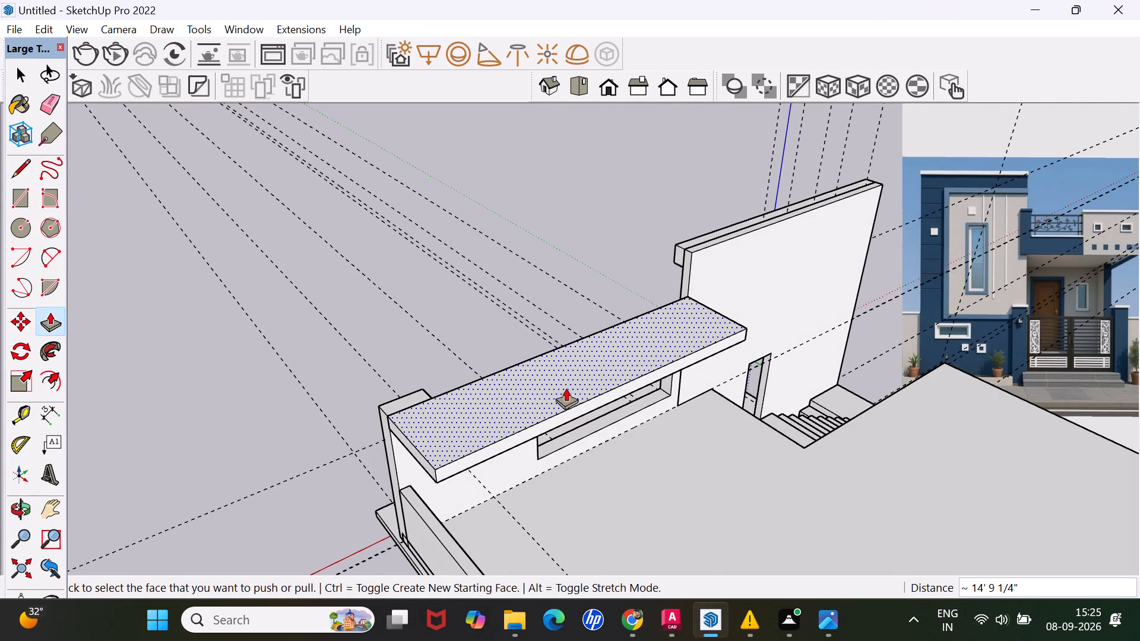
{"action": "middle_click_drag", "start_coordinate": [562, 394], "coordinate": [548, 376]}
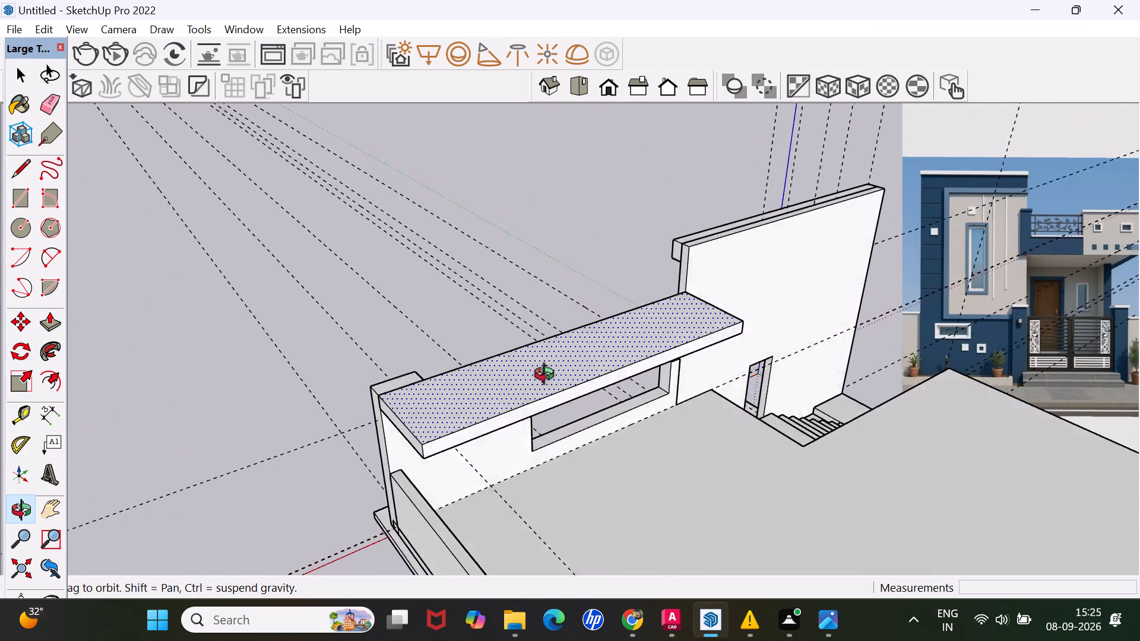
{"action": "middle_click_drag", "start_coordinate": [548, 376], "coordinate": [420, 221]}
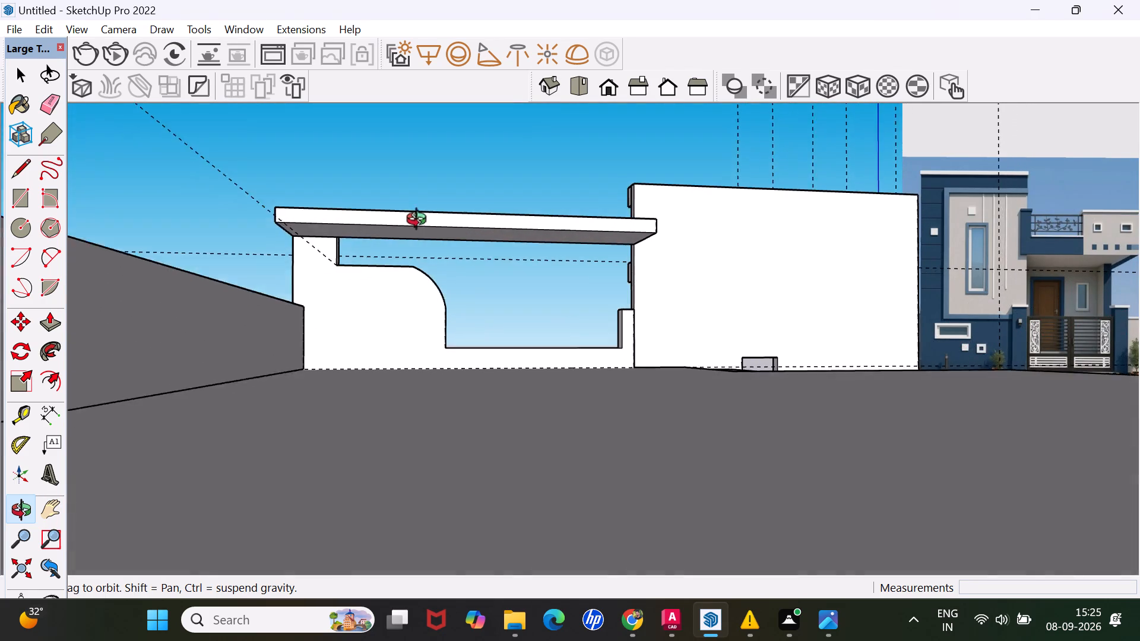
{"action": "middle_click_drag", "start_coordinate": [420, 221], "coordinate": [419, 218]}
{"action": "middle_click_drag", "start_coordinate": [463, 215], "coordinate": [343, 376]}
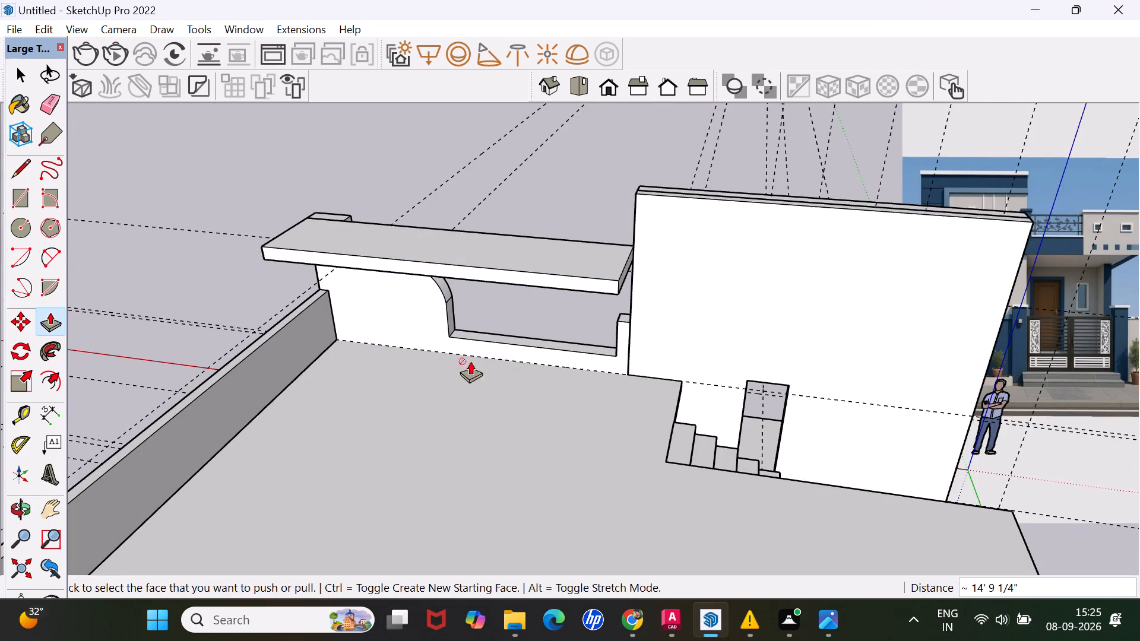
{"action": "middle_click_drag", "start_coordinate": [559, 315], "coordinate": [315, 328]}
{"action": "middle_click", "coordinate": [281, 315]}
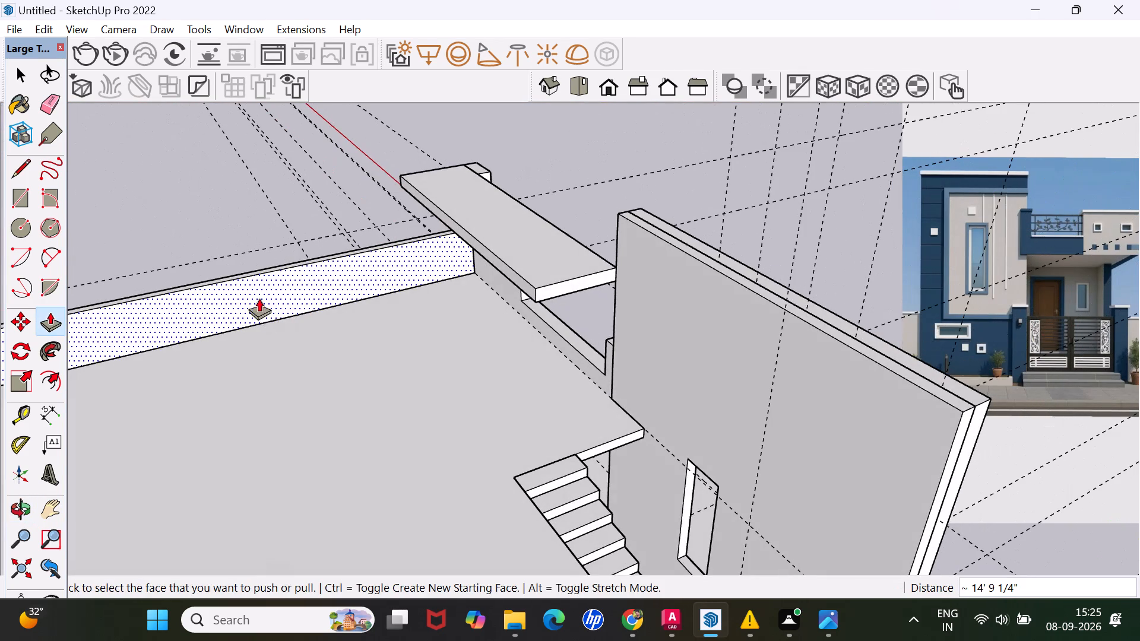
Pull the overhead slab's long roof-side face inward about 2' 8" to widen the slab over the roof.
{"action": "scroll", "coordinate": [496, 252], "scroll_direction": "up", "scroll_amount": 4}
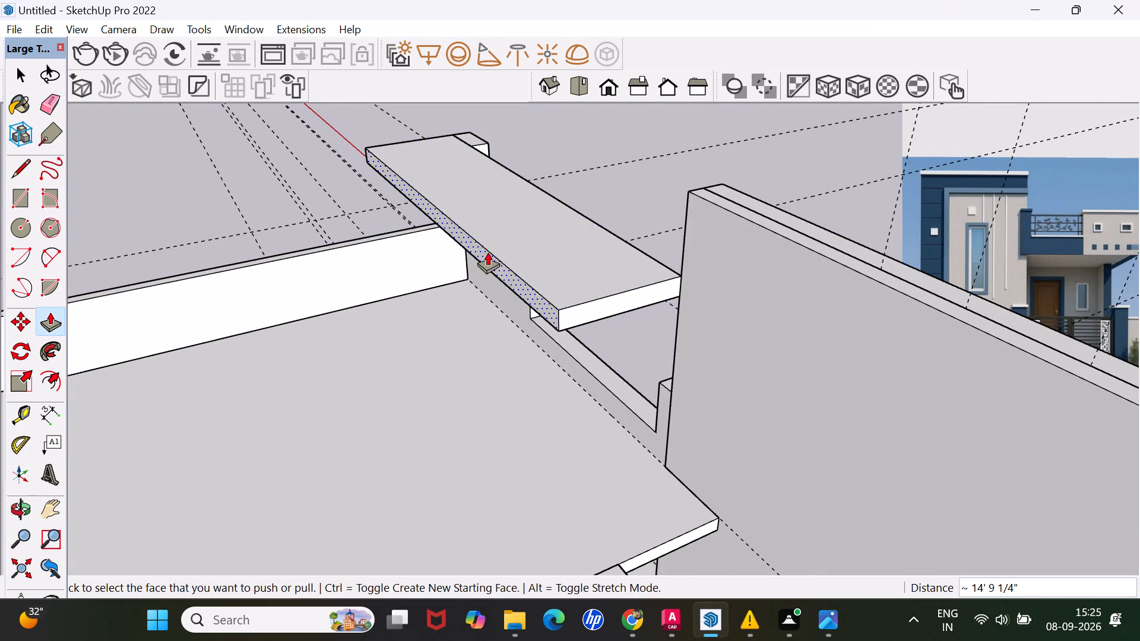
{"action": "left_click", "coordinate": [502, 266]}
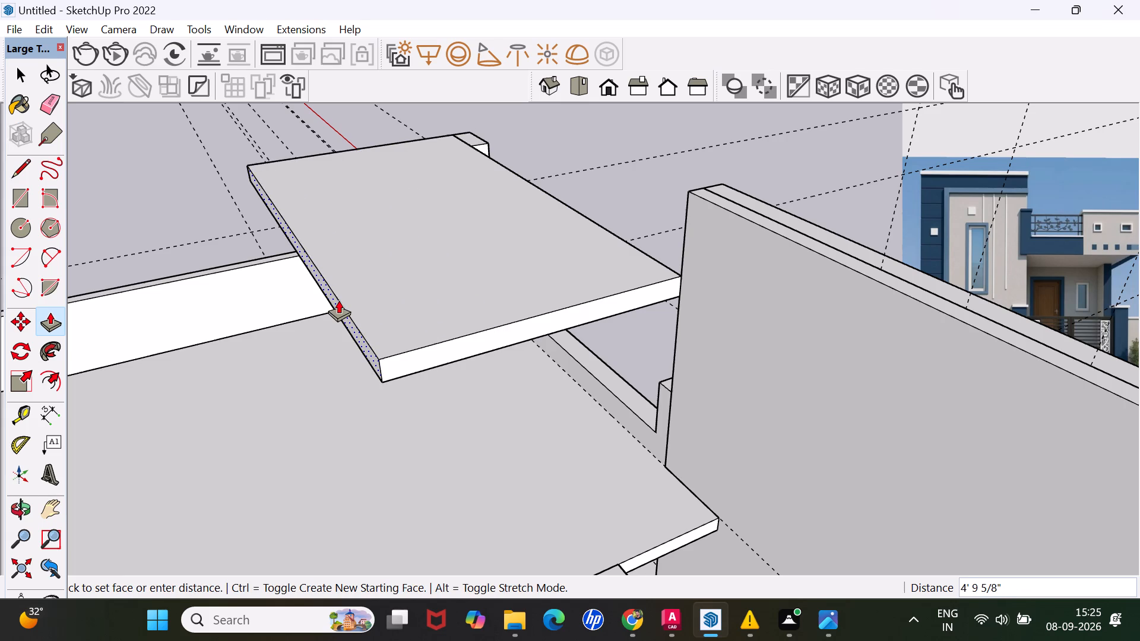
{"action": "scroll", "coordinate": [346, 453], "scroll_direction": "down", "scroll_amount": 4}
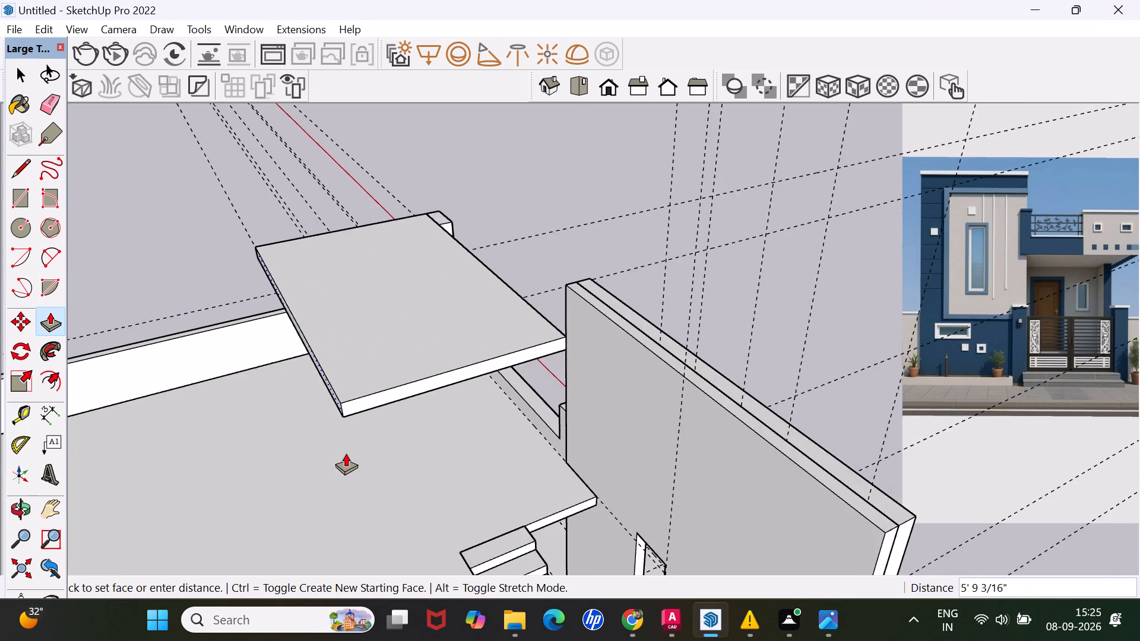
{"action": "scroll", "coordinate": [341, 453], "scroll_direction": "down", "scroll_amount": 4}
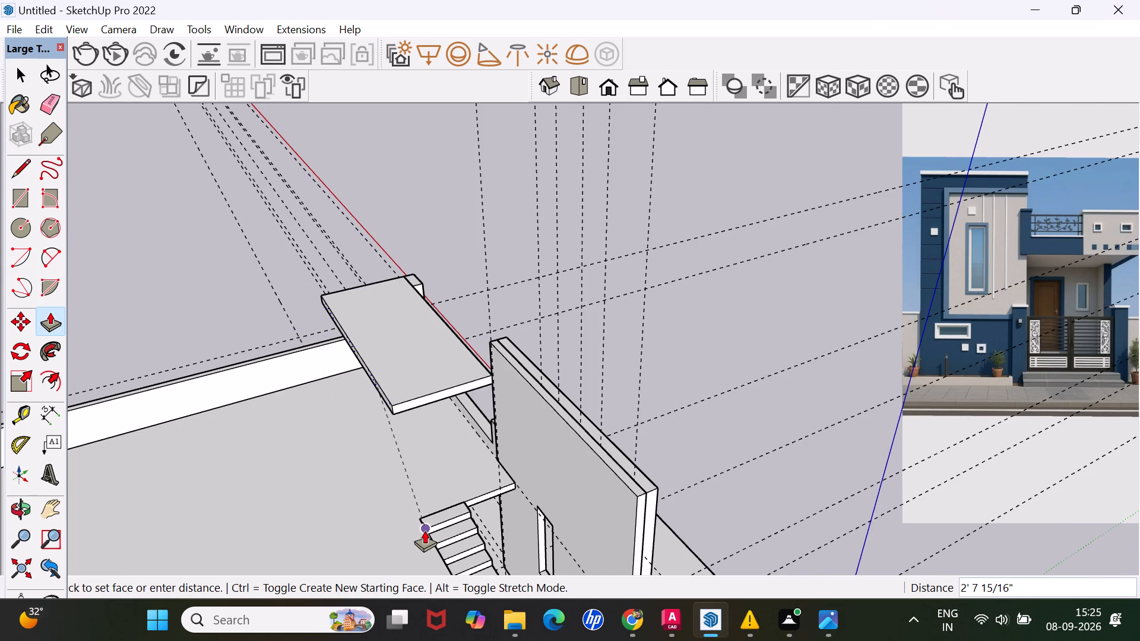
{"action": "left_click", "coordinate": [425, 530]}
Examine the widened slab from the roof side at eye level and from above, including where it meets the tall wall.
{"action": "middle_click_drag", "start_coordinate": [398, 442], "coordinate": [408, 437]}
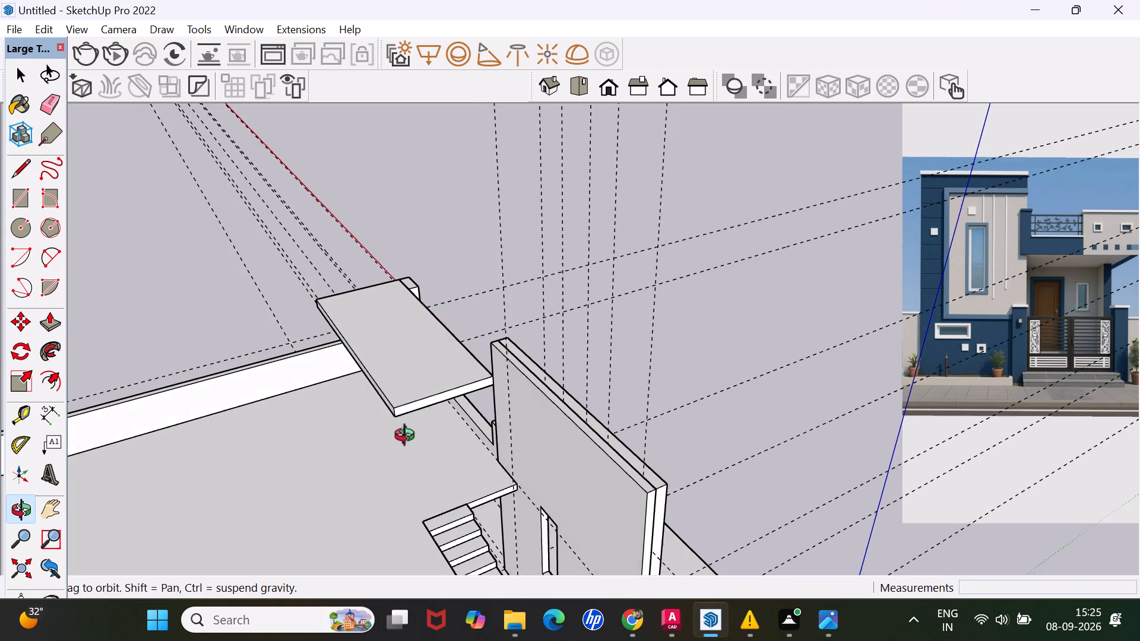
{"action": "middle_click_drag", "start_coordinate": [408, 437], "coordinate": [664, 273]}
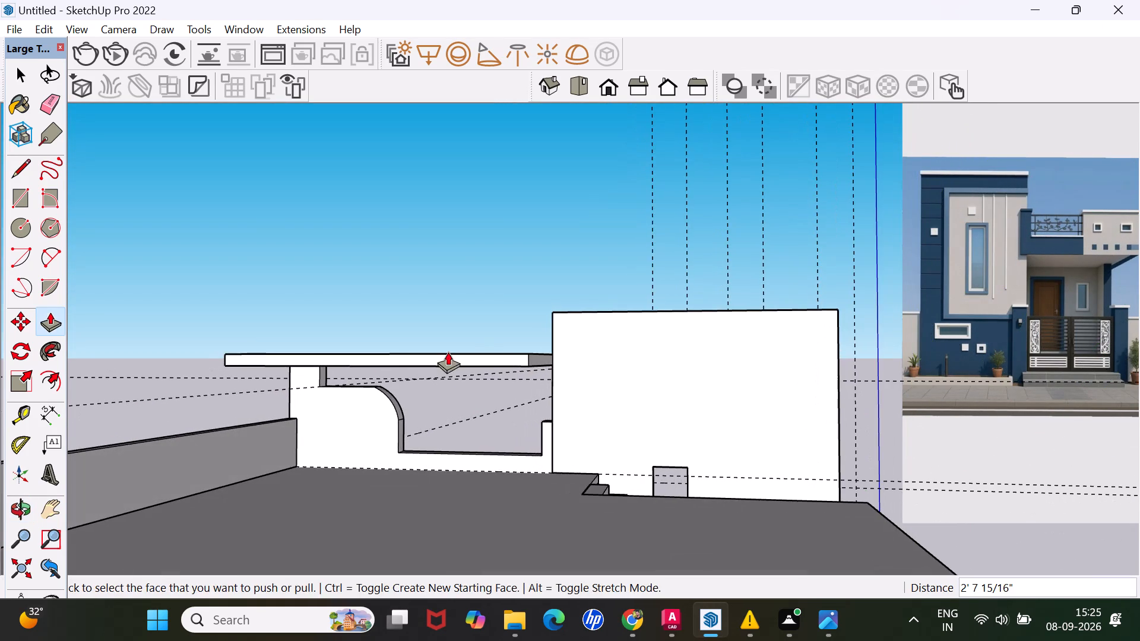
{"action": "middle_click_drag", "start_coordinate": [421, 354], "coordinate": [512, 479]}
{"action": "scroll", "coordinate": [421, 354], "scroll_direction": "down", "scroll_amount": 1}
{"action": "middle_click_drag", "start_coordinate": [343, 345], "coordinate": [349, 400]}
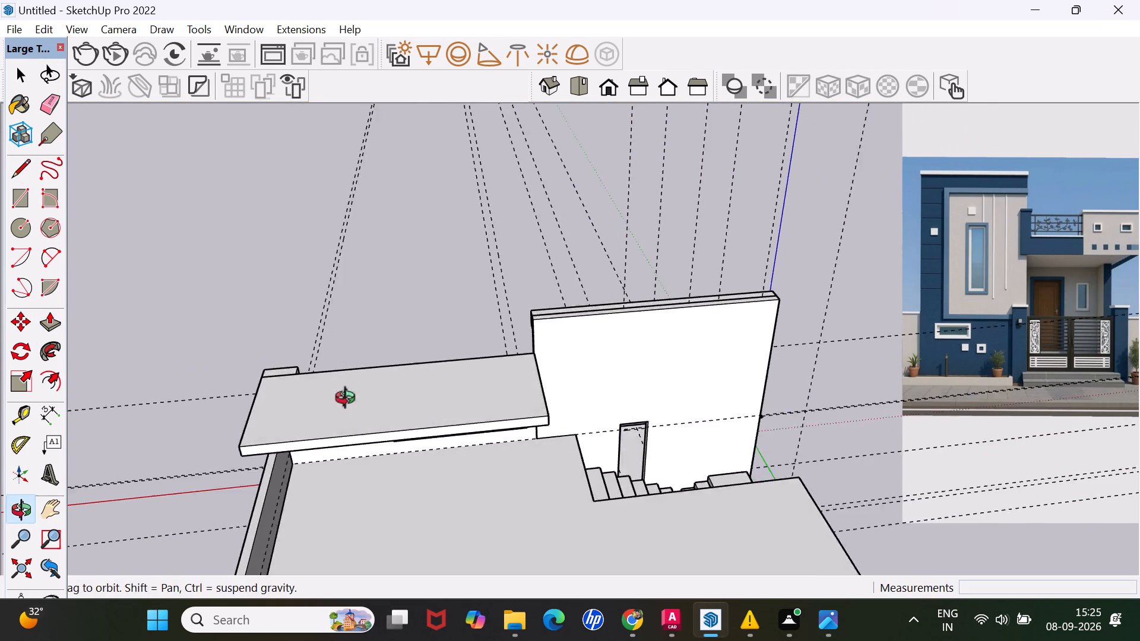
{"action": "middle_click_drag", "start_coordinate": [349, 400], "coordinate": [354, 440]}
{"action": "scroll", "coordinate": [350, 404], "scroll_direction": "down", "scroll_amount": 1}
{"action": "scroll", "coordinate": [346, 461], "scroll_direction": "up", "scroll_amount": 3}
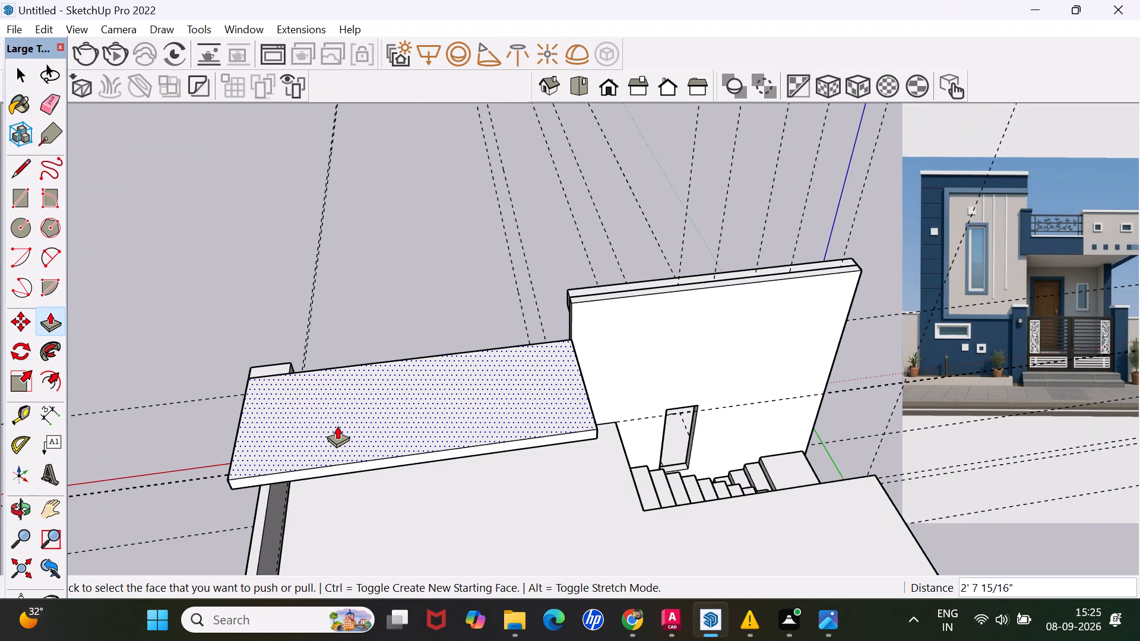
{"action": "scroll", "coordinate": [337, 424], "scroll_direction": "up", "scroll_amount": 3}
{"action": "middle_click_drag", "start_coordinate": [341, 407], "coordinate": [396, 440]}
{"action": "scroll", "coordinate": [341, 407], "scroll_direction": "down", "scroll_amount": 1}
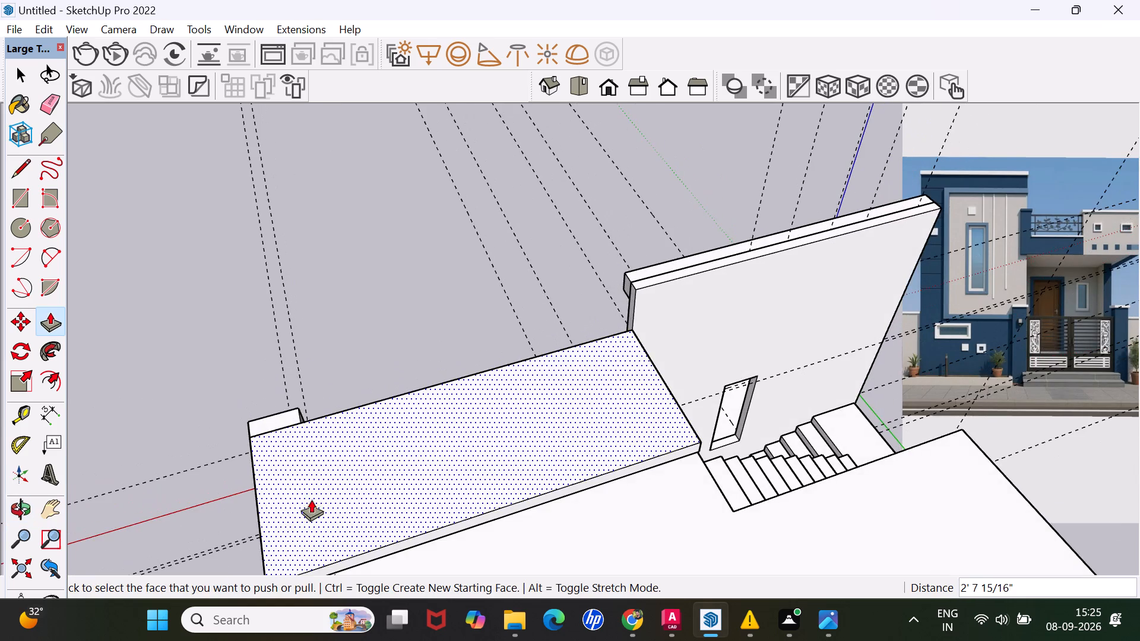
{"action": "scroll", "coordinate": [285, 506], "scroll_direction": "up", "scroll_amount": 2}
Draw a rectangle about 4' 1" by 1' 5" on the slab's top near the end away from the tall wall.
{"action": "key", "text": "space"}
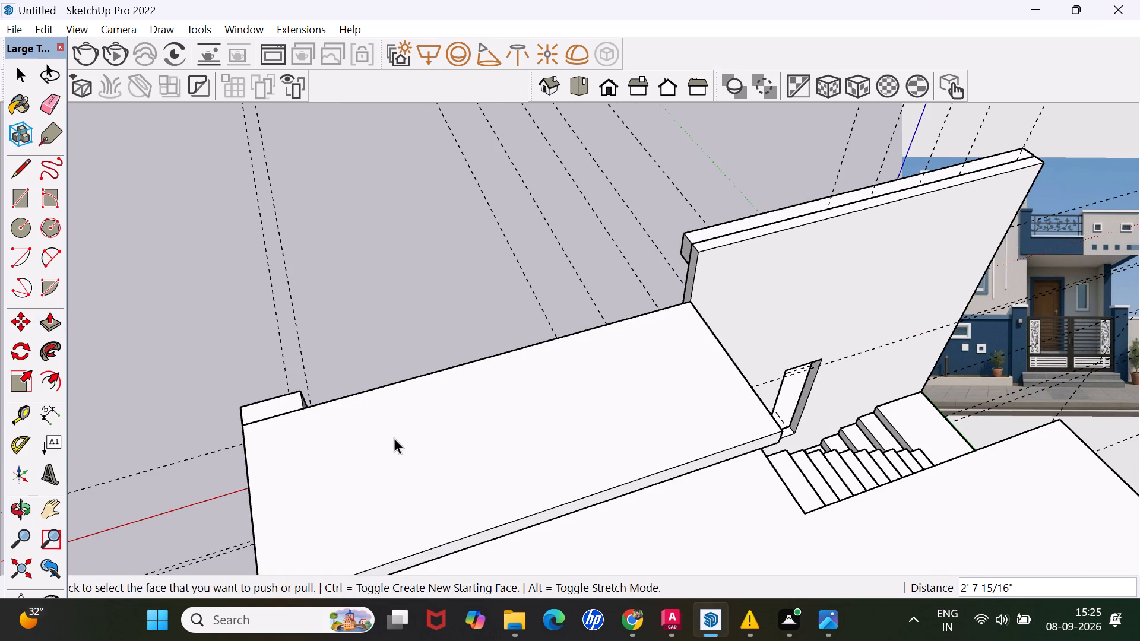
{"action": "scroll", "coordinate": [287, 444], "scroll_direction": "down", "scroll_amount": 3}
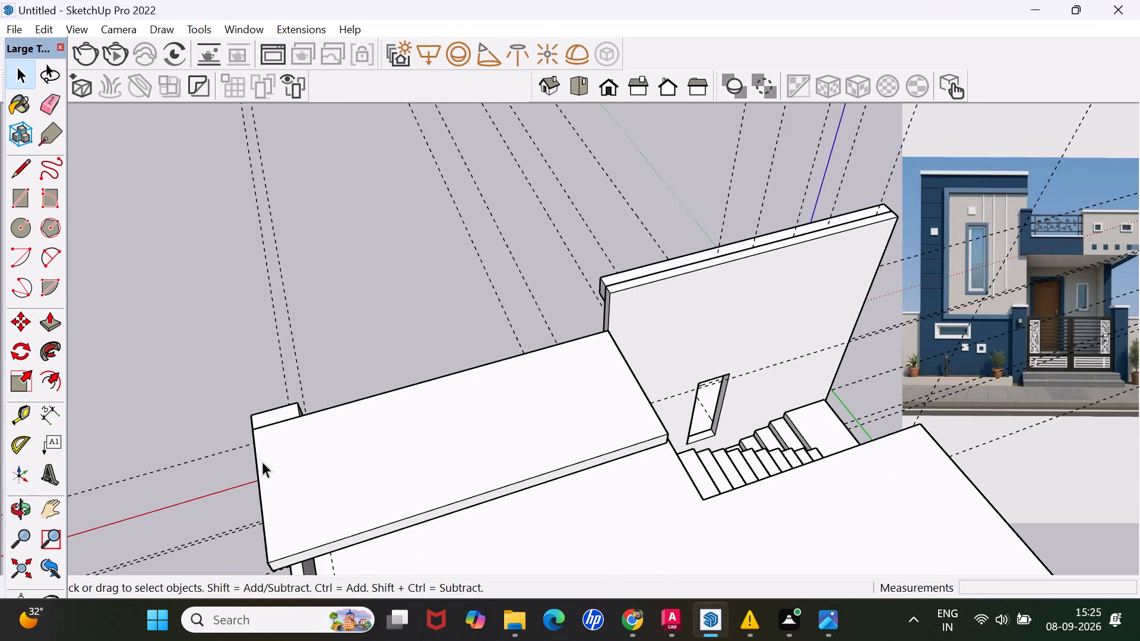
{"action": "left_click", "coordinate": [24, 198]}
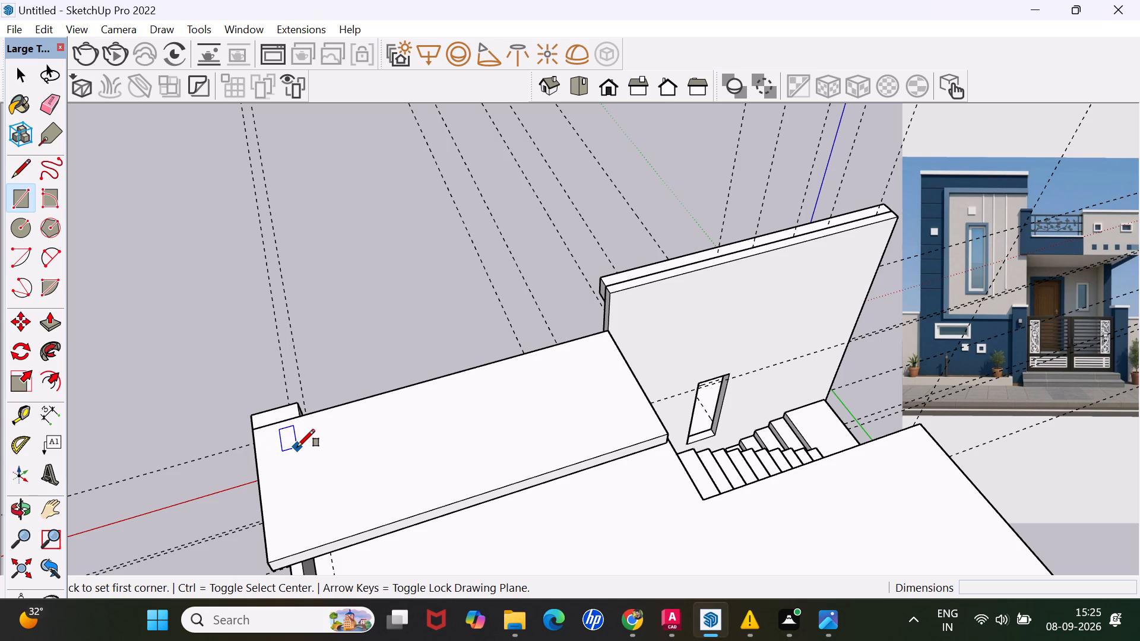
{"action": "left_click", "coordinate": [293, 443]}
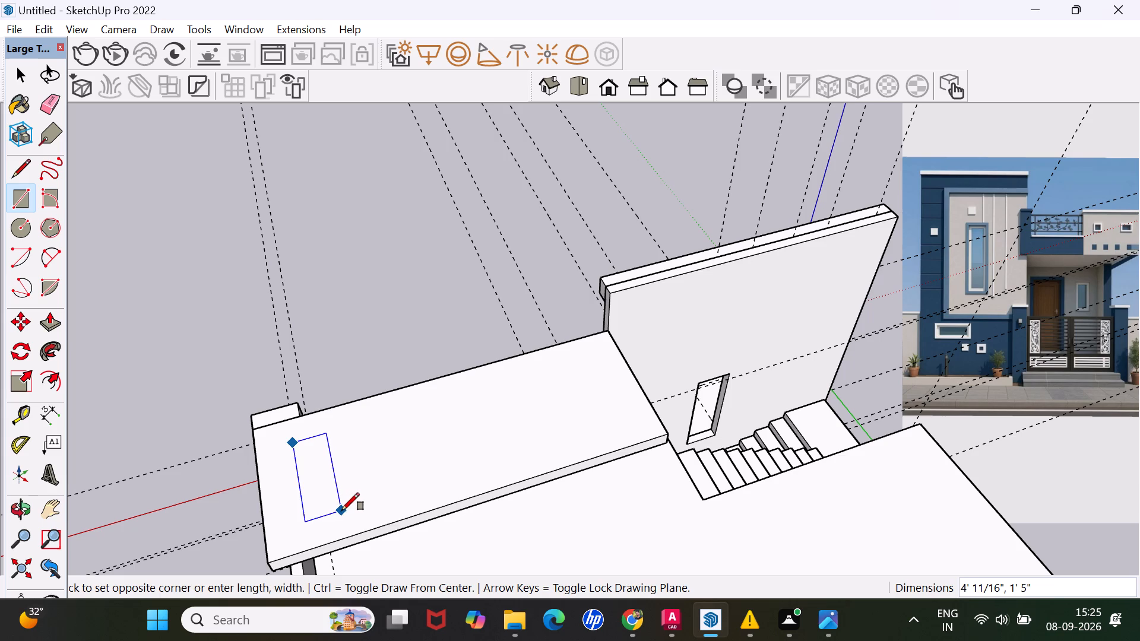
{"action": "left_click", "coordinate": [341, 510]}
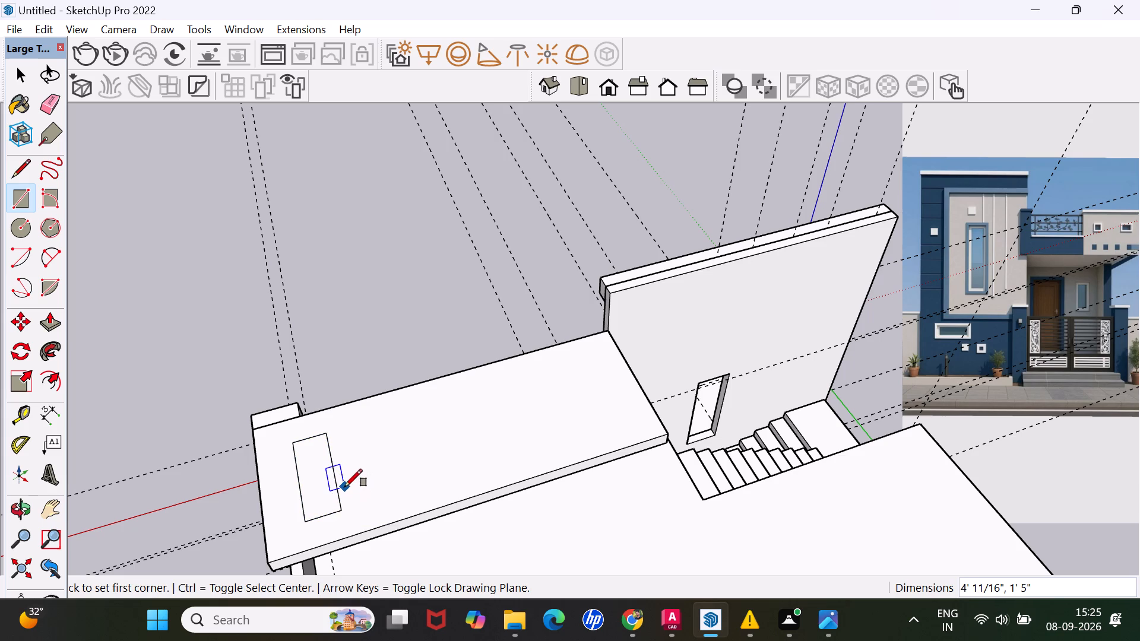
{"action": "key", "text": "space"}
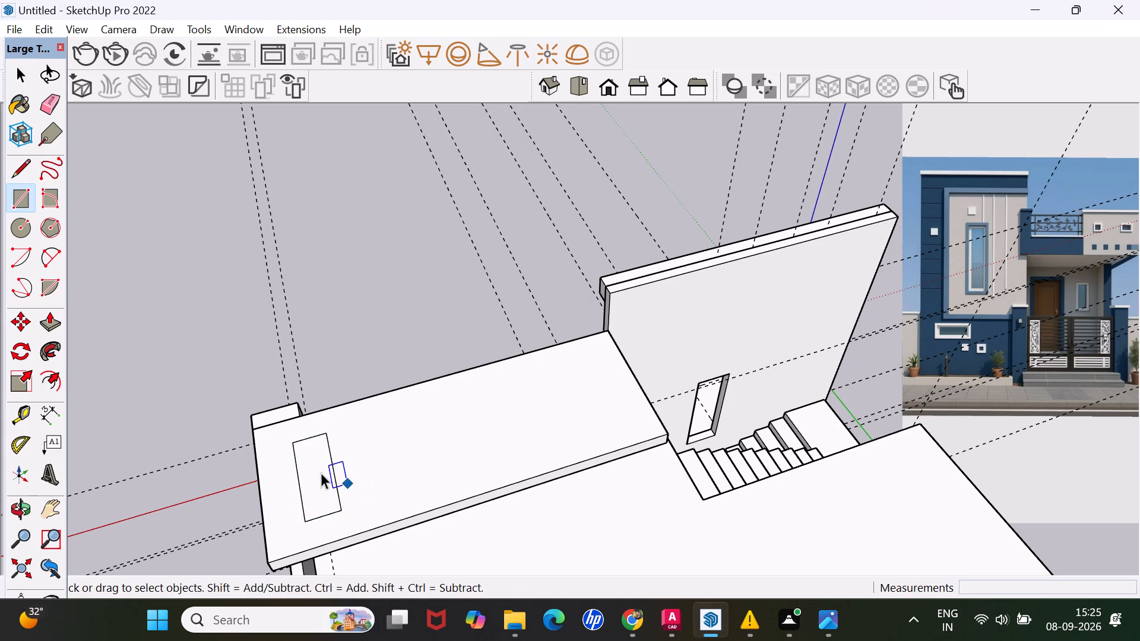
Copy the slab's rectangle about 12' 1" along the slab towards the tall wall and divide the spacing by 4, giving five evenly spaced rectangles.
{"action": "left_click", "coordinate": [331, 463]}
{"action": "left_click", "coordinate": [331, 463]}
{"action": "left_click", "coordinate": [331, 463]}
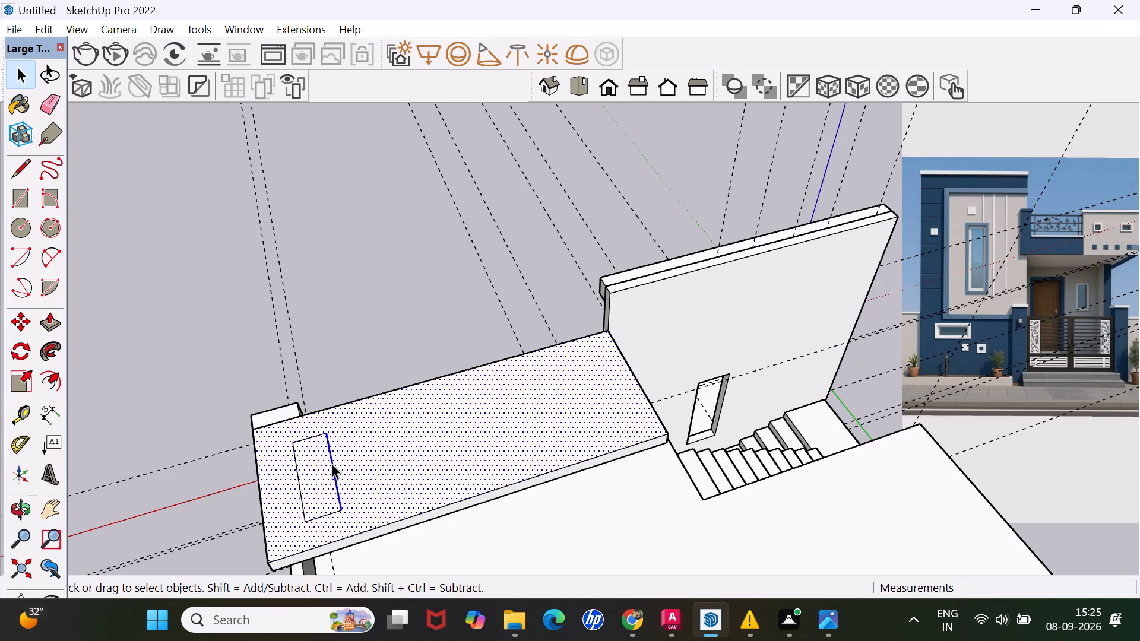
{"action": "left_click", "coordinate": [326, 465]}
{"action": "triple_click", "coordinate": [321, 473]}
{"action": "triple_click", "coordinate": [321, 474]}
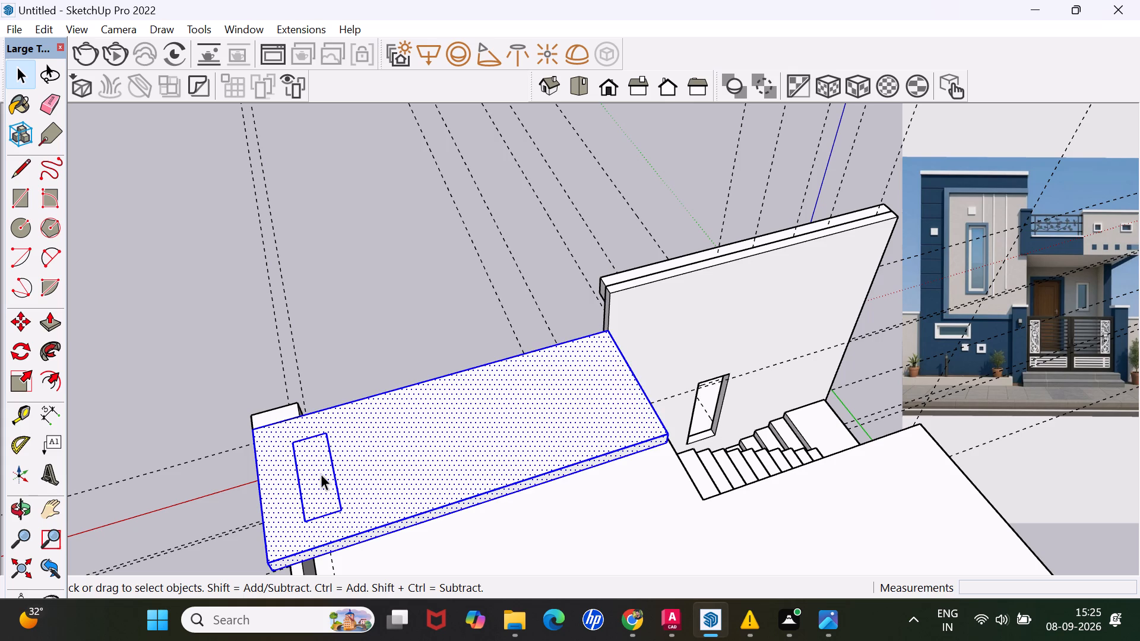
{"action": "left_click", "coordinate": [321, 474]}
{"action": "left_click", "coordinate": [349, 386]}
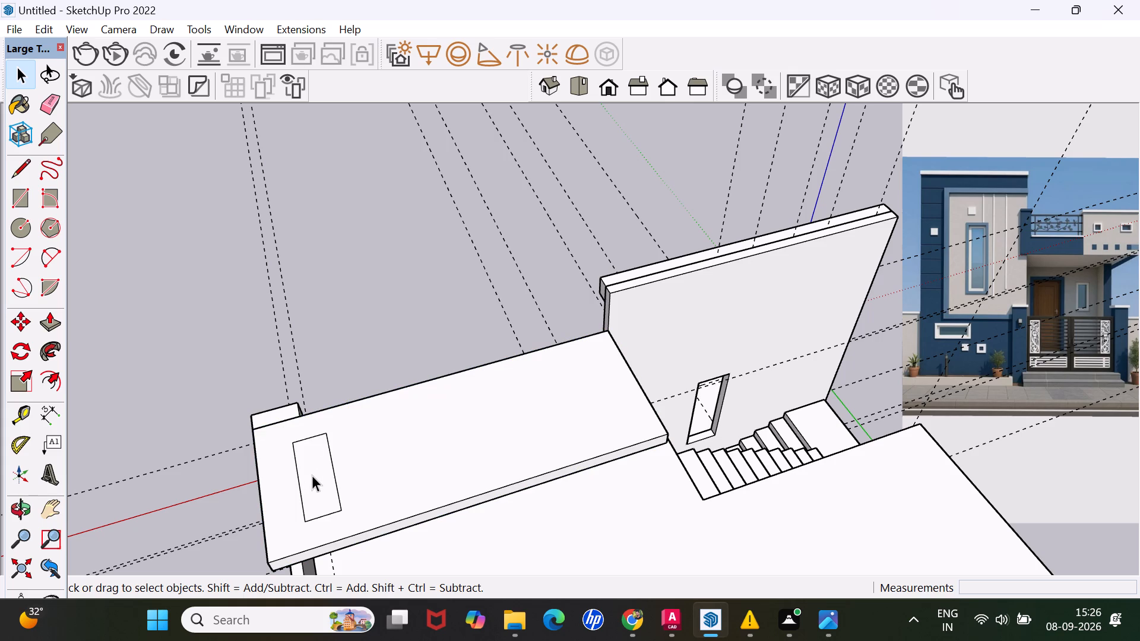
{"action": "double_click", "coordinate": [312, 475]}
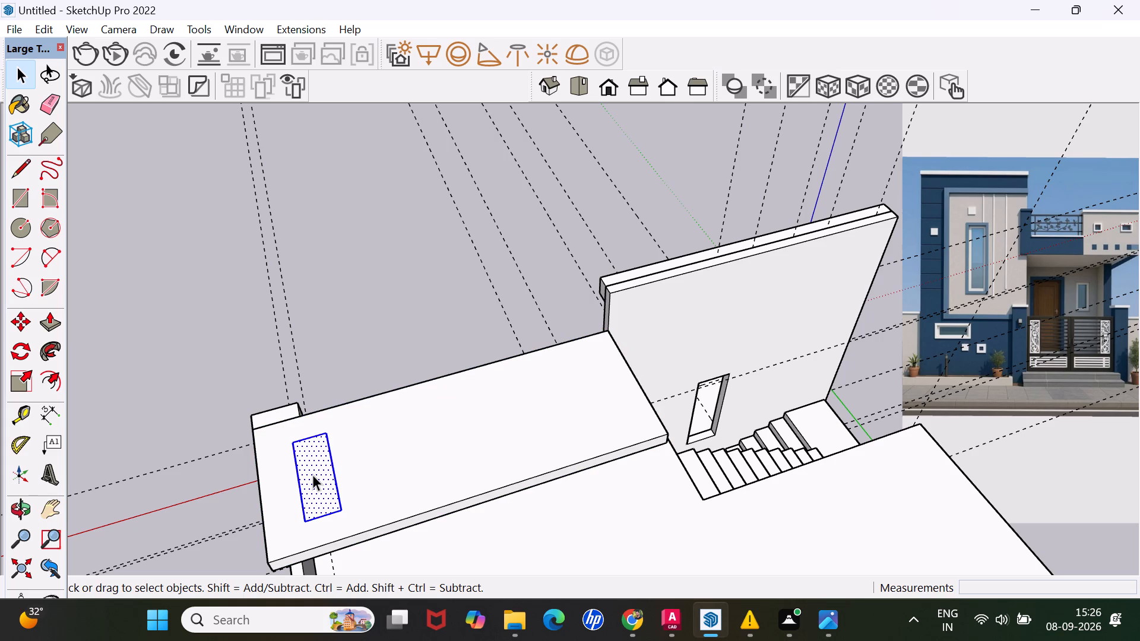
{"action": "key", "text": "m"}
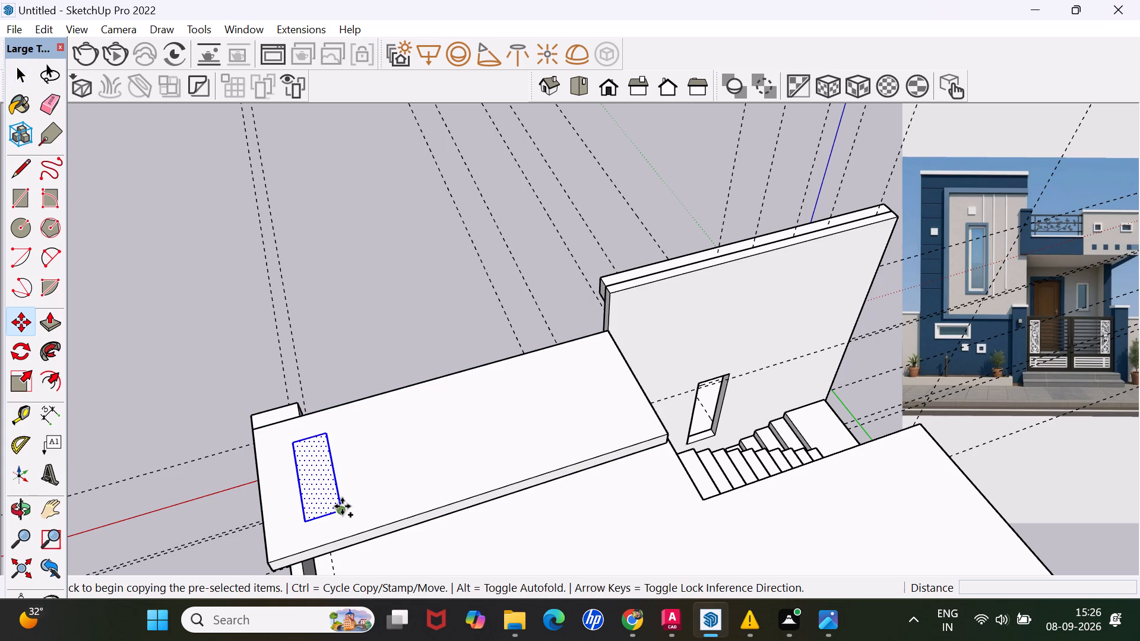
{"action": "left_click", "coordinate": [343, 506]}
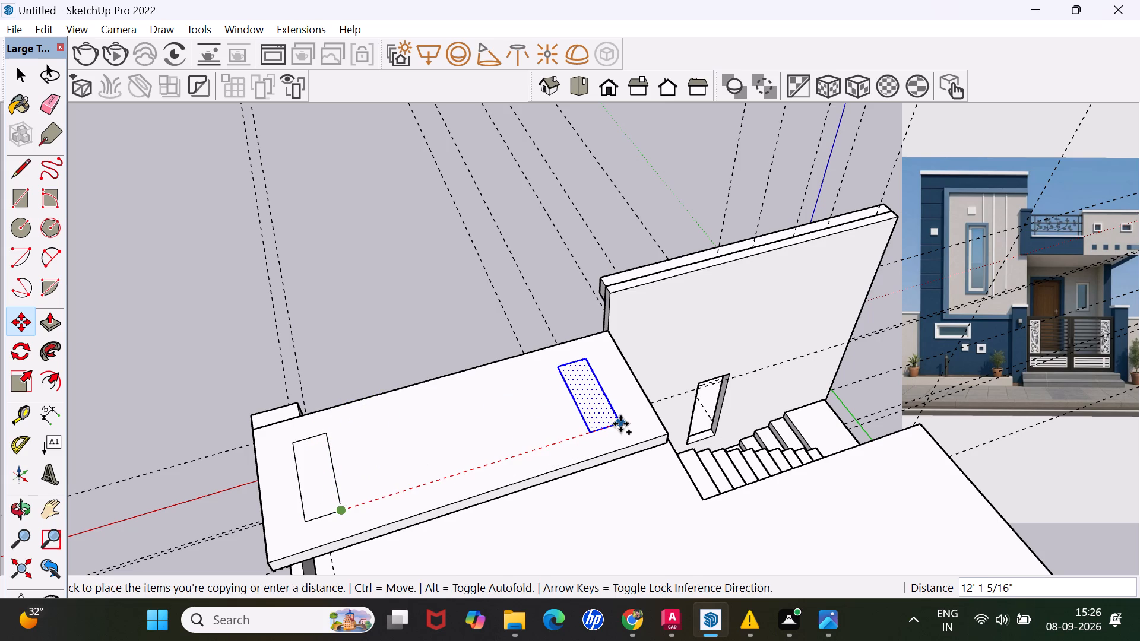
{"action": "left_click", "coordinate": [620, 424]}
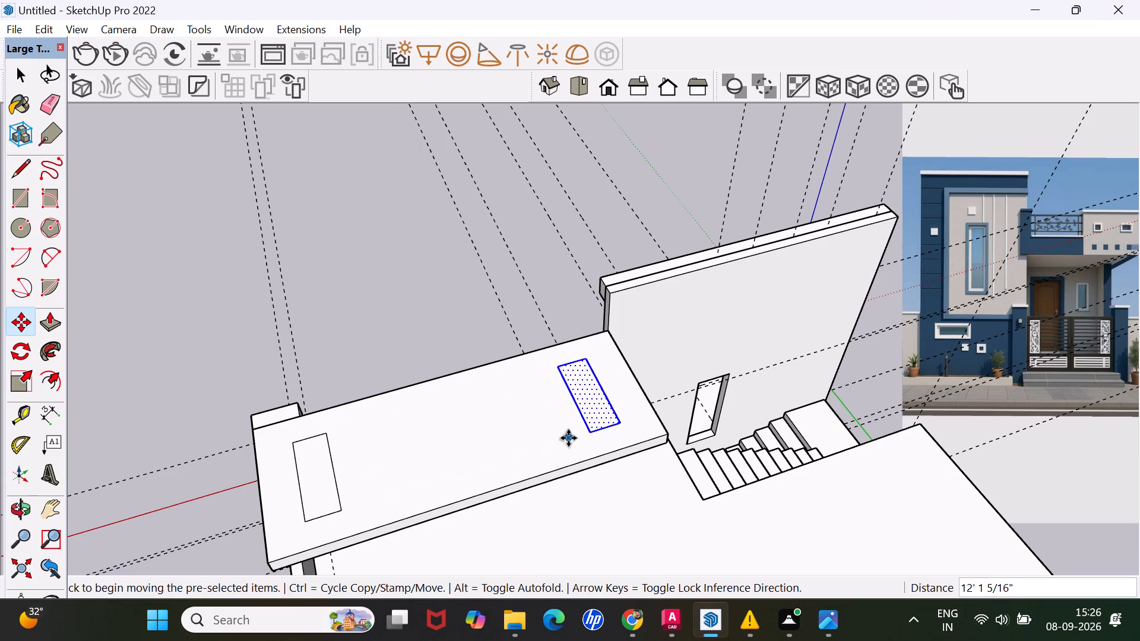
{"action": "key", "text": "slash"}
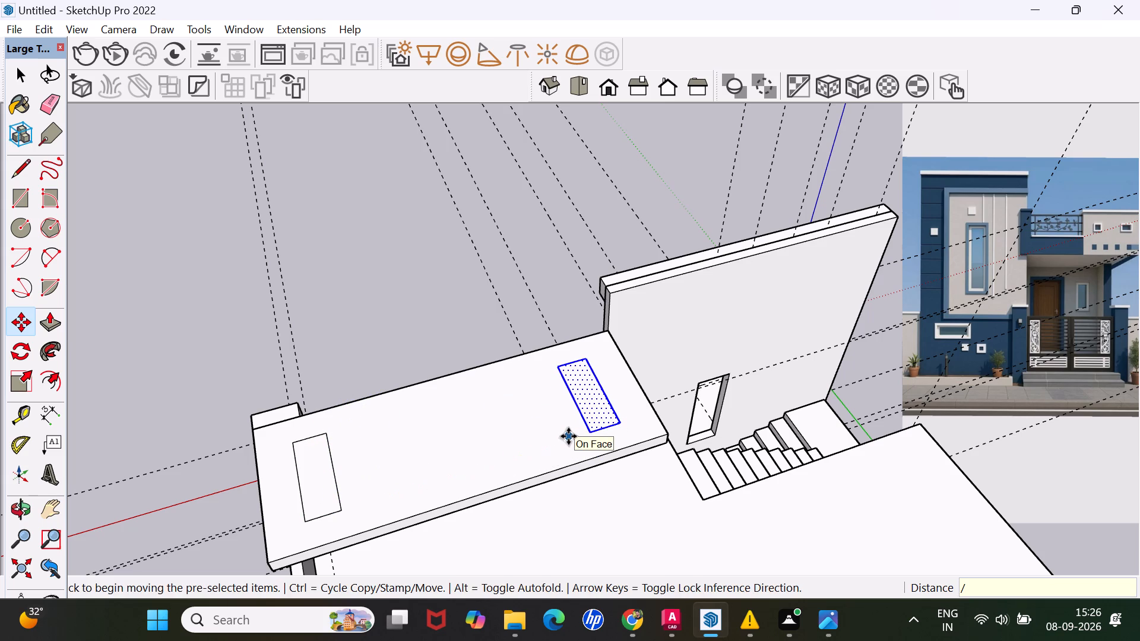
{"action": "key", "text": "4"}
{"action": "key", "text": "Return"}
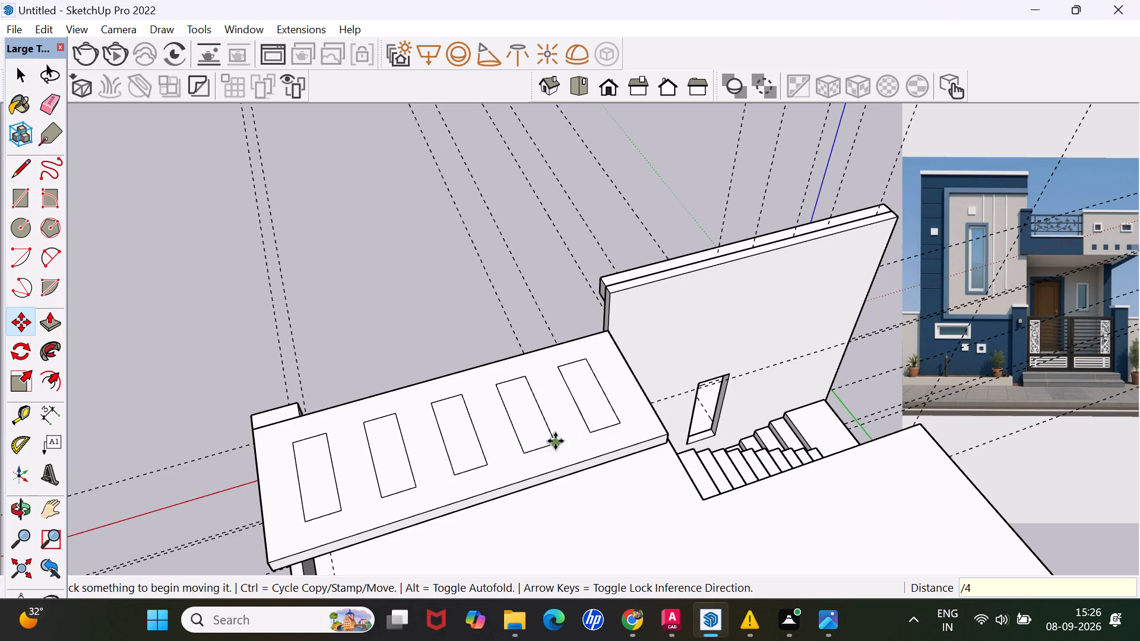
Push all five rectangles down about 7 5/8" through the slab to cut open slots.
{"action": "key", "text": "p"}
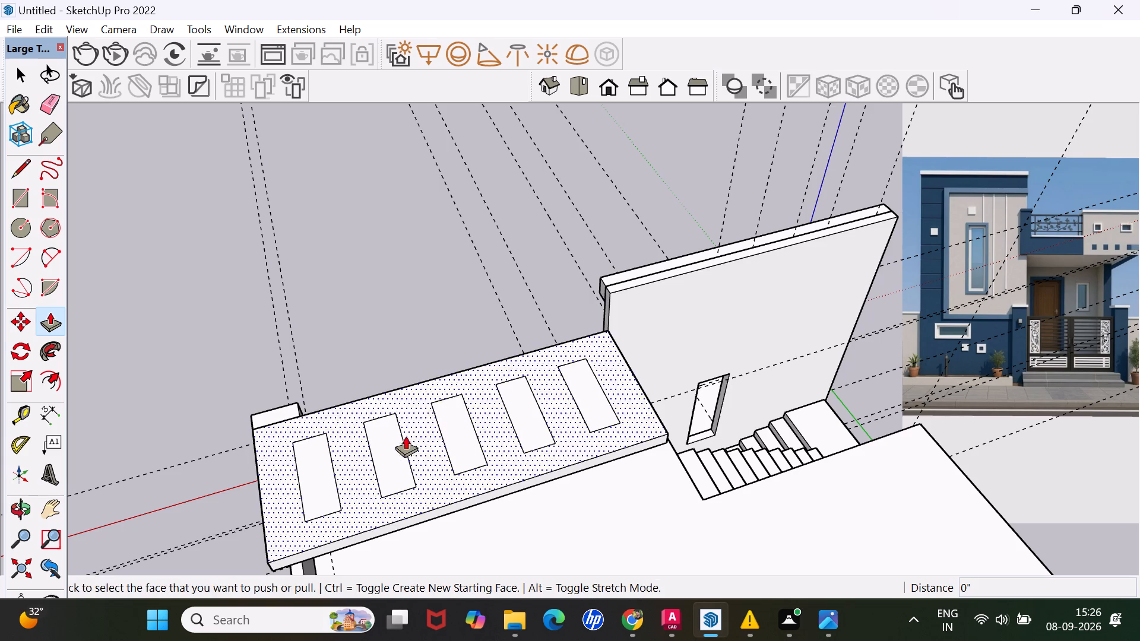
{"action": "left_click", "coordinate": [316, 449]}
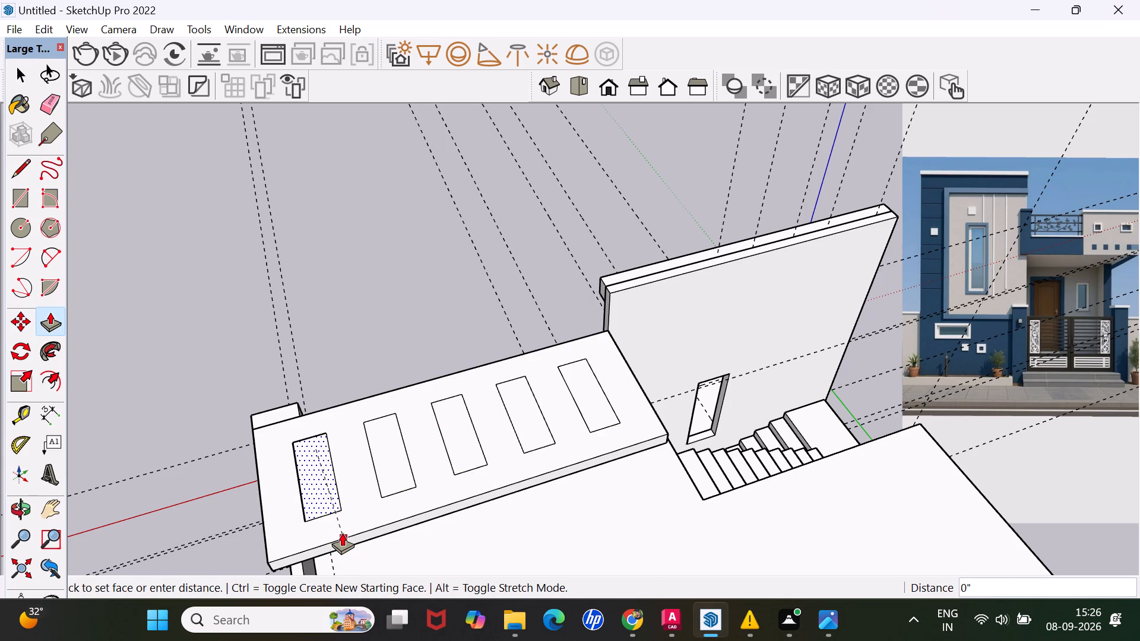
{"action": "left_click", "coordinate": [342, 532]}
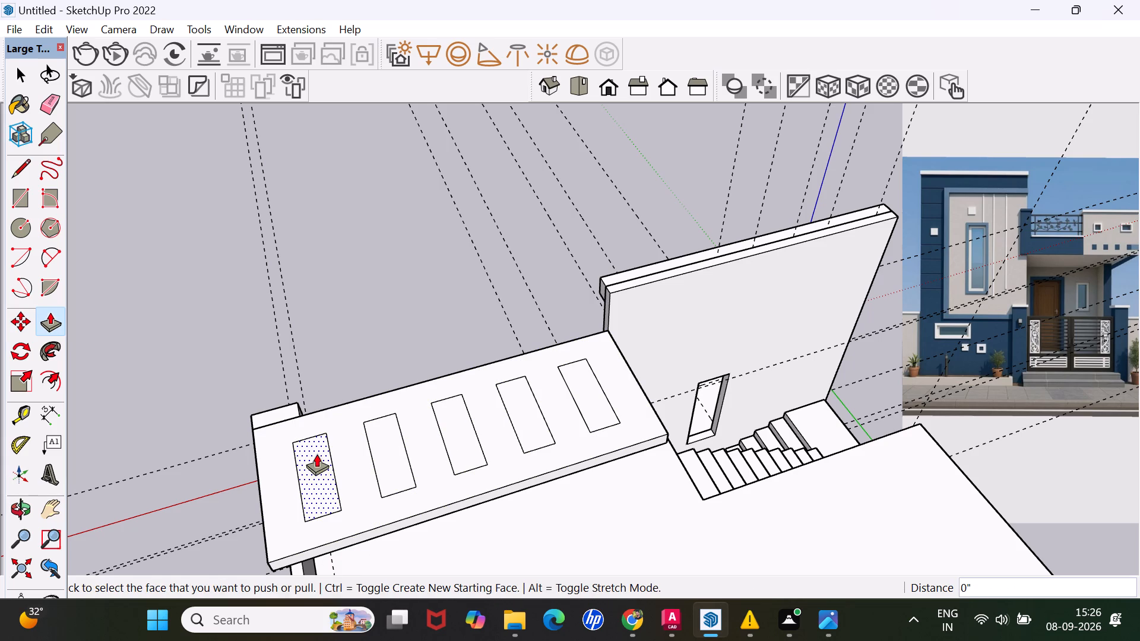
{"action": "left_click", "coordinate": [313, 461]}
{"action": "left_click", "coordinate": [357, 545]}
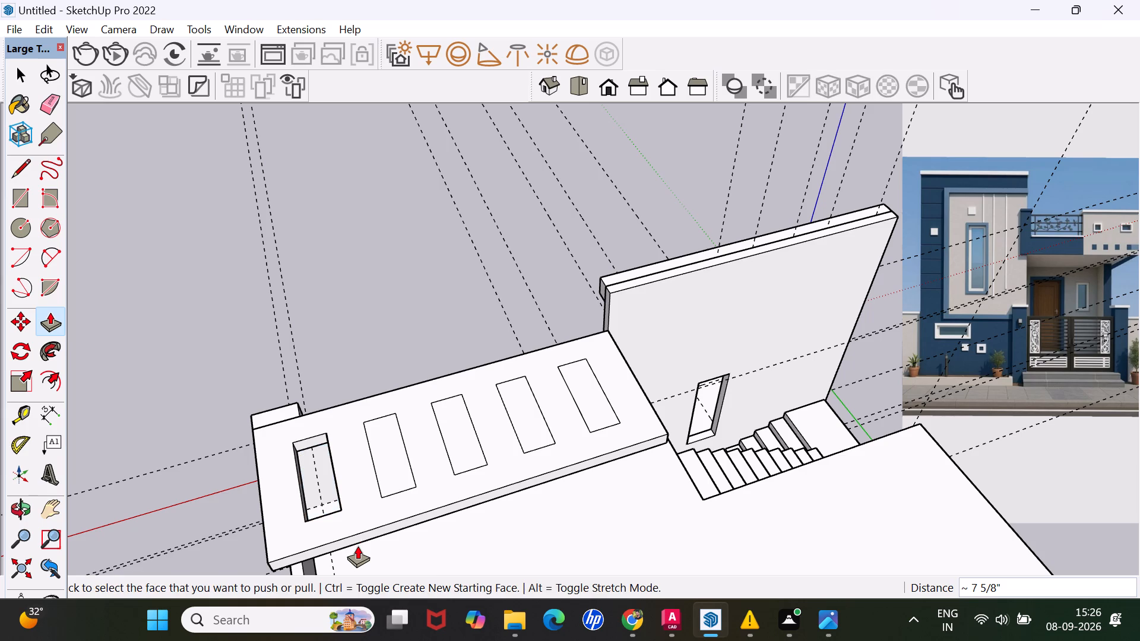
{"action": "left_click", "coordinate": [389, 461]}
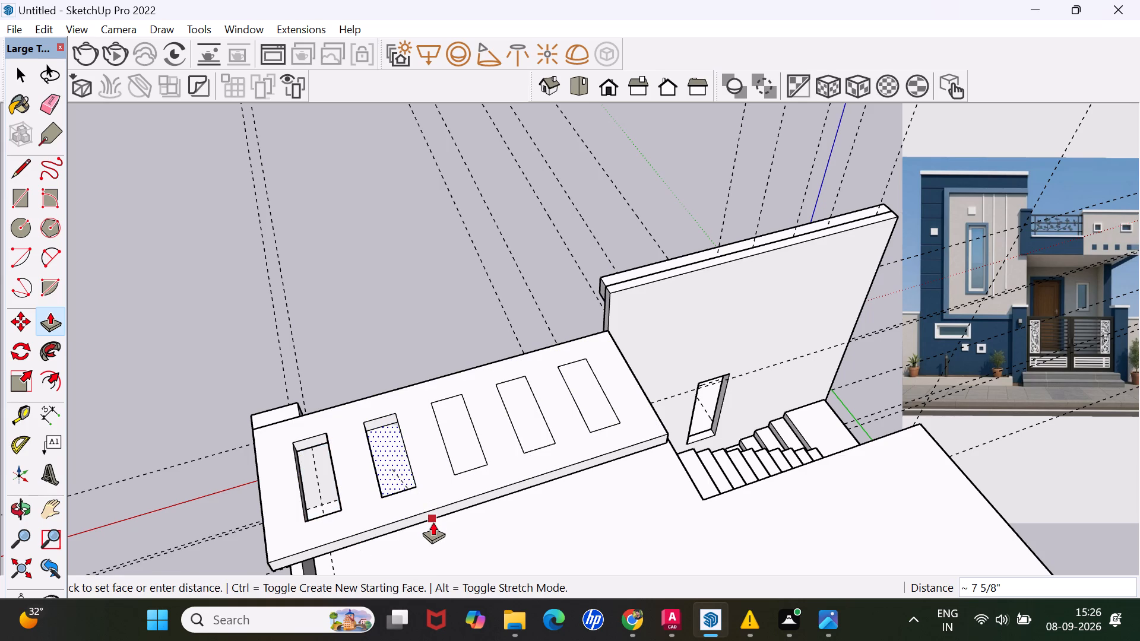
{"action": "left_click", "coordinate": [433, 522]}
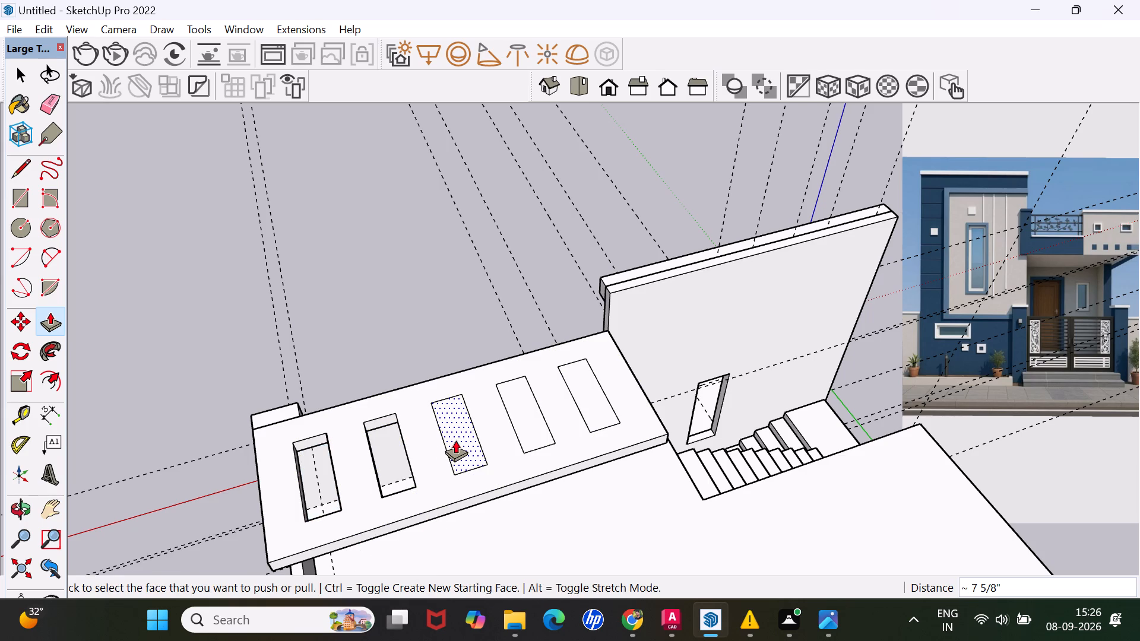
{"action": "left_click", "coordinate": [455, 440]}
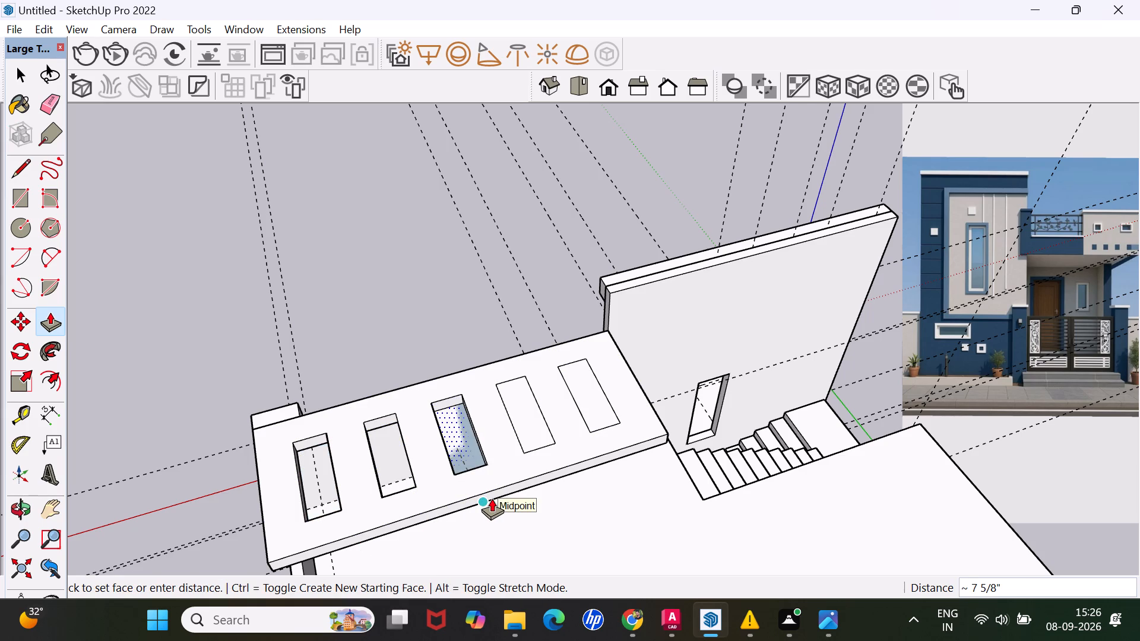
{"action": "left_click", "coordinate": [492, 498]}
{"action": "left_click", "coordinate": [532, 409]}
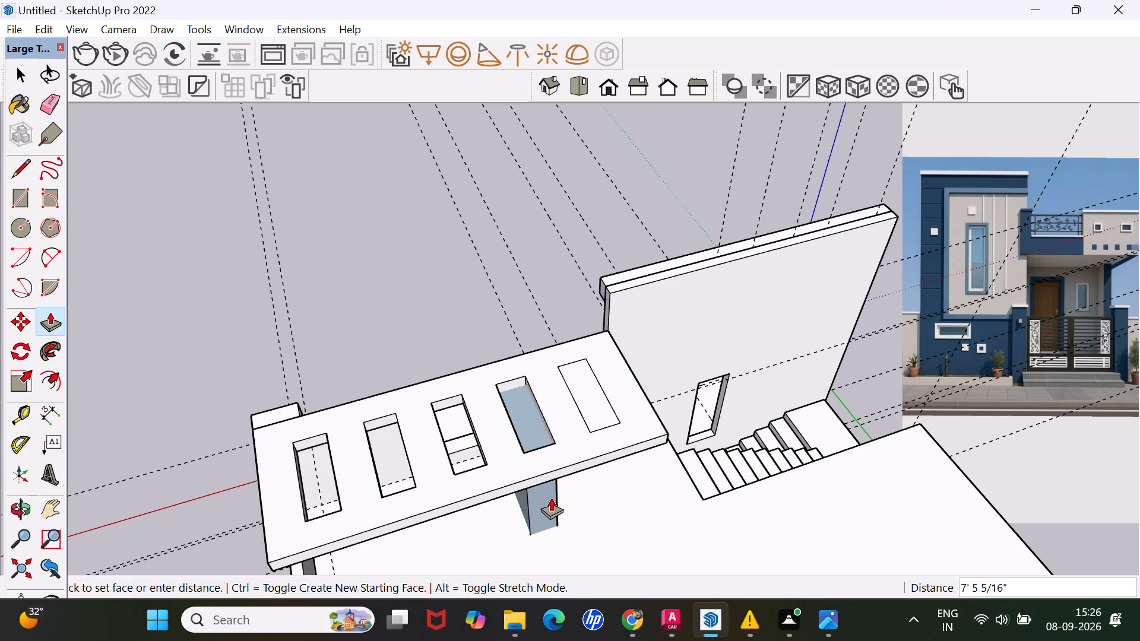
{"action": "left_click", "coordinate": [550, 480]}
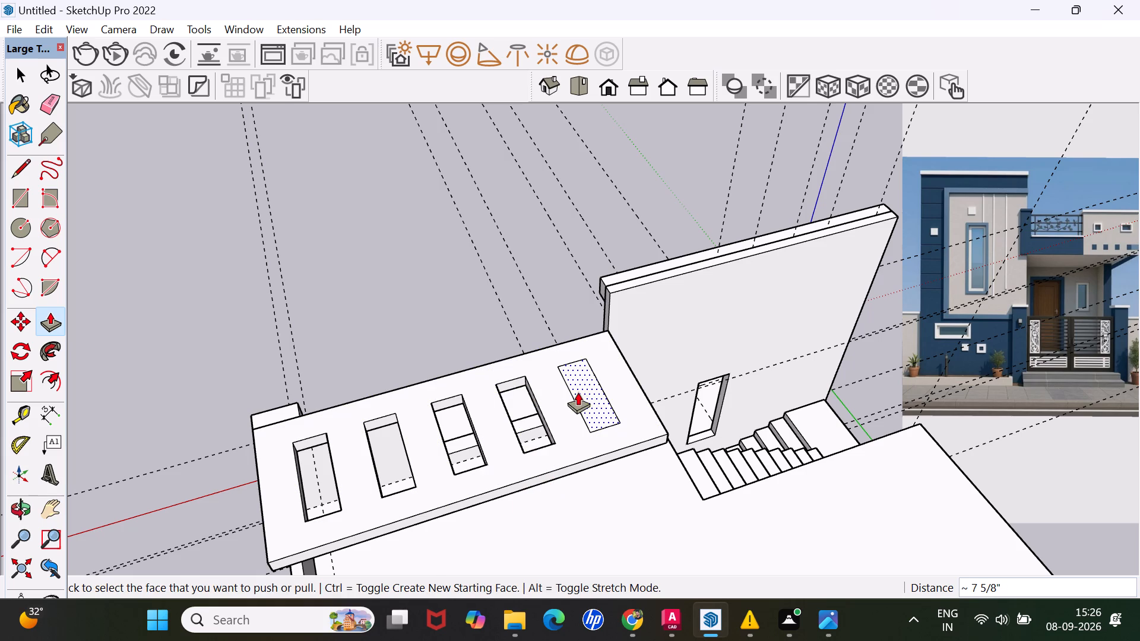
{"action": "left_click", "coordinate": [585, 385]}
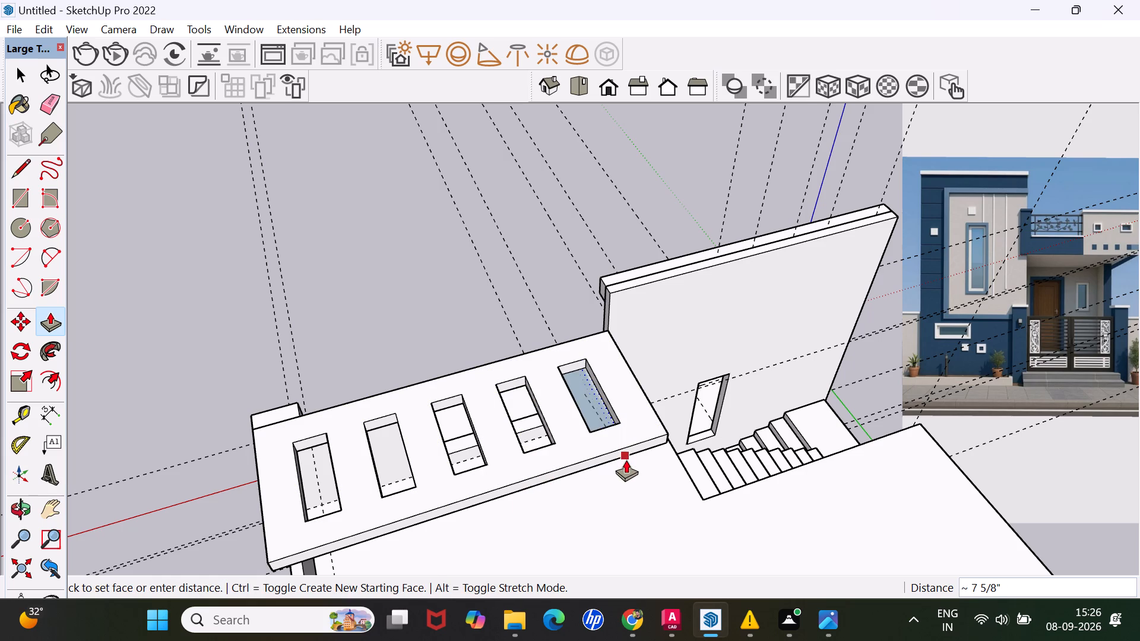
{"action": "left_click", "coordinate": [626, 459]}
Examine the whole house with the slotted slab from the roof side, the porch corner, the far corner and the front.
{"action": "scroll", "coordinate": [617, 421], "scroll_direction": "down", "scroll_amount": 10}
{"action": "scroll", "coordinate": [534, 468], "scroll_direction": "down", "scroll_amount": 1}
{"action": "middle_click_drag", "start_coordinate": [560, 458], "coordinate": [571, 455]}
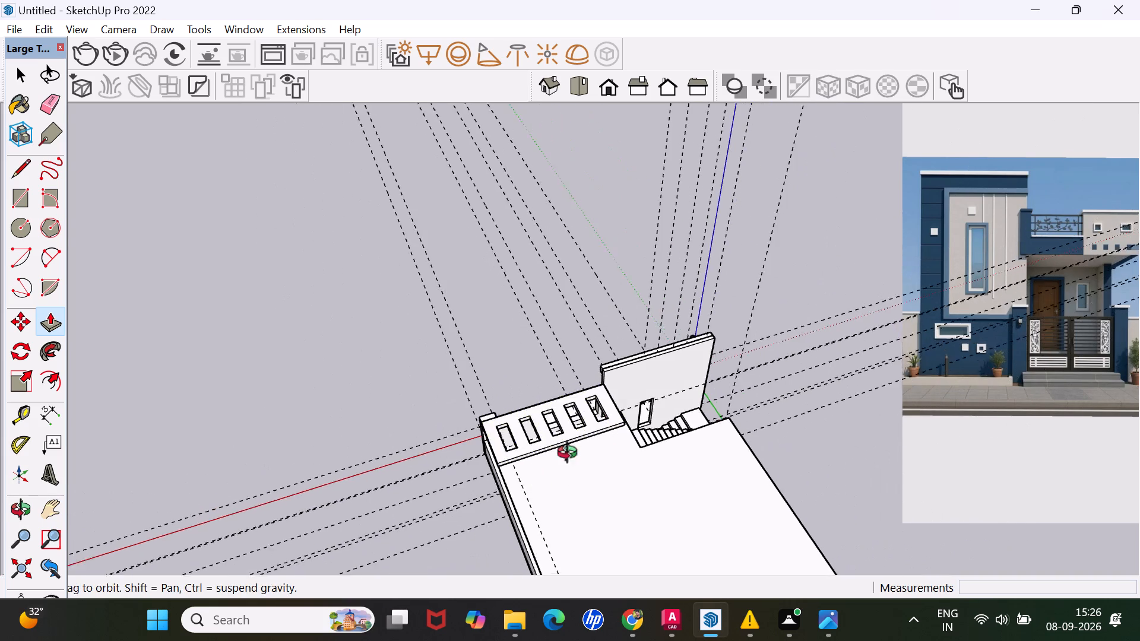
{"action": "middle_click_drag", "start_coordinate": [571, 455], "coordinate": [867, 323]}
{"action": "middle_click_drag", "start_coordinate": [532, 441], "coordinate": [810, 357]}
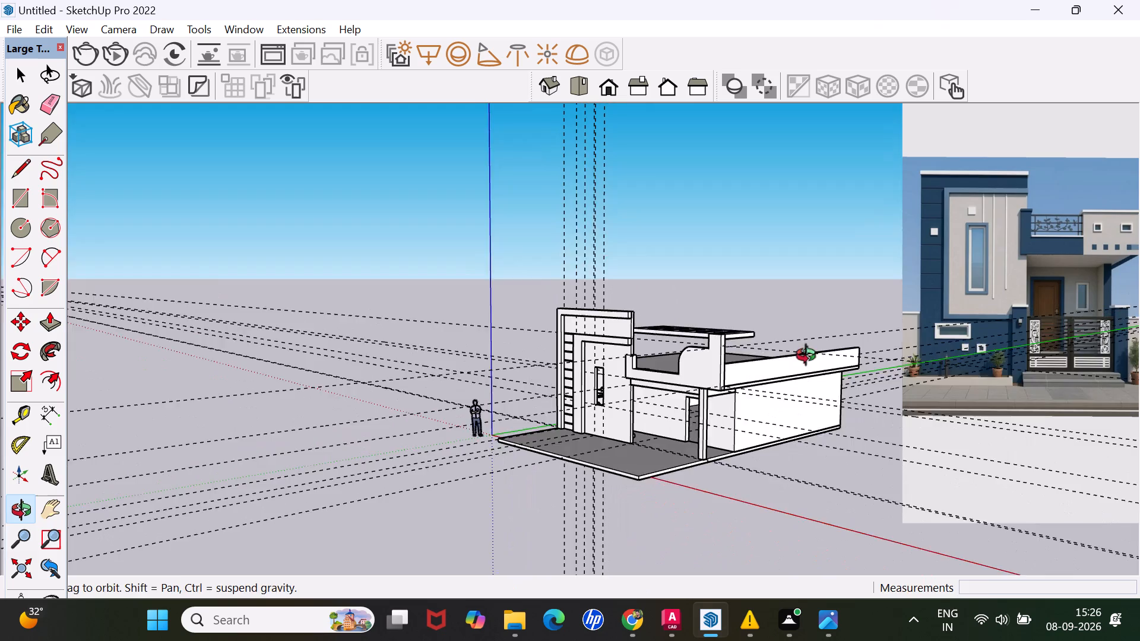
{"action": "middle_click_drag", "start_coordinate": [810, 357], "coordinate": [843, 331]}
{"action": "middle_click_drag", "start_coordinate": [629, 376], "coordinate": [854, 355]}
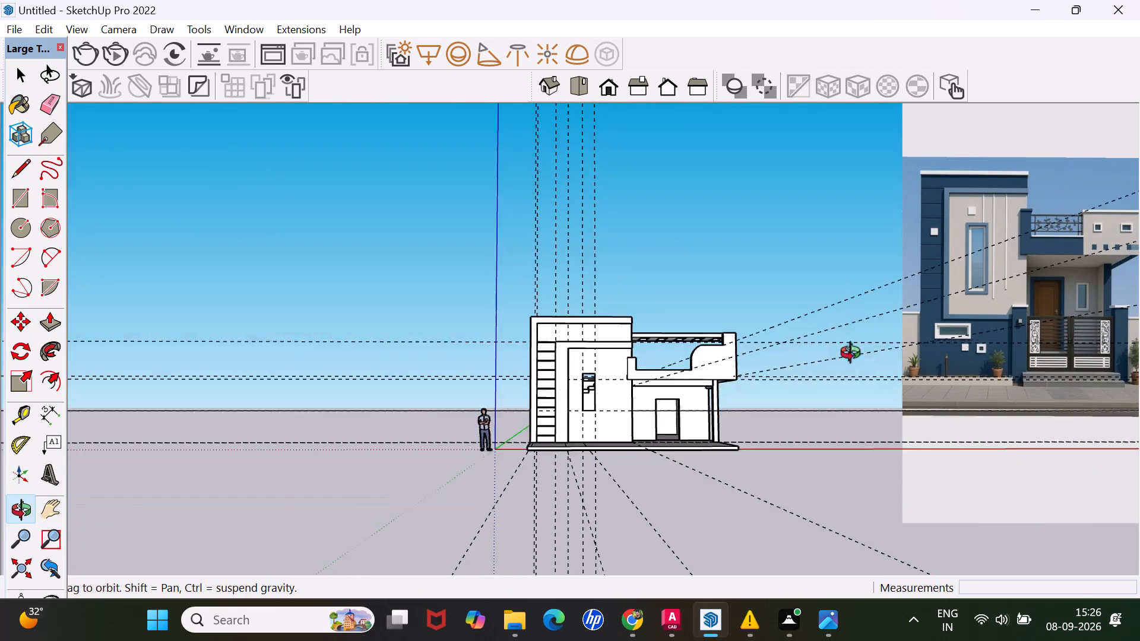
{"action": "middle_click_drag", "start_coordinate": [854, 355], "coordinate": [859, 384]}
{"action": "scroll", "coordinate": [645, 399], "scroll_direction": "up", "scroll_amount": 3}
{"action": "scroll", "coordinate": [597, 384], "scroll_direction": "up", "scroll_amount": 2}
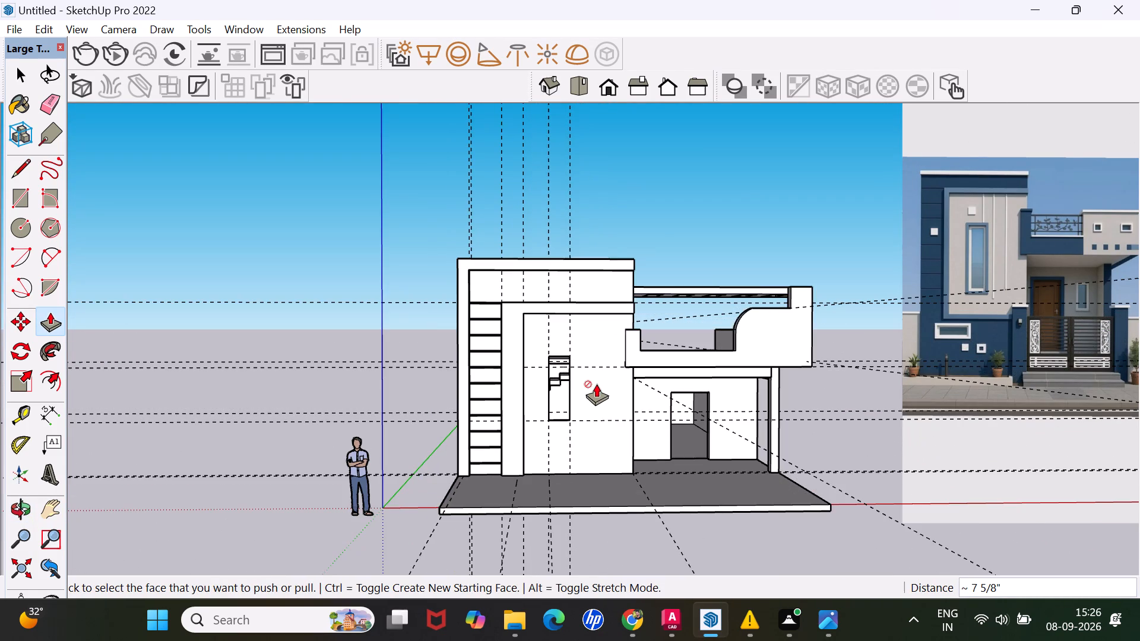
{"action": "middle_click_drag", "start_coordinate": [640, 382], "coordinate": [806, 329]}
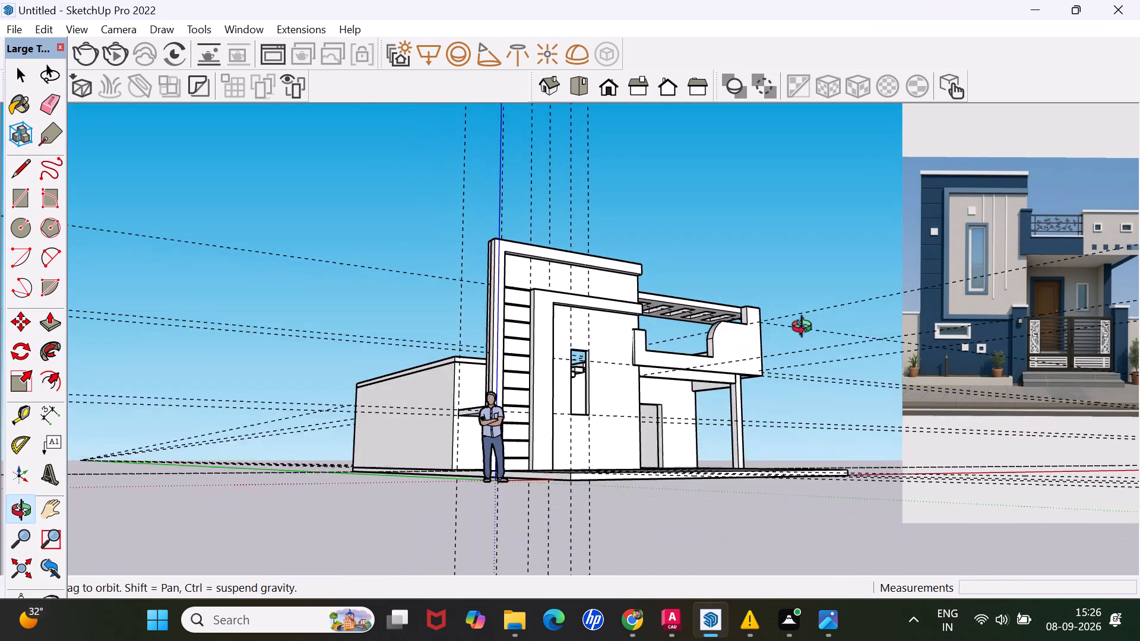
{"action": "middle_click_drag", "start_coordinate": [806, 329], "coordinate": [531, 415]}
{"action": "scroll", "coordinate": [618, 396], "scroll_direction": "down", "scroll_amount": 5}
{"action": "middle_click_drag", "start_coordinate": [576, 407], "coordinate": [637, 353]}
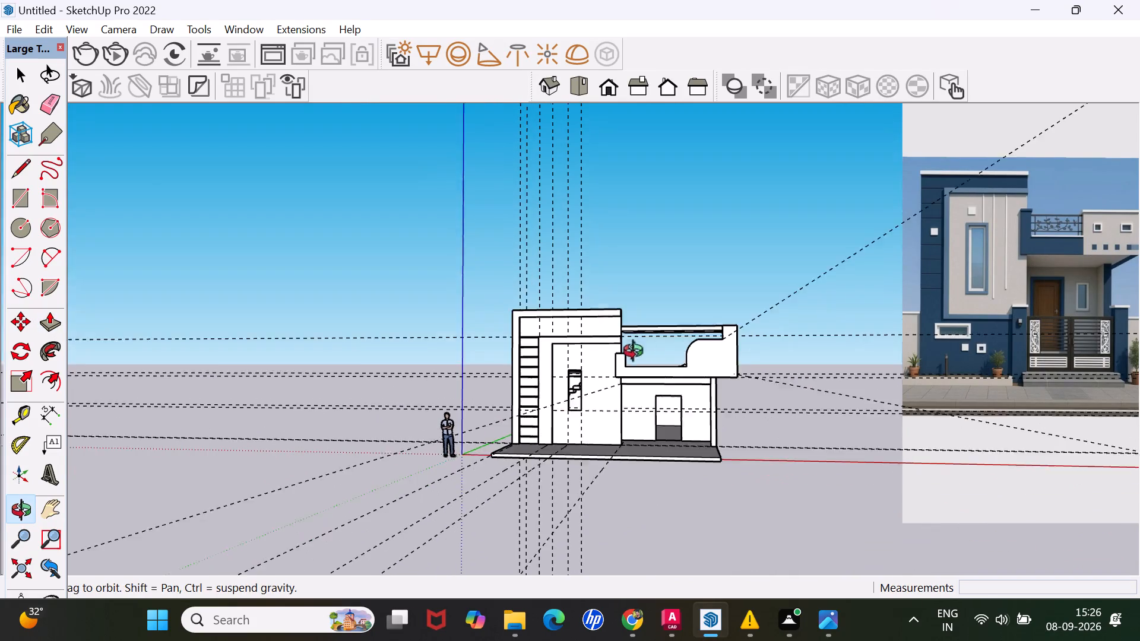
{"action": "middle_click_drag", "start_coordinate": [637, 353], "coordinate": [657, 345]}
Examine the slab and its slots up close from the front, from just below and just above.
{"action": "scroll", "coordinate": [707, 343], "scroll_direction": "up", "scroll_amount": 9}
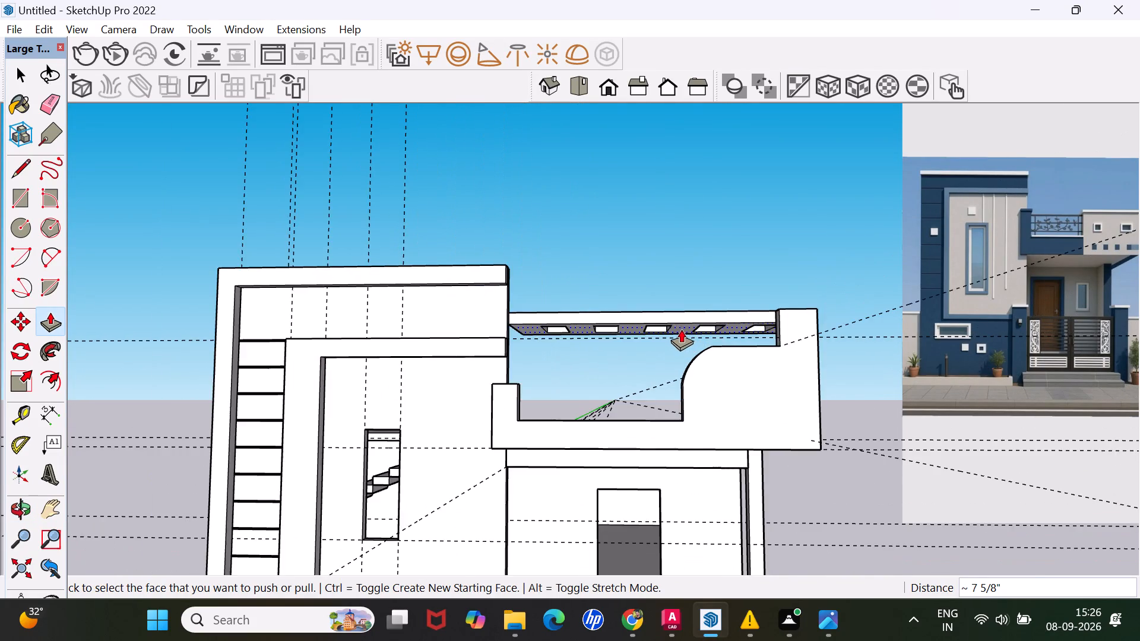
{"action": "scroll", "coordinate": [680, 328], "scroll_direction": "up", "scroll_amount": 2}
{"action": "middle_click_drag", "start_coordinate": [677, 332], "coordinate": [667, 366]}
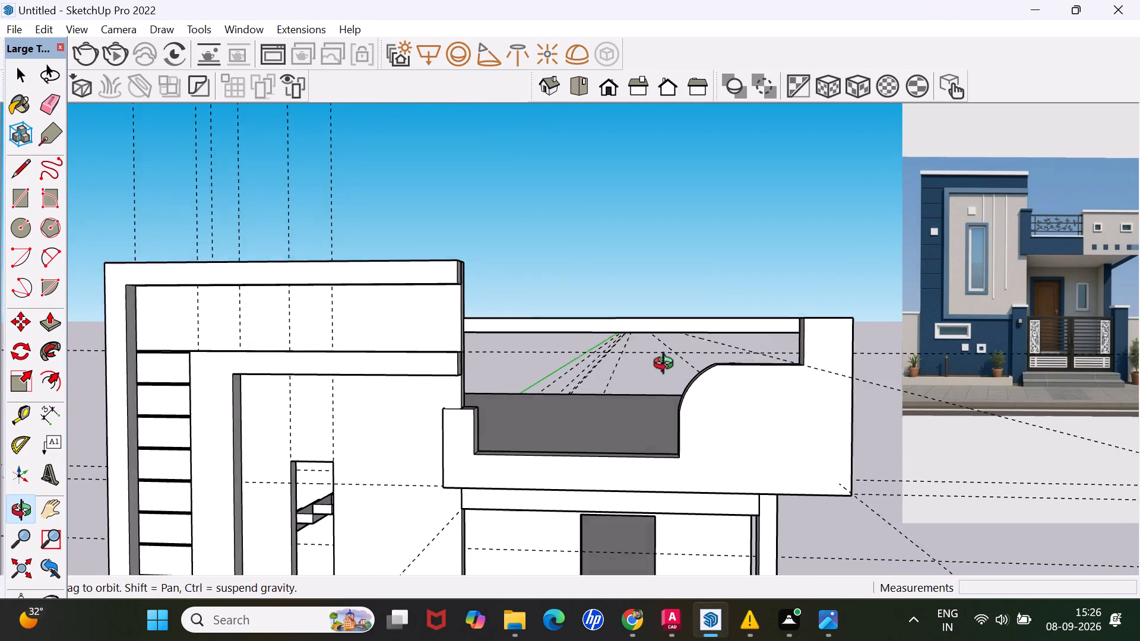
{"action": "middle_click_drag", "start_coordinate": [667, 366], "coordinate": [666, 367]}
{"action": "scroll", "coordinate": [639, 376], "scroll_direction": "down", "scroll_amount": 10}
{"action": "scroll", "coordinate": [544, 431], "scroll_direction": "down", "scroll_amount": 3}
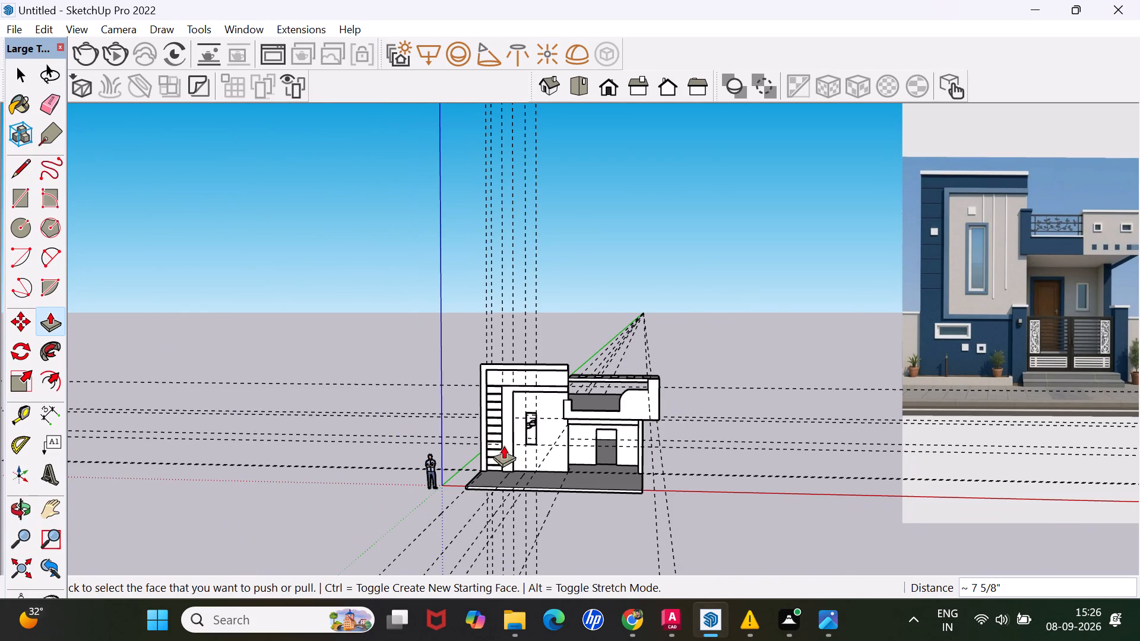
Draw a horizontal line just above the tall wall's window opening, from its outer vertical guide to slightly past the porch-side guide.
{"action": "scroll", "coordinate": [553, 420], "scroll_direction": "up", "scroll_amount": 4}
{"action": "scroll", "coordinate": [498, 448], "scroll_direction": "up", "scroll_amount": 3}
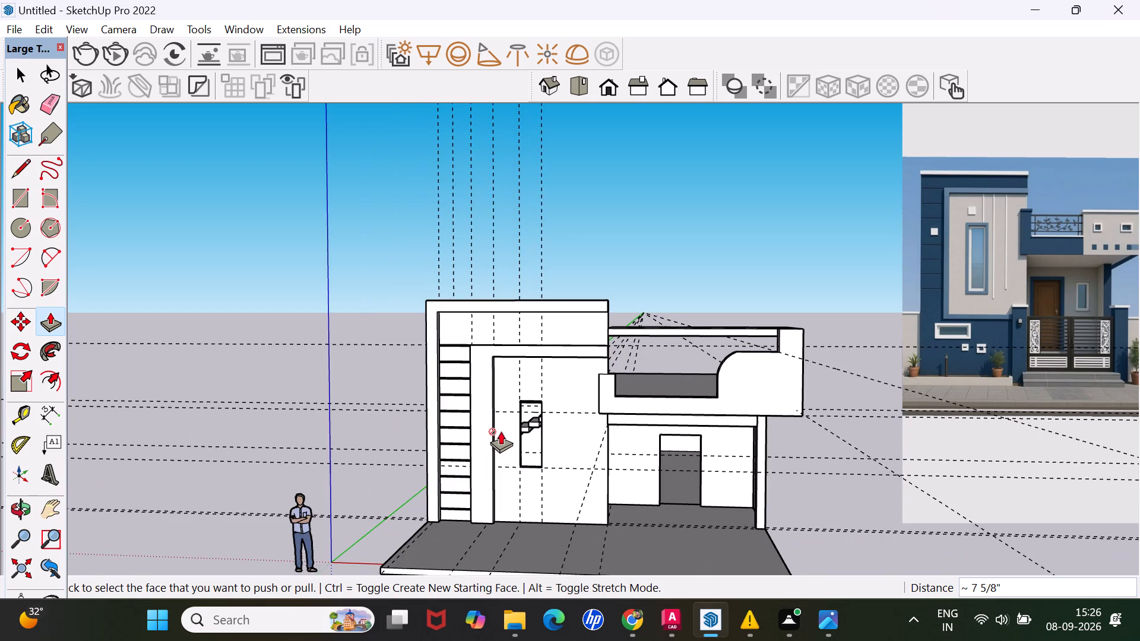
{"action": "scroll", "coordinate": [503, 420], "scroll_direction": "up", "scroll_amount": 11}
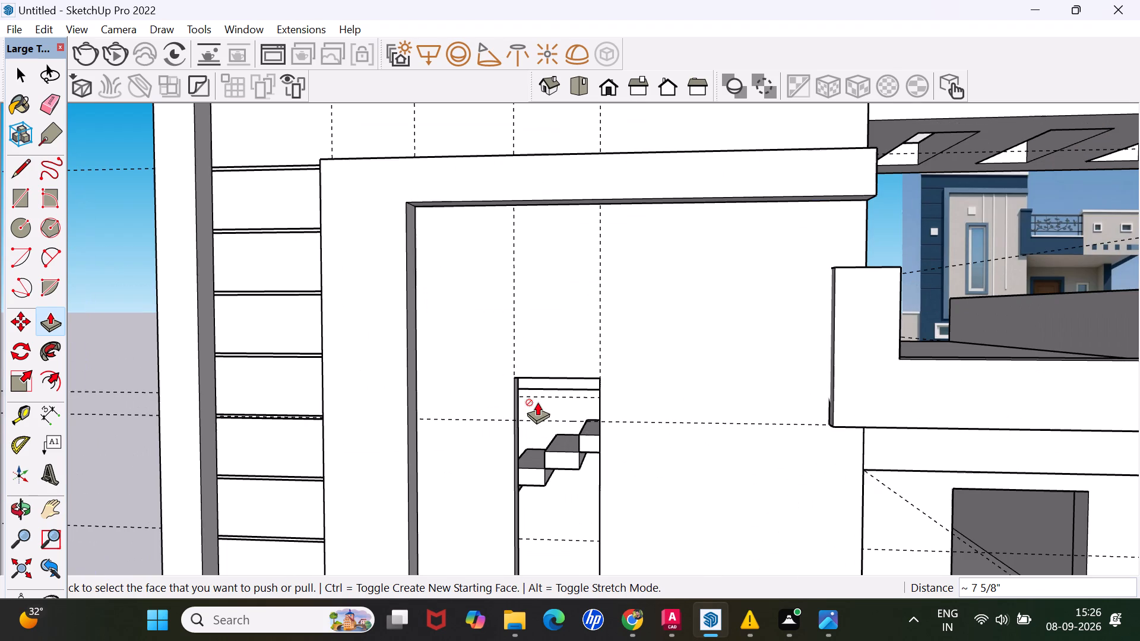
{"action": "scroll", "coordinate": [517, 379], "scroll_direction": "down", "scroll_amount": 3}
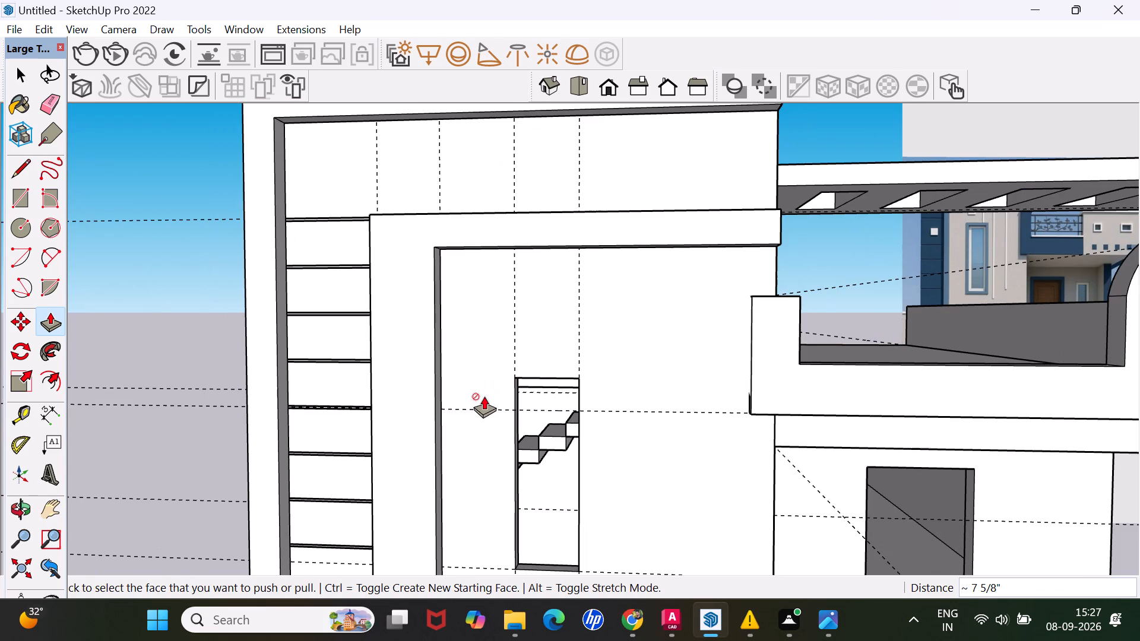
{"action": "key", "text": "space"}
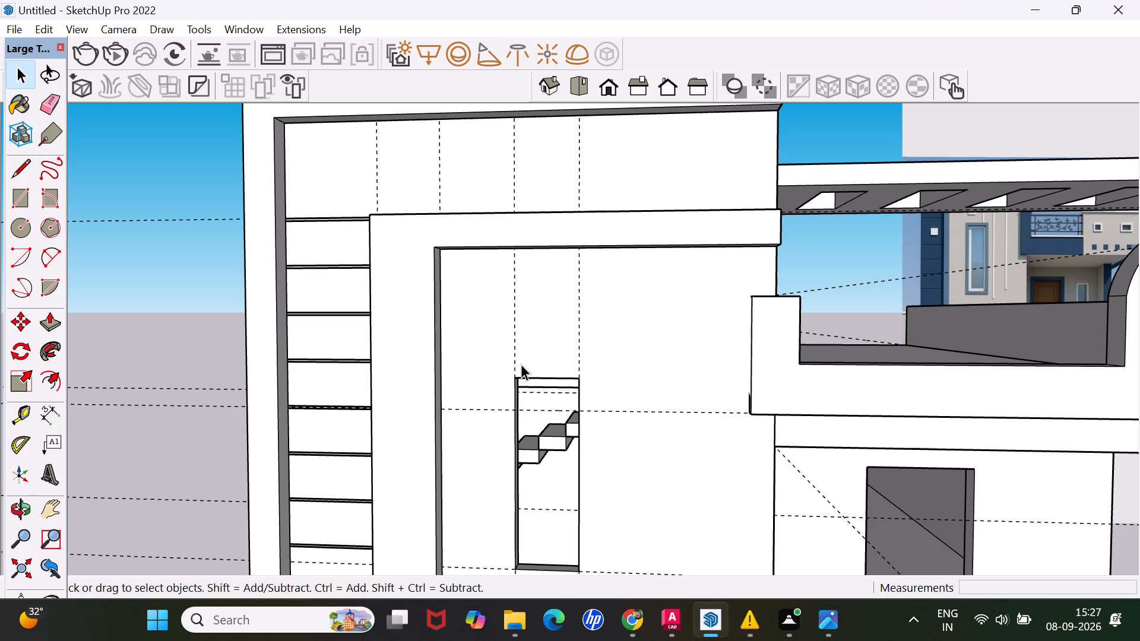
{"action": "scroll", "coordinate": [527, 364], "scroll_direction": "down", "scroll_amount": 6}
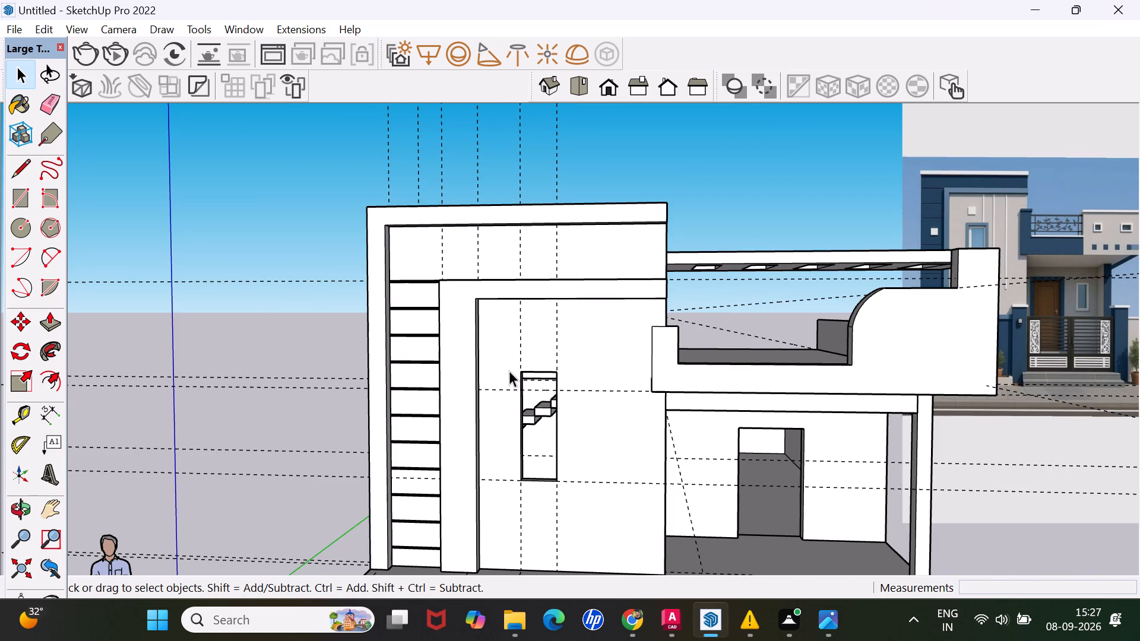
{"action": "left_click", "coordinate": [17, 167]}
{"action": "scroll", "coordinate": [512, 373], "scroll_direction": "up", "scroll_amount": 4}
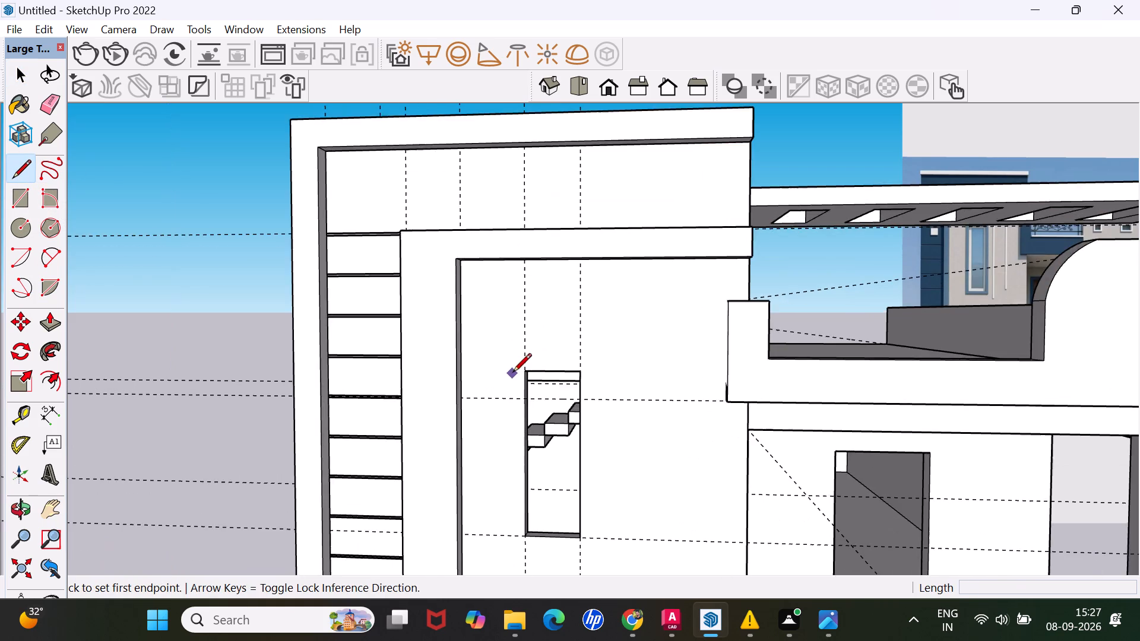
{"action": "scroll", "coordinate": [512, 373], "scroll_direction": "up", "scroll_amount": 5}
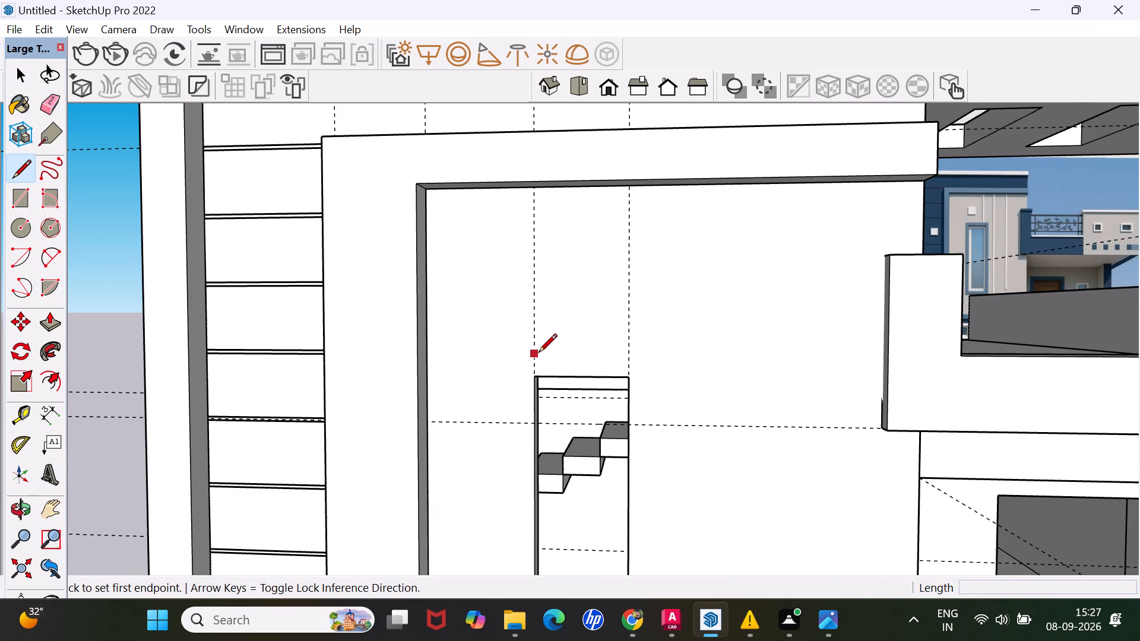
{"action": "left_click", "coordinate": [538, 354]}
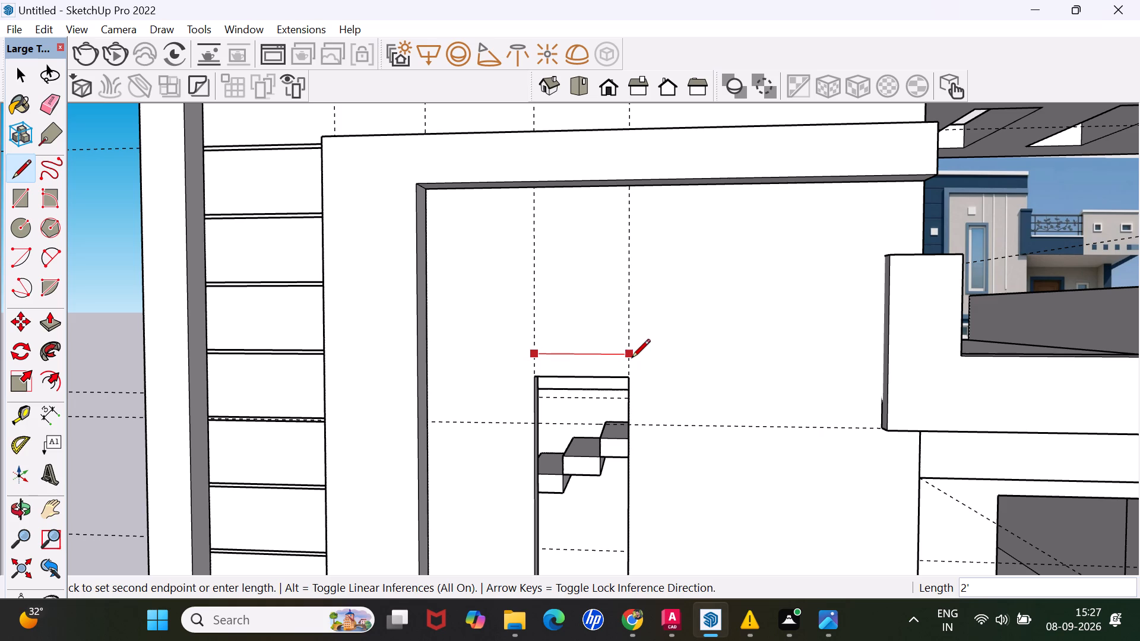
{"action": "left_click", "coordinate": [657, 357]}
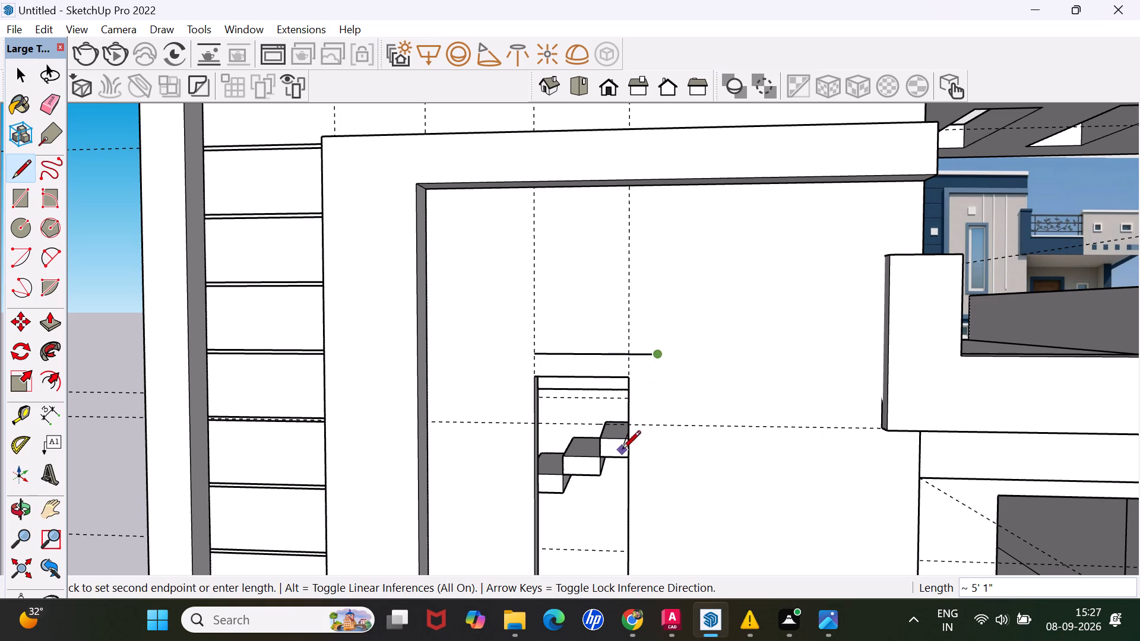
Draw the frame outline's porch-side vertical edge about 7' down, ending just below the window opening.
{"action": "scroll", "coordinate": [655, 470], "scroll_direction": "down", "scroll_amount": 15}
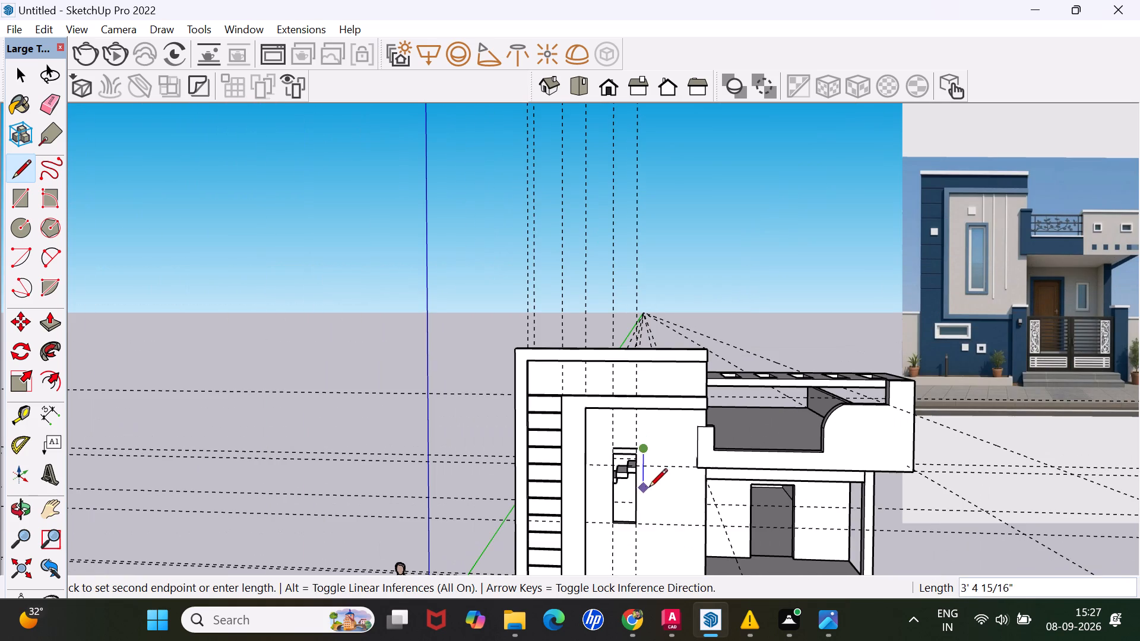
{"action": "scroll", "coordinate": [643, 532], "scroll_direction": "up", "scroll_amount": 8}
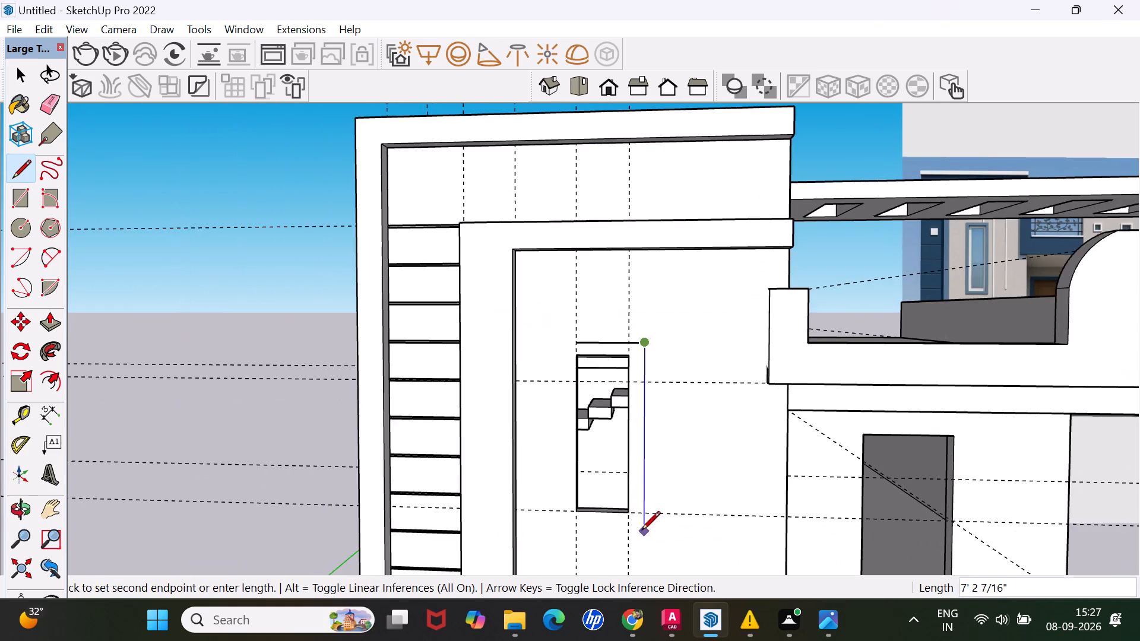
{"action": "scroll", "coordinate": [640, 528], "scroll_direction": "up", "scroll_amount": 3}
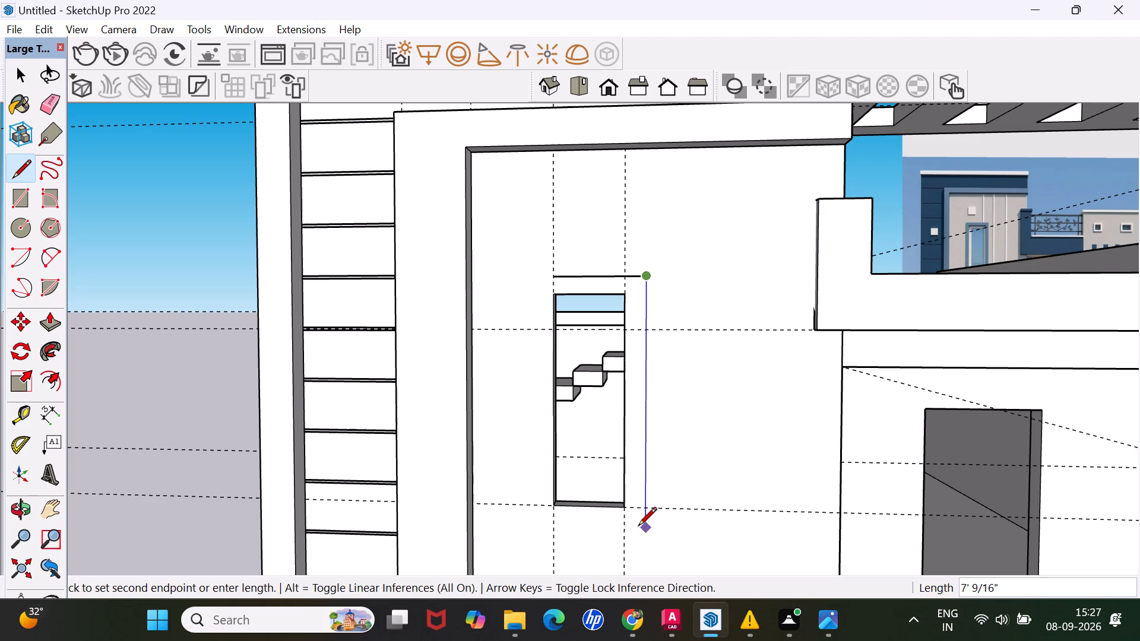
{"action": "left_click", "coordinate": [638, 527]}
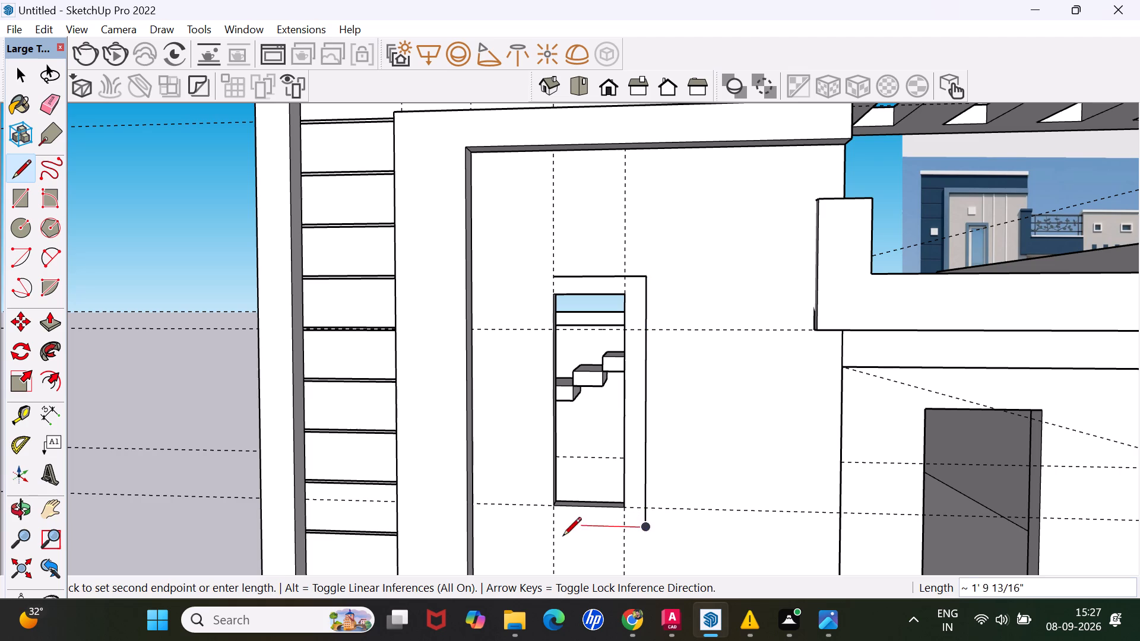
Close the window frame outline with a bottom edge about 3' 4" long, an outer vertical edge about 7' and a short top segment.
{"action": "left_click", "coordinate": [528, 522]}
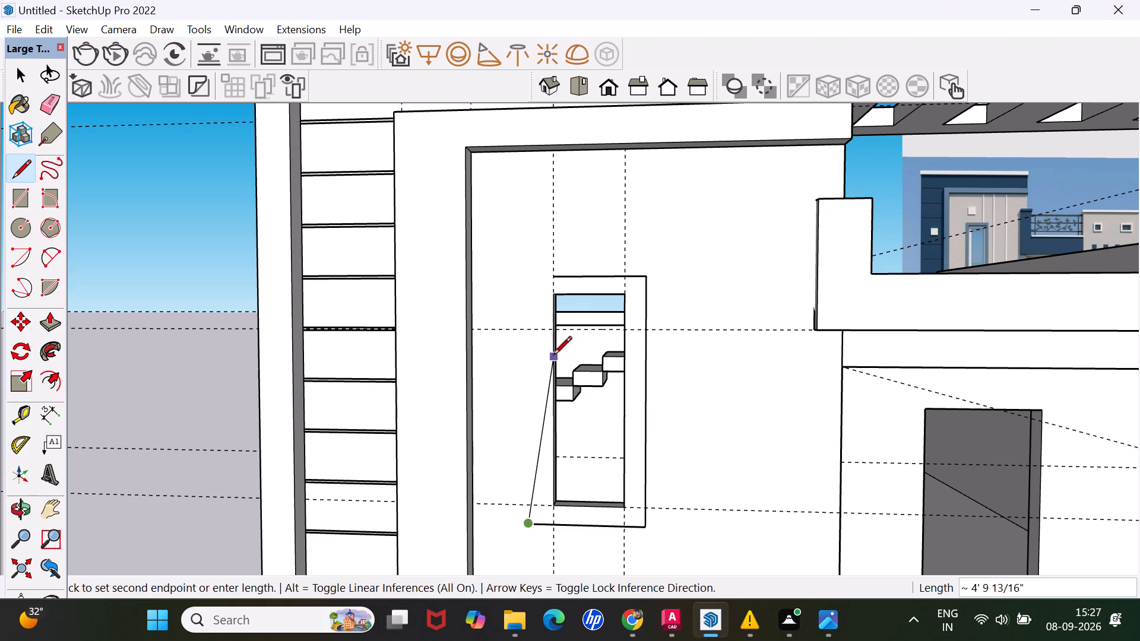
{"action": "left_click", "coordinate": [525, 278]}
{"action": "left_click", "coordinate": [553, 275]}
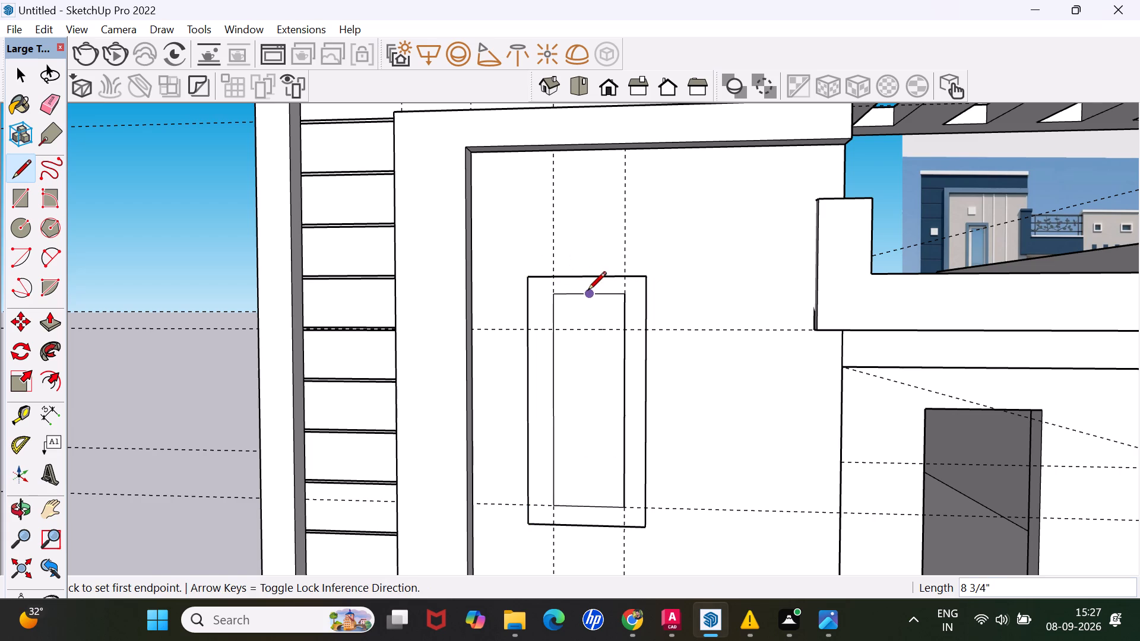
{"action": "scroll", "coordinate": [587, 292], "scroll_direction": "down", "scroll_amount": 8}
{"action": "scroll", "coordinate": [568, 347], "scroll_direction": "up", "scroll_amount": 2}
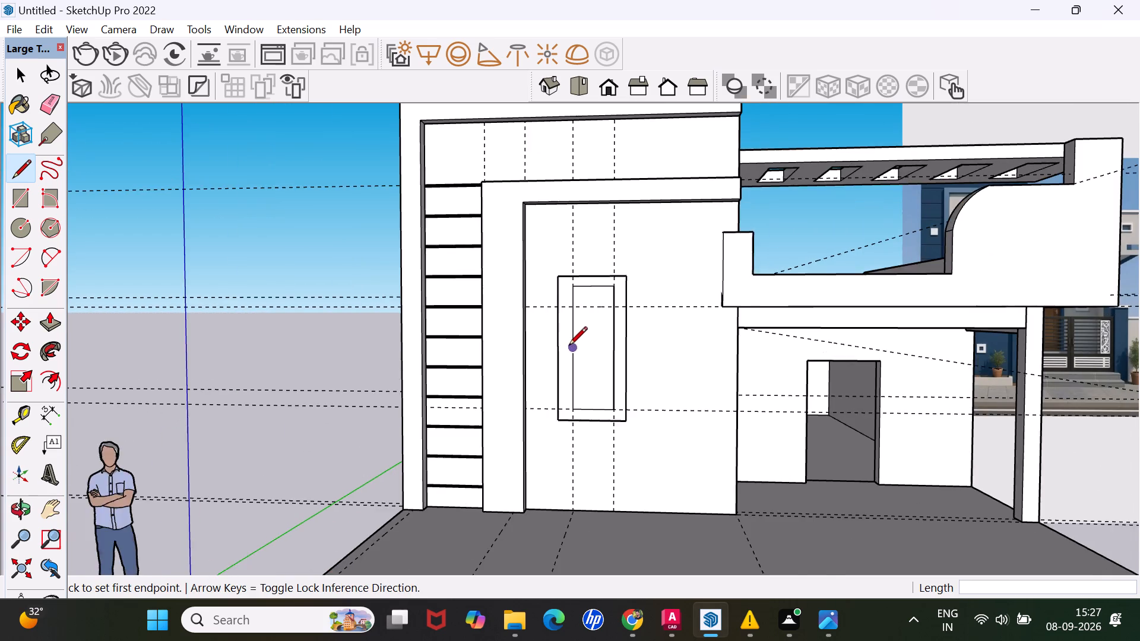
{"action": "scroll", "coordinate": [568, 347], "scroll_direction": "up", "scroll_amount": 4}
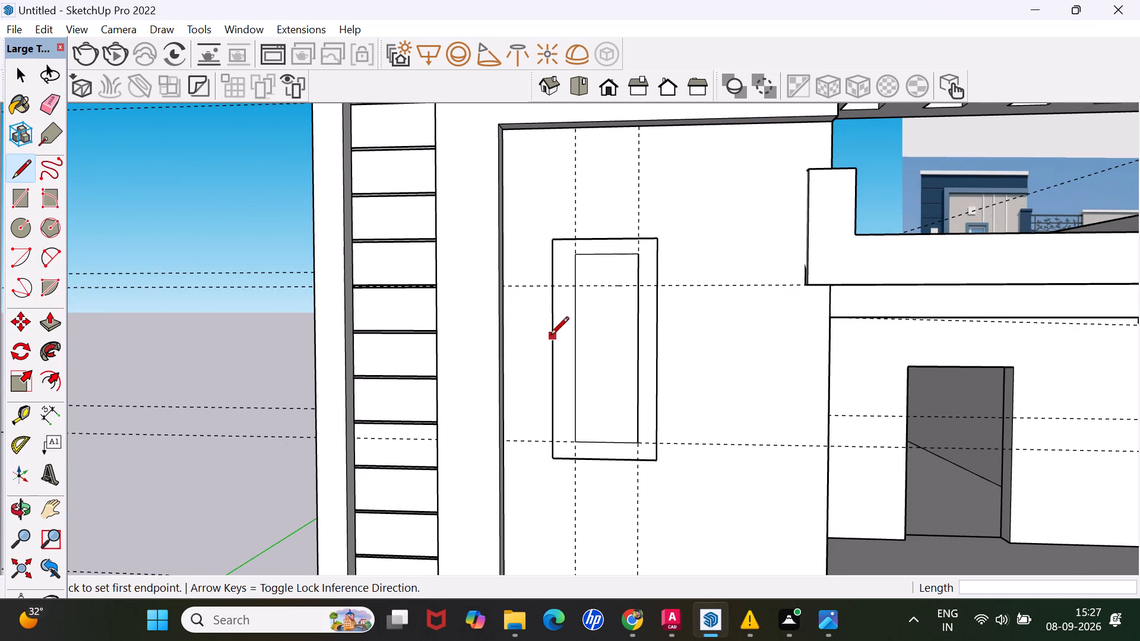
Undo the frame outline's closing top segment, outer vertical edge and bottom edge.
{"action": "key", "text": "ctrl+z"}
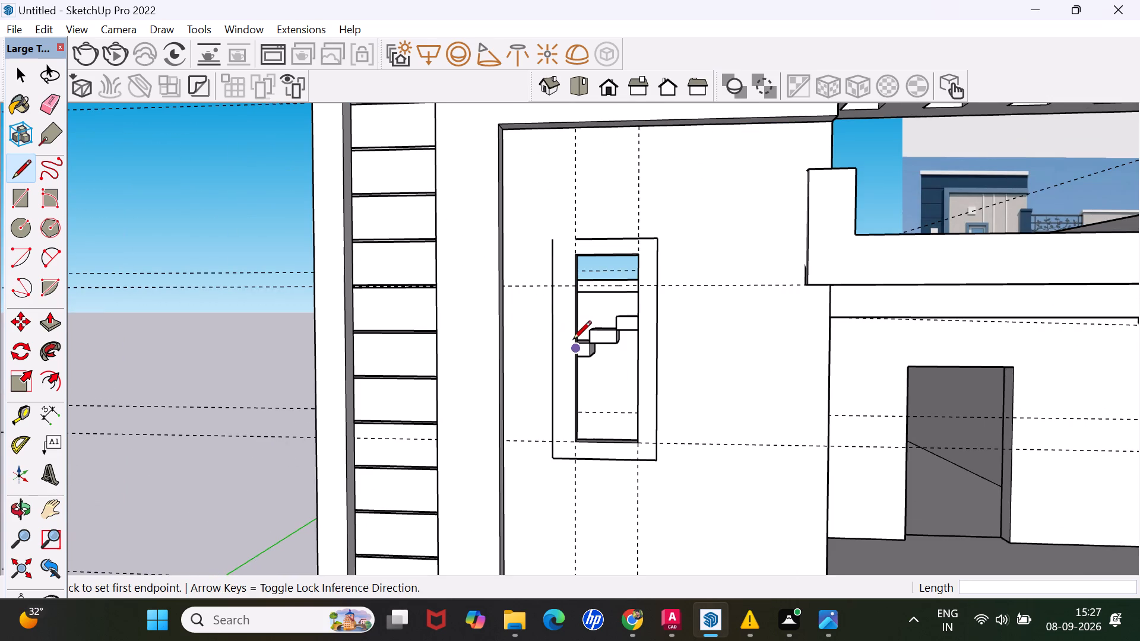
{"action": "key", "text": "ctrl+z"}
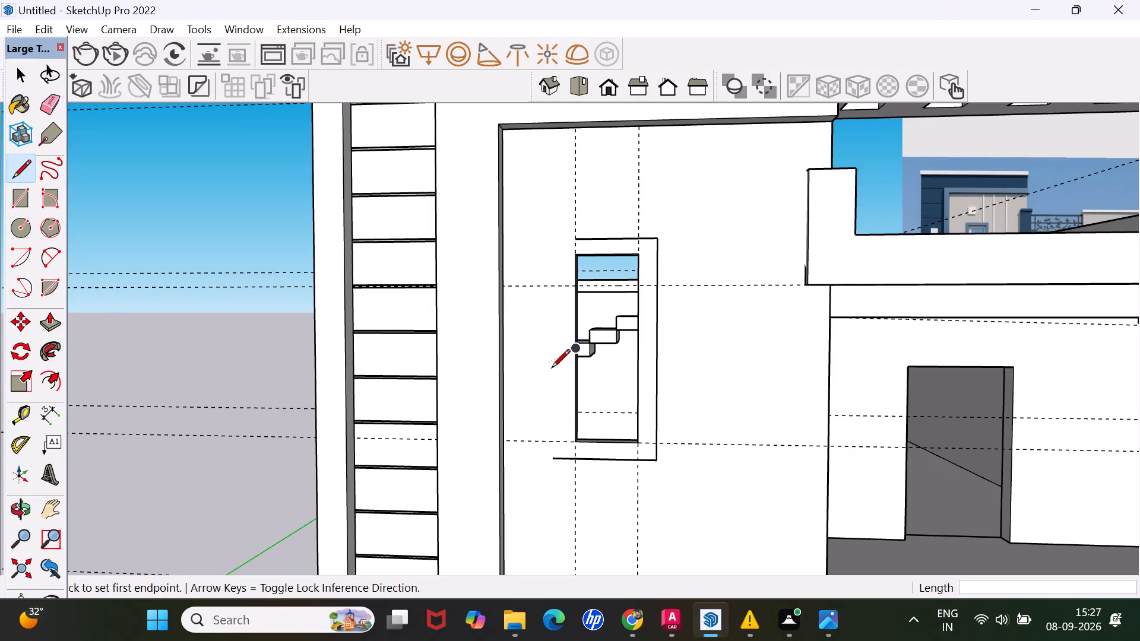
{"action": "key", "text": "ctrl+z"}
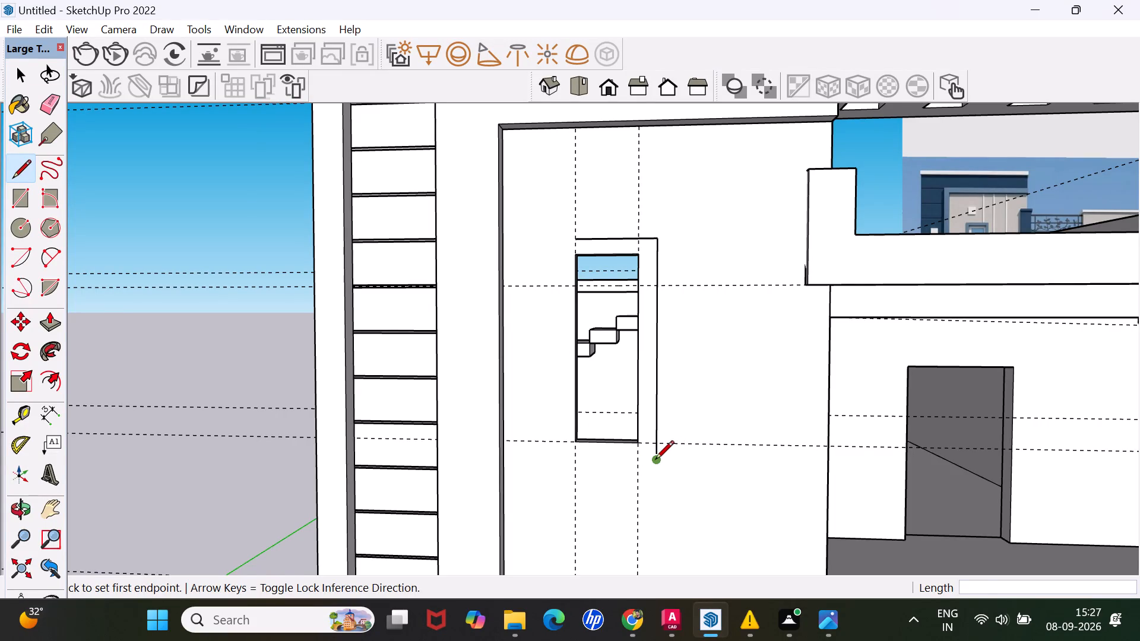
Redraw the frame outline's bottom edge shorter, add an outer vertical edge about 7', and close the top with a 6 1/4" segment.
{"action": "left_click", "coordinate": [655, 461]}
{"action": "left_click", "coordinate": [559, 456]}
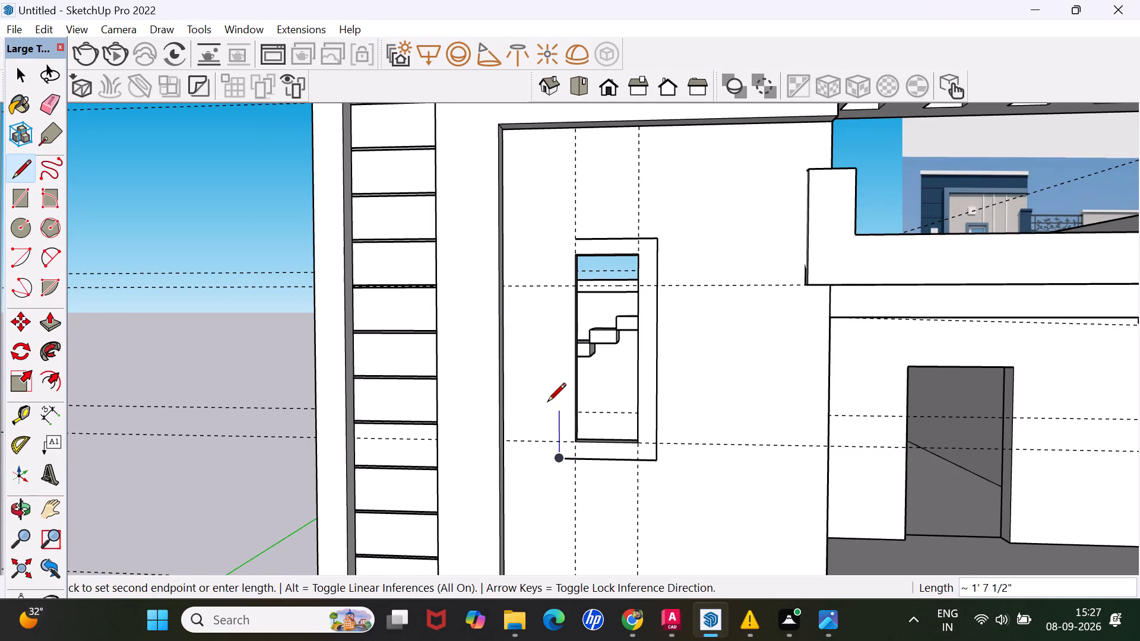
{"action": "left_click", "coordinate": [556, 237]}
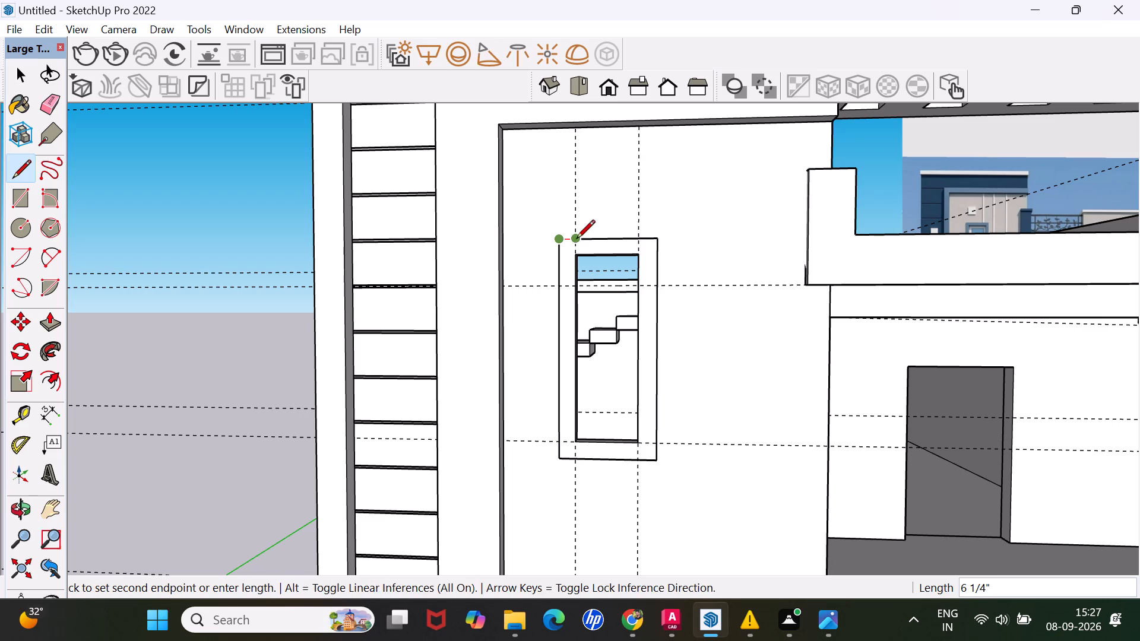
{"action": "left_click", "coordinate": [577, 240]}
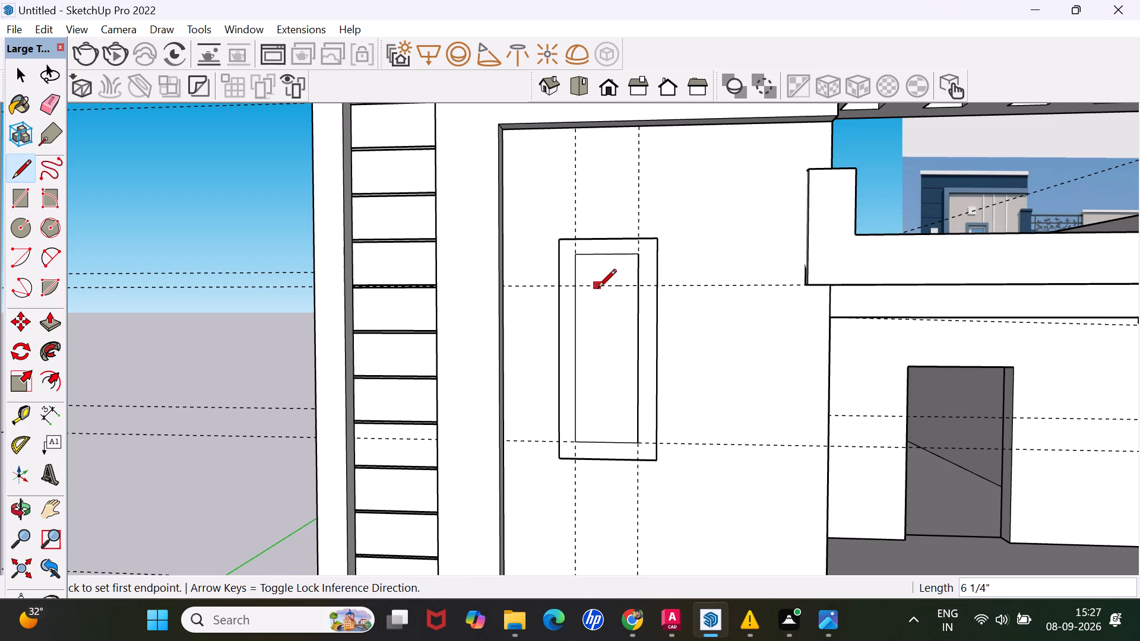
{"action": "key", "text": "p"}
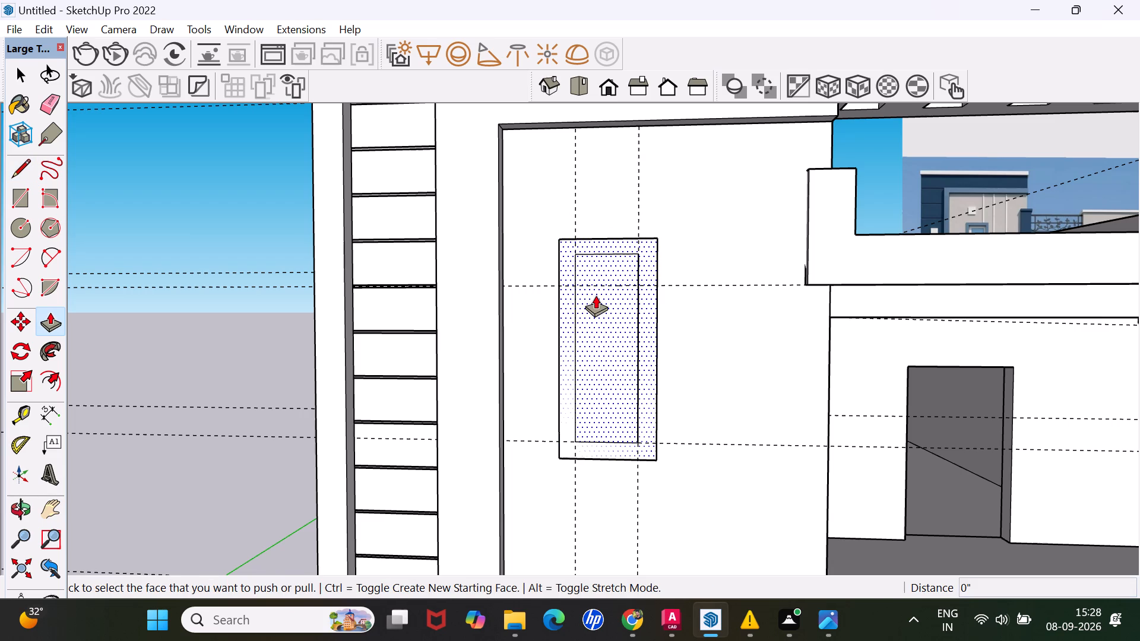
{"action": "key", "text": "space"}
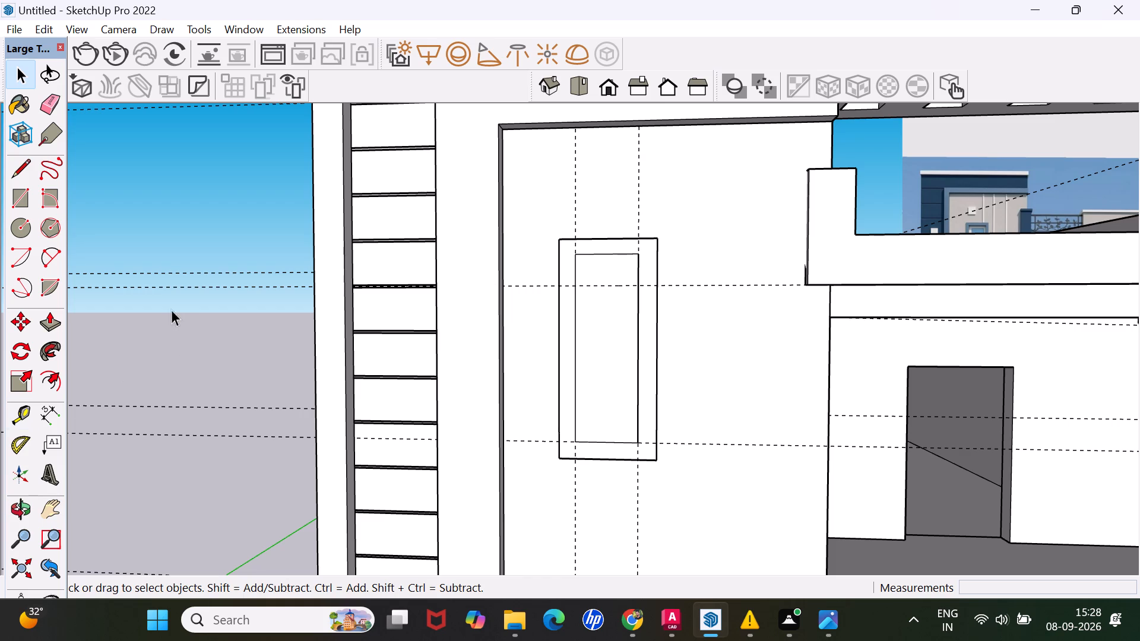
Trace the narrow window opening inside the frame outline with lines, 2' wide and 6' high.
{"action": "left_click", "coordinate": [22, 163]}
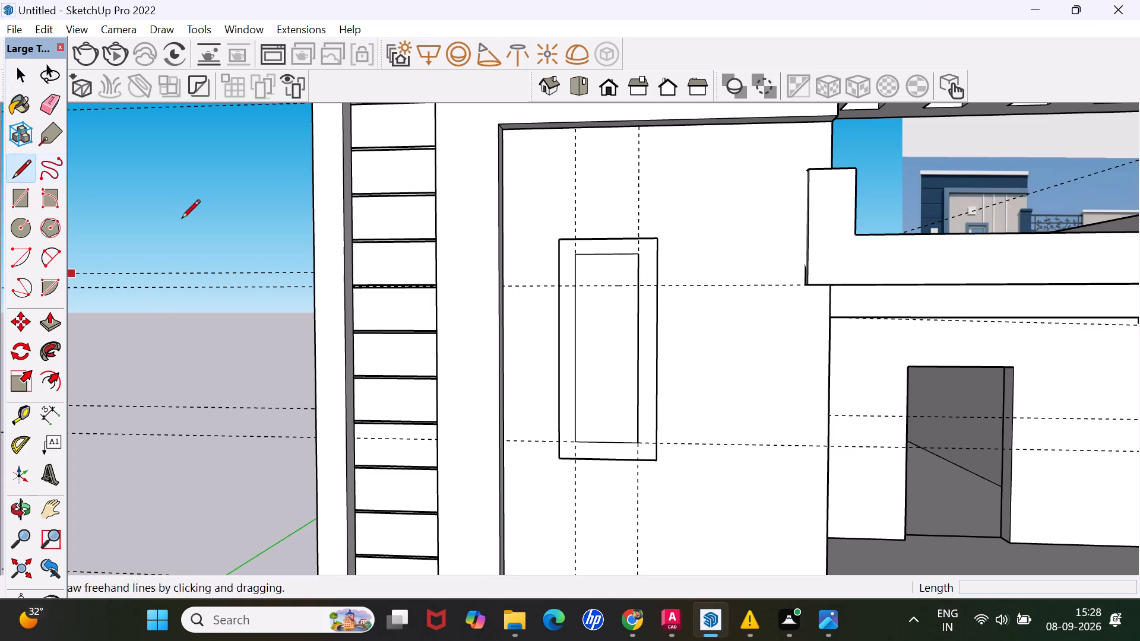
{"action": "left_click", "coordinate": [576, 256]}
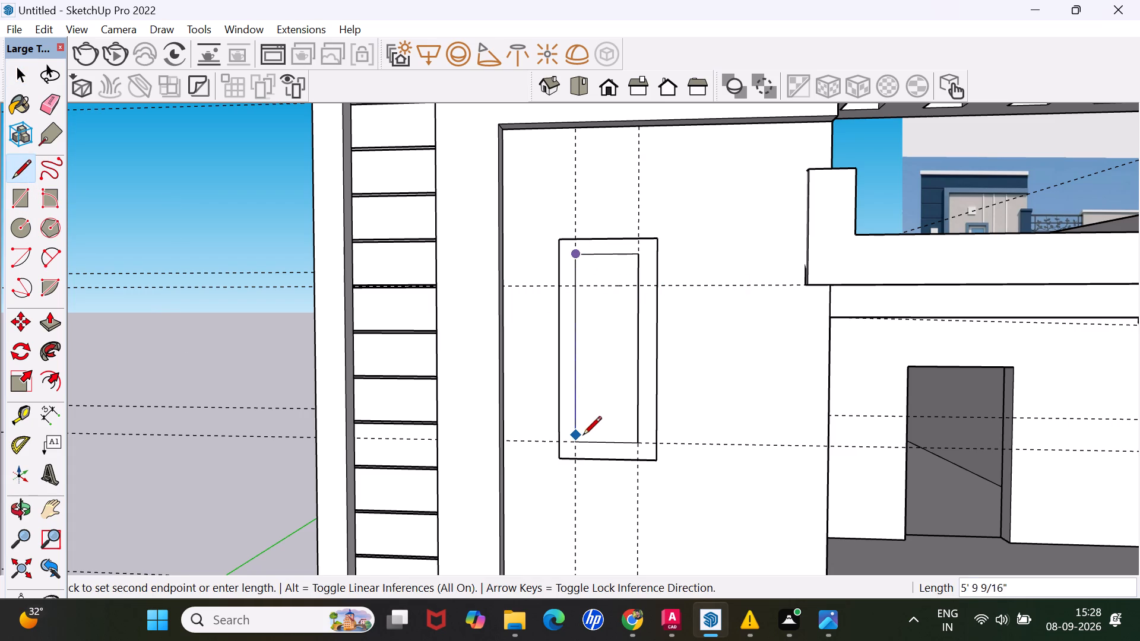
{"action": "left_click", "coordinate": [578, 442]}
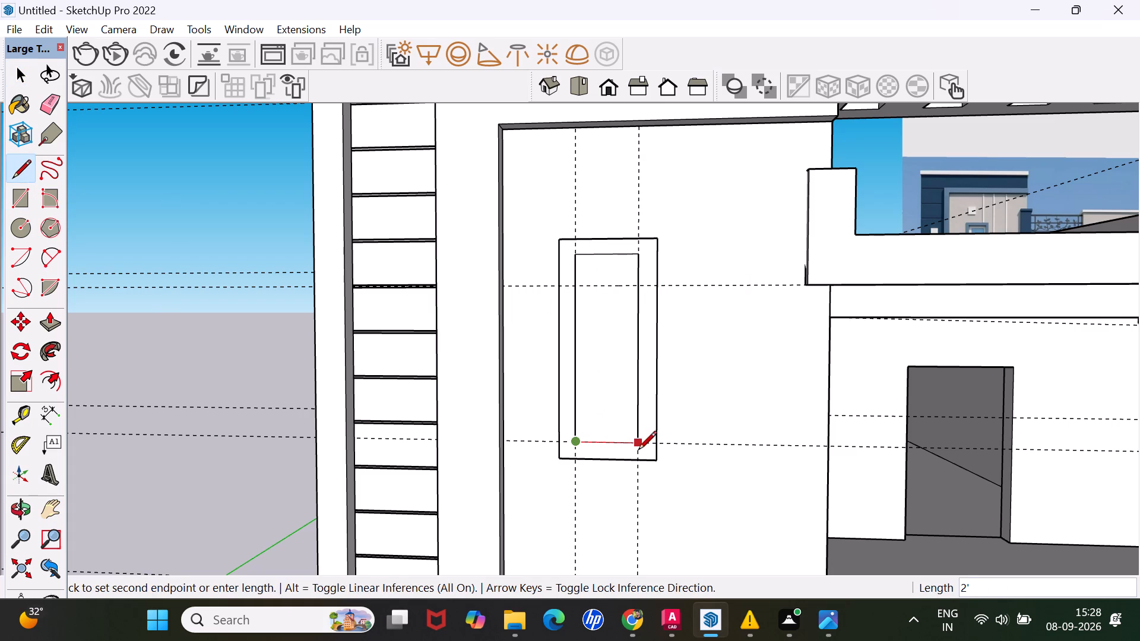
{"action": "left_click", "coordinate": [639, 445]}
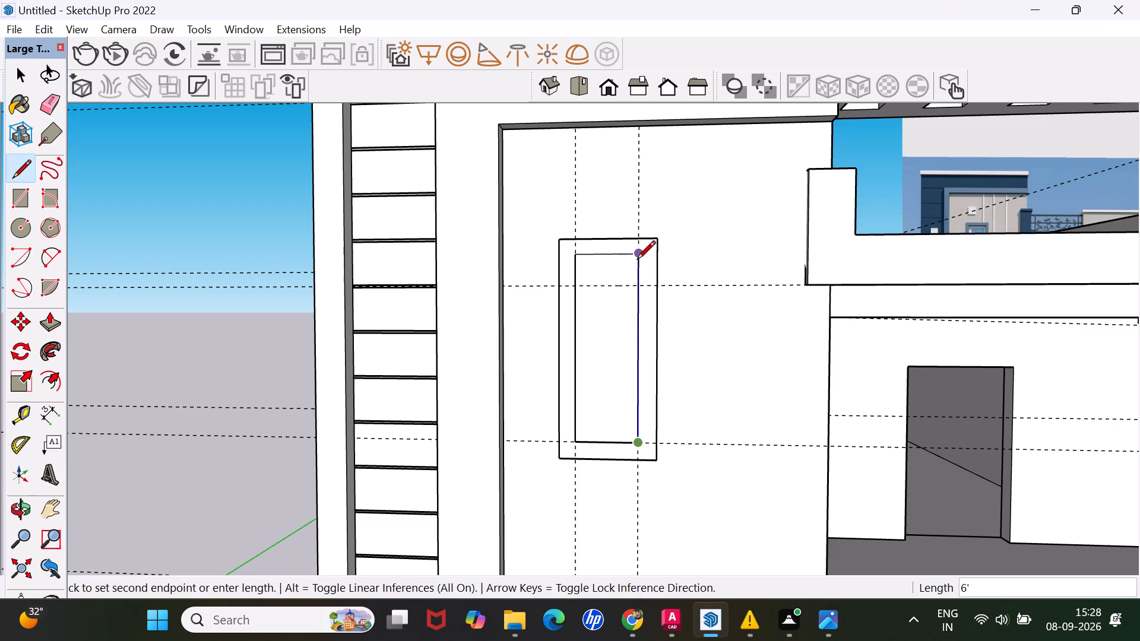
{"action": "left_click", "coordinate": [636, 261]}
{"action": "left_click", "coordinate": [572, 255]}
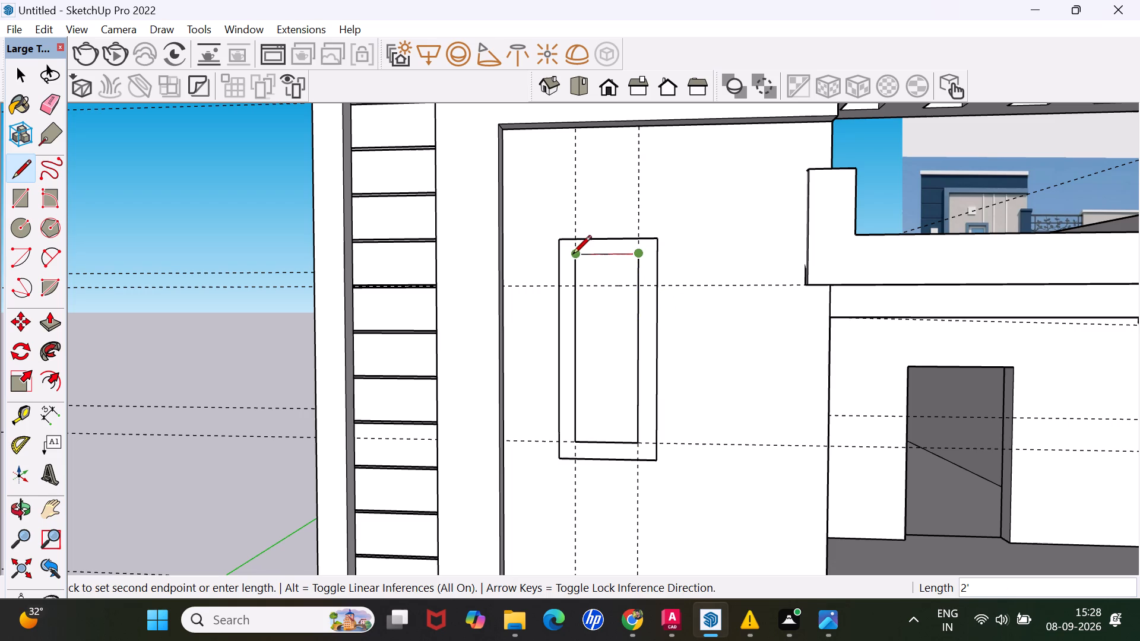
Push the narrow window's inner face back about 7' 1 15/16" into the tall wall.
{"action": "key", "text": "p"}
{"action": "left_click", "coordinate": [610, 317]}
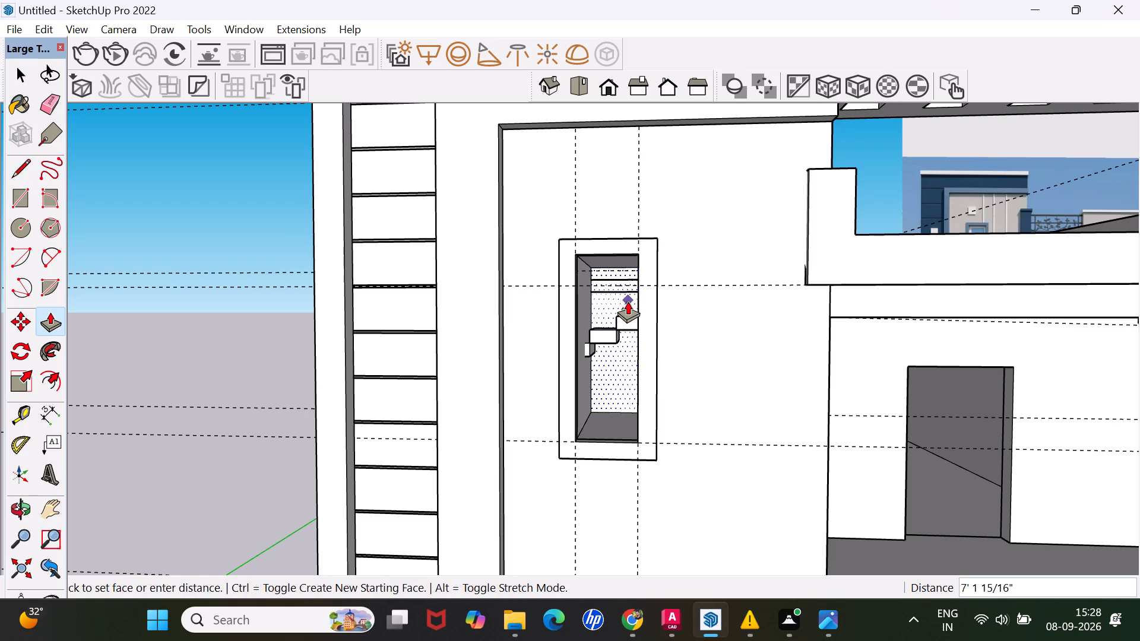
{"action": "left_click", "coordinate": [628, 301]}
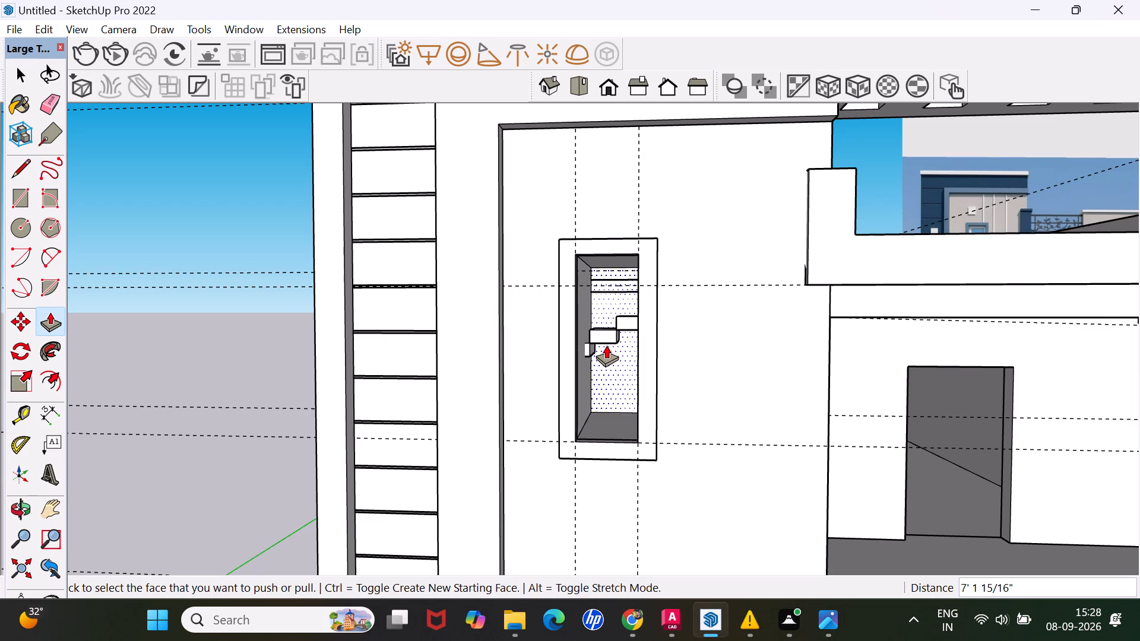
Pull the frame face around the tall wall's narrow window outward by 2".
{"action": "middle_click_drag", "start_coordinate": [734, 402], "coordinate": [503, 448]}
{"action": "scroll", "coordinate": [554, 446], "scroll_direction": "down", "scroll_amount": 1}
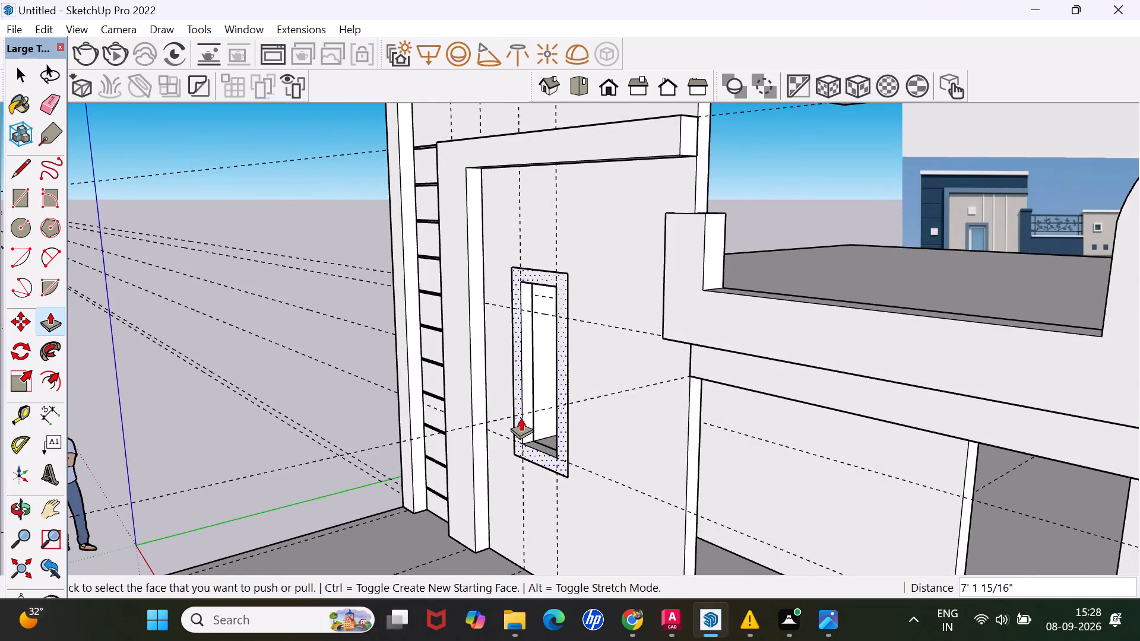
{"action": "scroll", "coordinate": [521, 417], "scroll_direction": "up", "scroll_amount": 2}
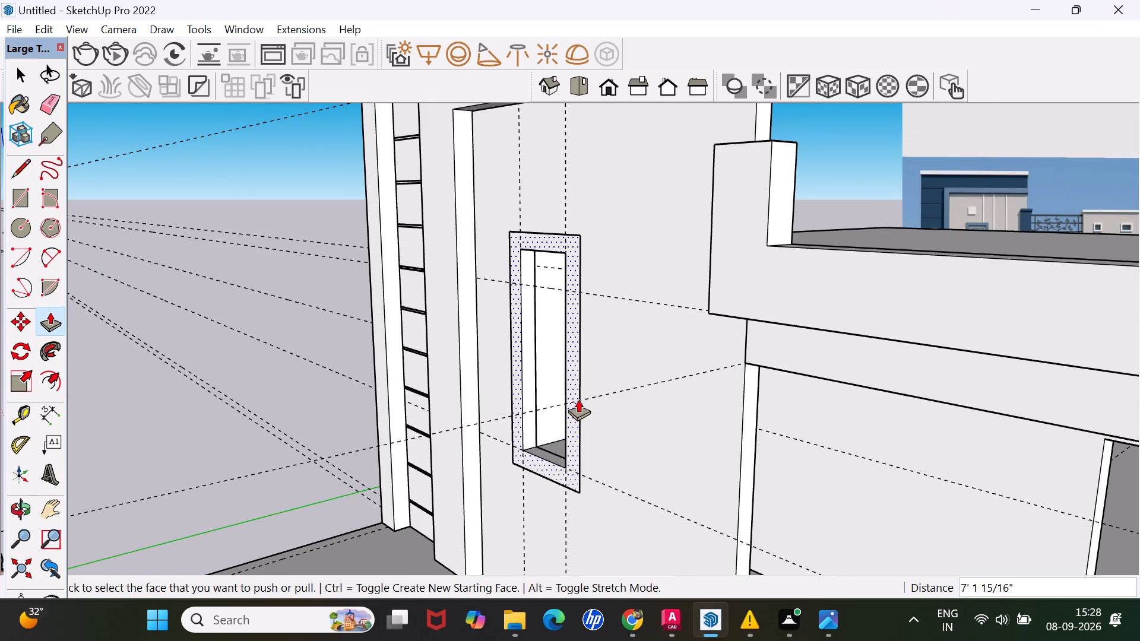
{"action": "left_click", "coordinate": [578, 399]}
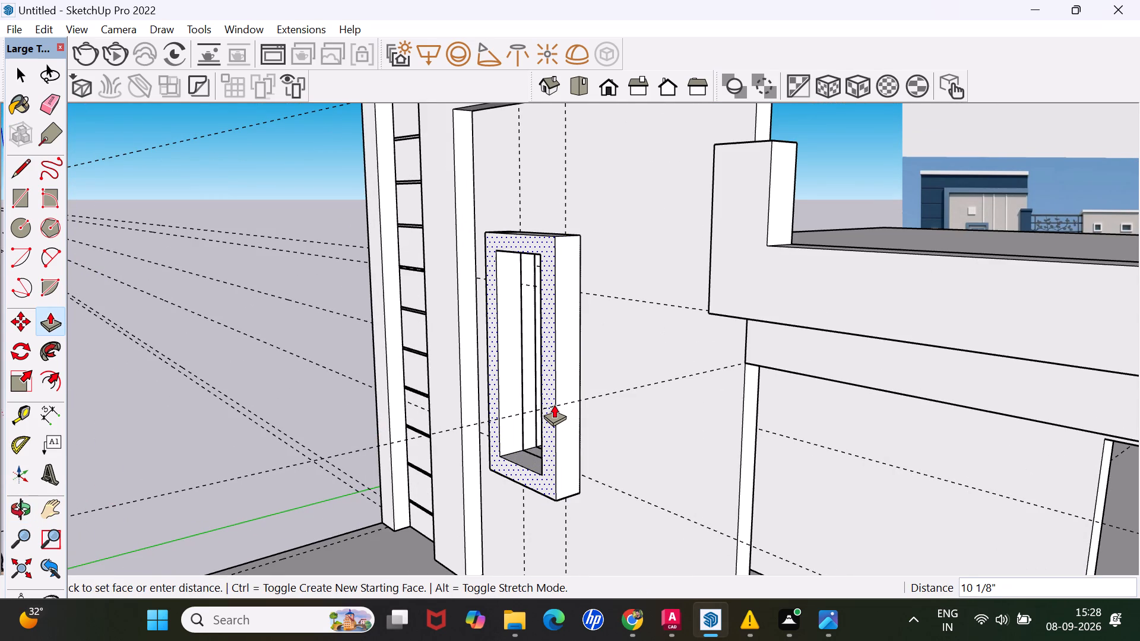
{"action": "key", "text": "2"}
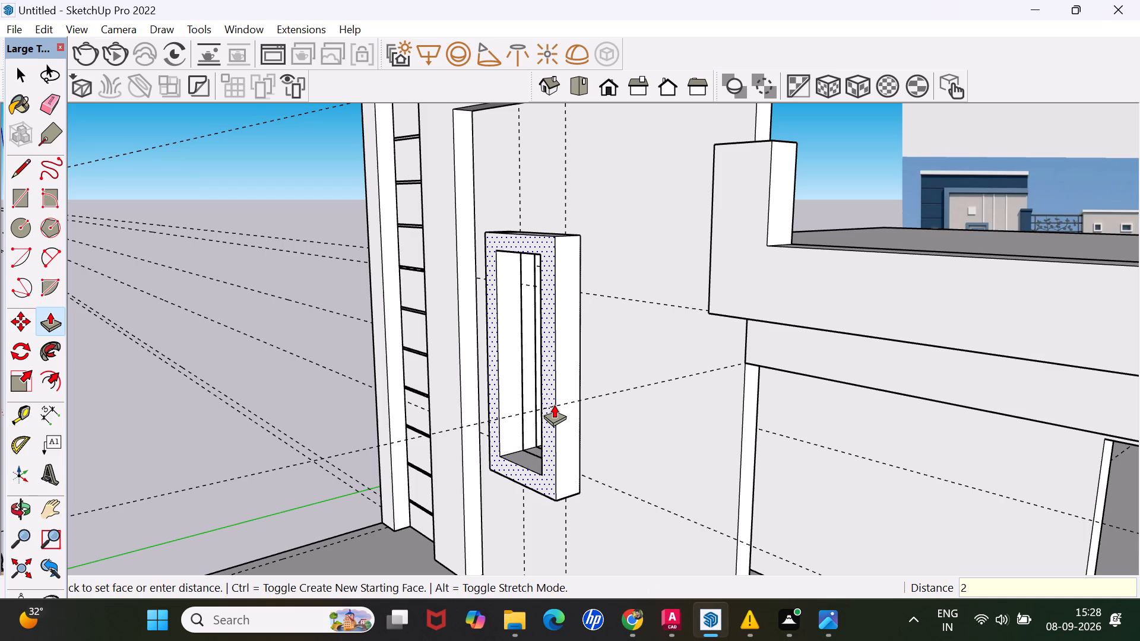
{"action": "key", "text": "Return"}
Examine the whole house from the front and side, comparing the window frame and overall massing with the reference image.
{"action": "scroll", "coordinate": [564, 420], "scroll_direction": "down", "scroll_amount": 3}
{"action": "middle_click_drag", "start_coordinate": [535, 474], "coordinate": [626, 469]}
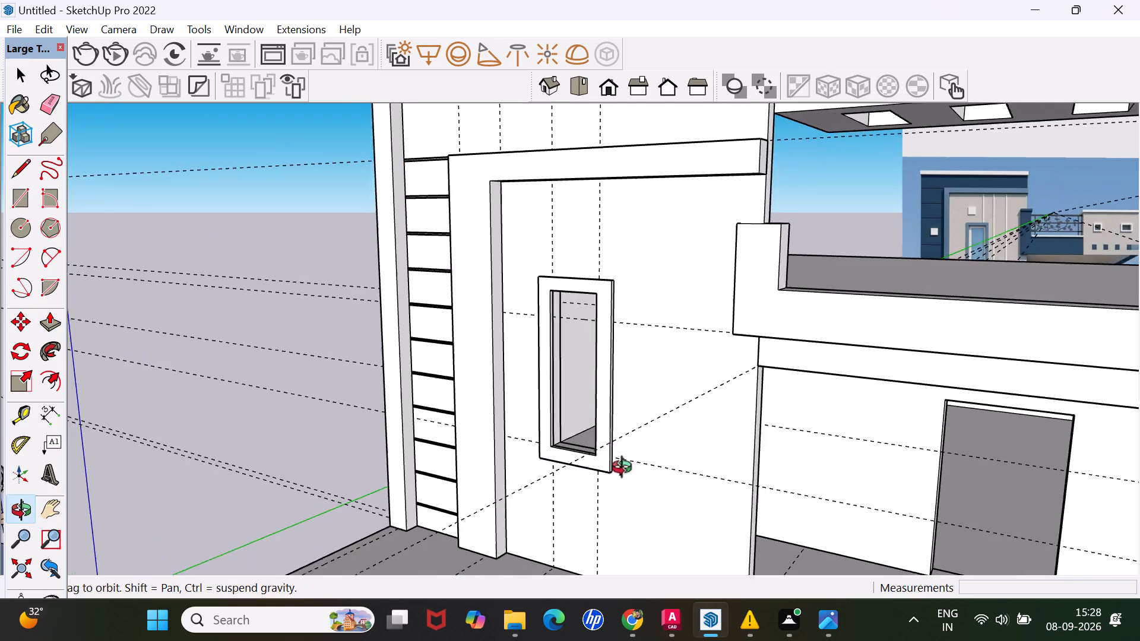
{"action": "middle_click_drag", "start_coordinate": [626, 469], "coordinate": [647, 464]}
{"action": "middle_click_drag", "start_coordinate": [576, 473], "coordinate": [778, 404]}
{"action": "scroll", "coordinate": [775, 389], "scroll_direction": "down", "scroll_amount": 3}
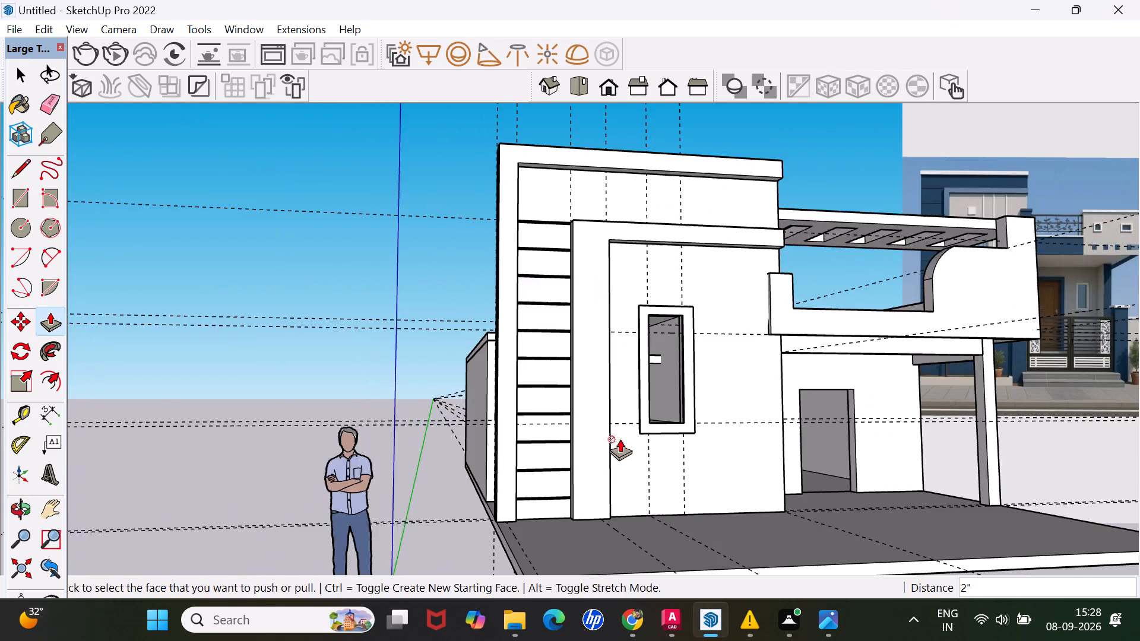
{"action": "scroll", "coordinate": [620, 439], "scroll_direction": "down", "scroll_amount": 5}
{"action": "middle_click_drag", "start_coordinate": [650, 448], "coordinate": [552, 499]}
{"action": "scroll", "coordinate": [647, 449], "scroll_direction": "down", "scroll_amount": 1}
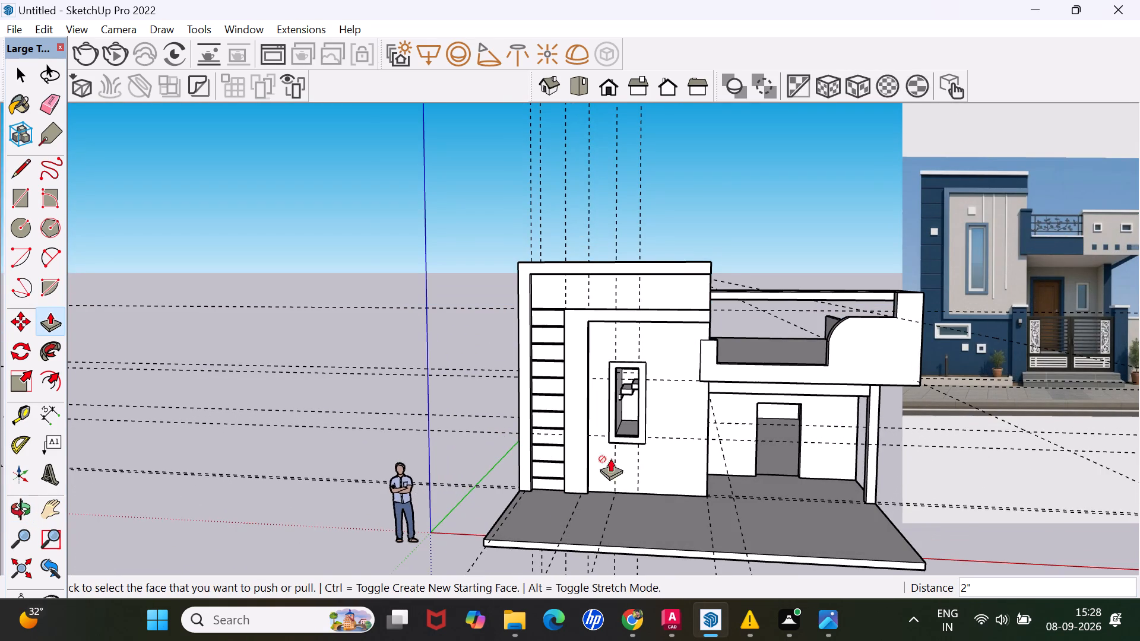
{"action": "scroll", "coordinate": [636, 420], "scroll_direction": "up", "scroll_amount": 2}
{"action": "scroll", "coordinate": [600, 430], "scroll_direction": "down", "scroll_amount": 4}
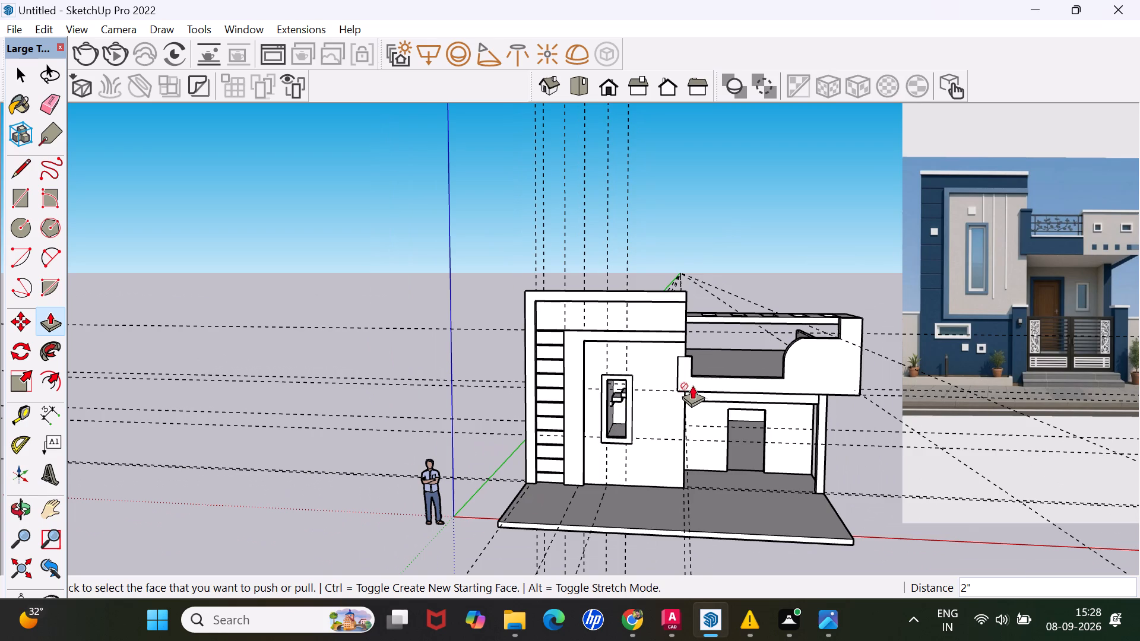
{"action": "scroll", "coordinate": [692, 372], "scroll_direction": "up", "scroll_amount": 2}
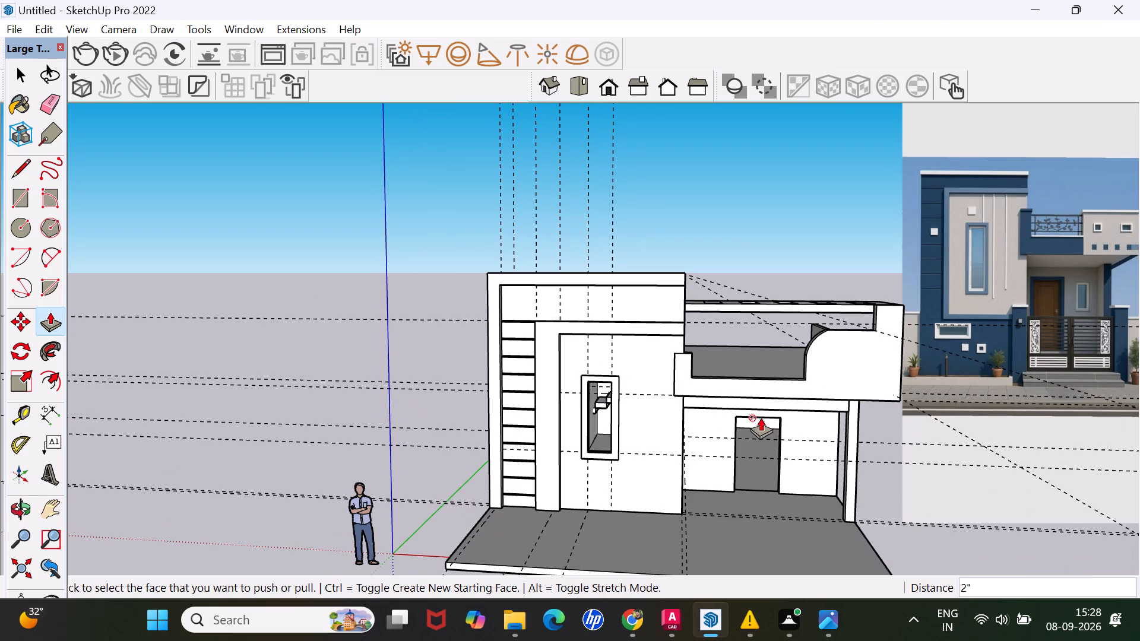
{"action": "scroll", "coordinate": [785, 387], "scroll_direction": "down", "scroll_amount": 4}
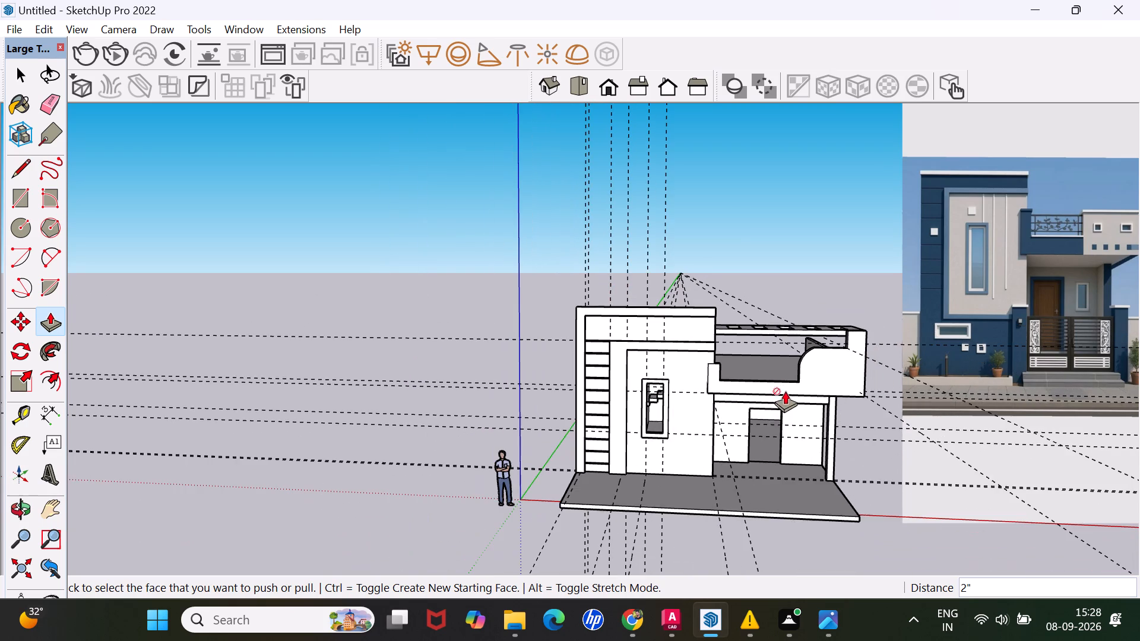
{"action": "middle_click_drag", "start_coordinate": [780, 411], "coordinate": [477, 385]}
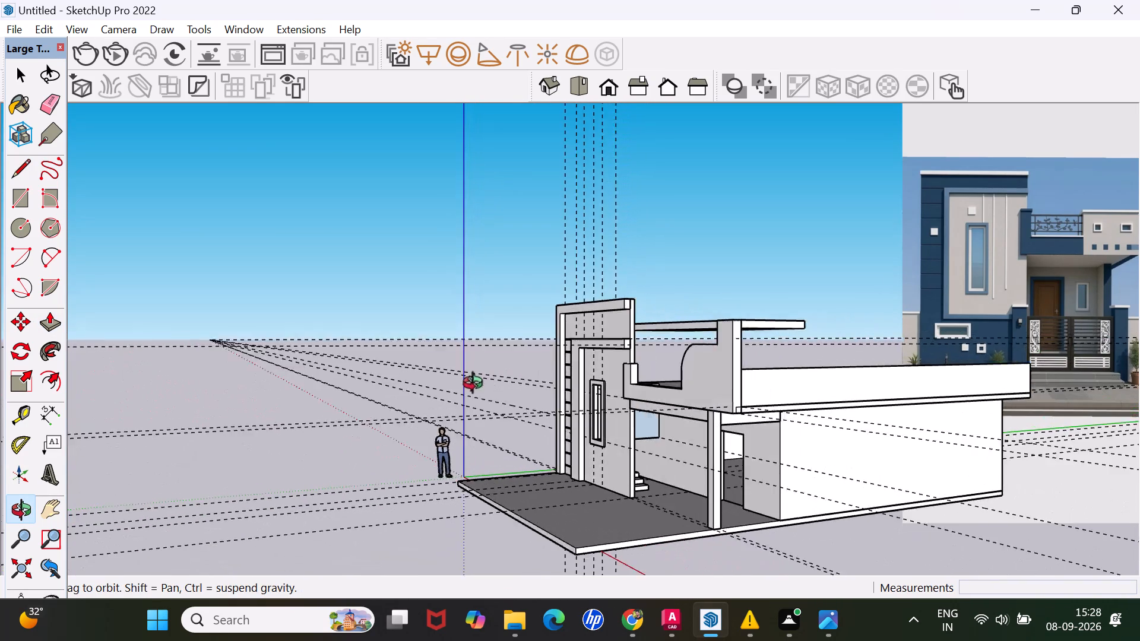
{"action": "middle_click_drag", "start_coordinate": [477, 385], "coordinate": [756, 422]}
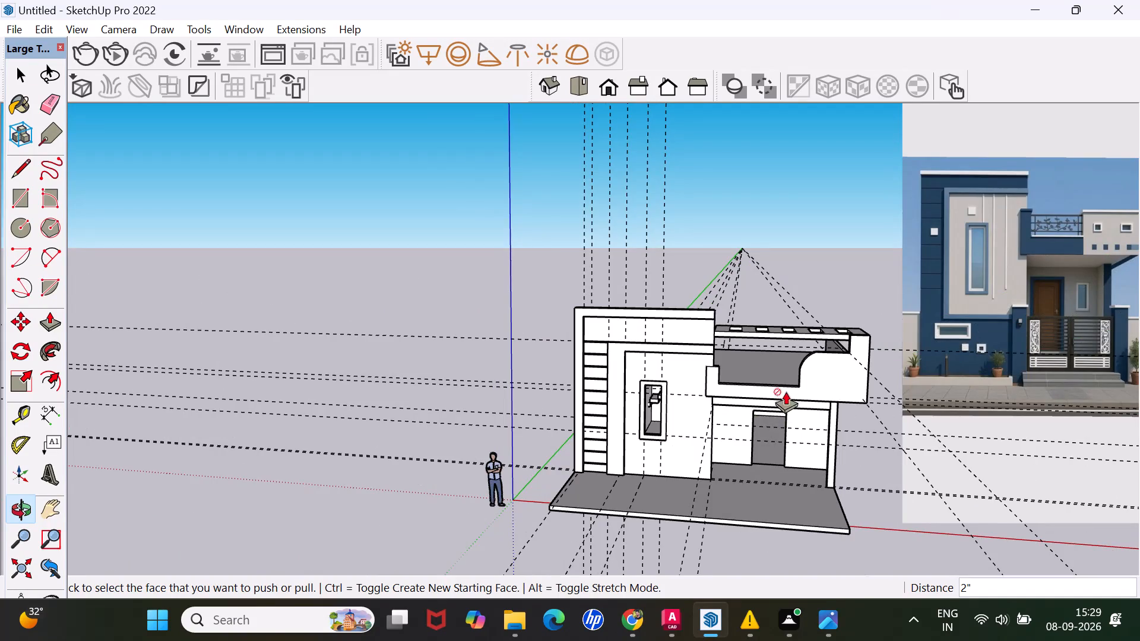
{"action": "scroll", "coordinate": [777, 370], "scroll_direction": "up", "scroll_amount": 2}
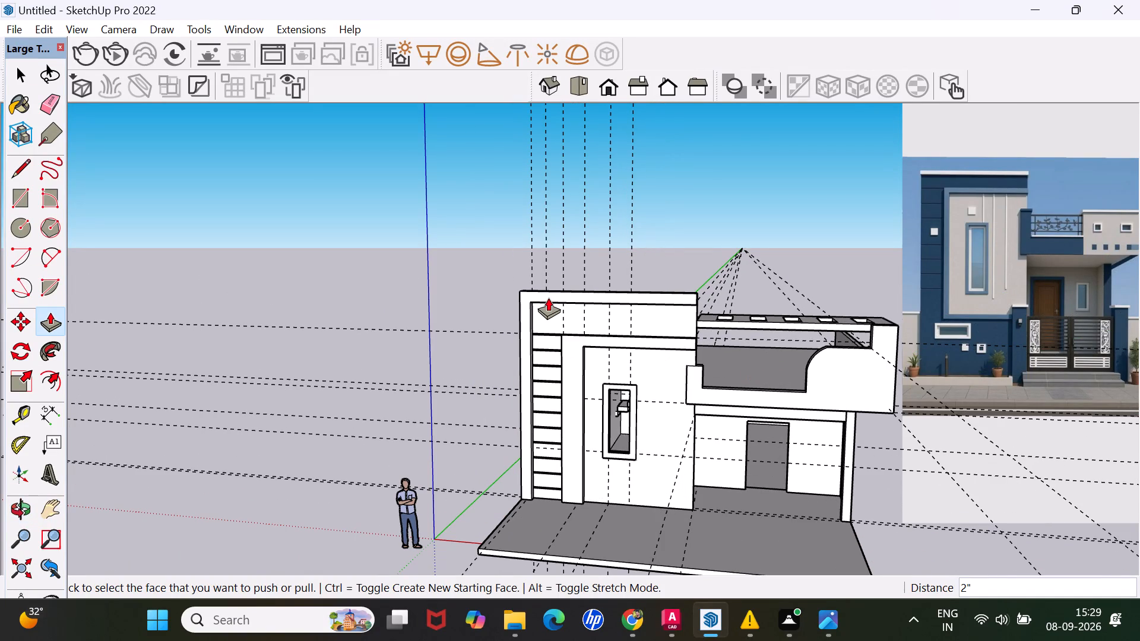
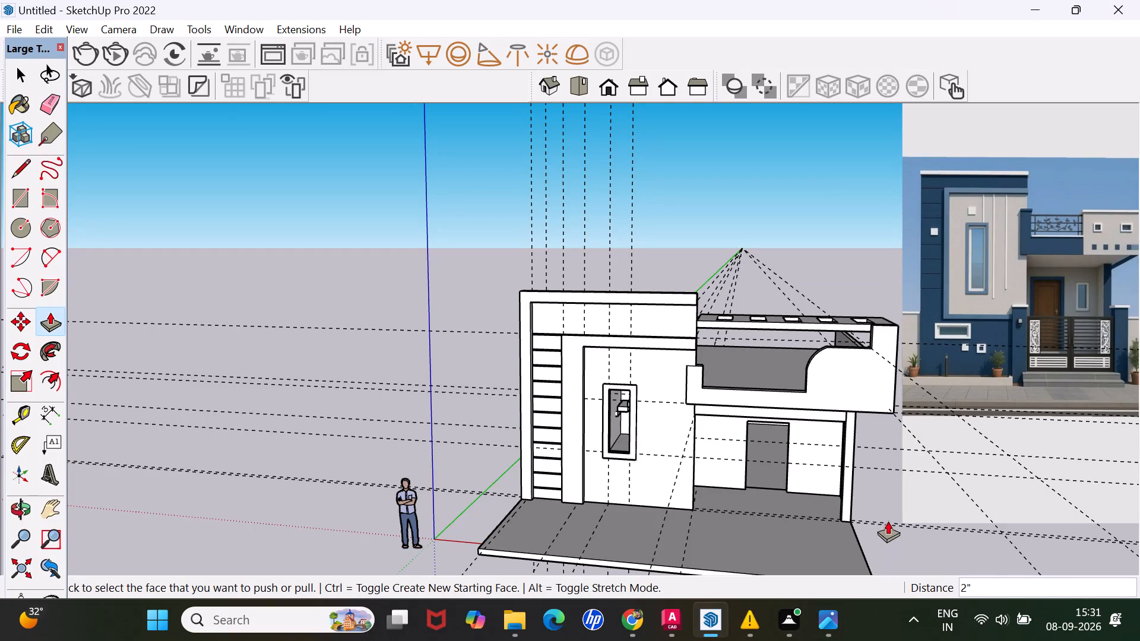
Delete the vertical construction guides that cross the tall wall of the house.
{"action": "scroll", "coordinate": [848, 491], "scroll_direction": "down", "scroll_amount": 10}
{"action": "scroll", "coordinate": [847, 494], "scroll_direction": "up", "scroll_amount": 2}
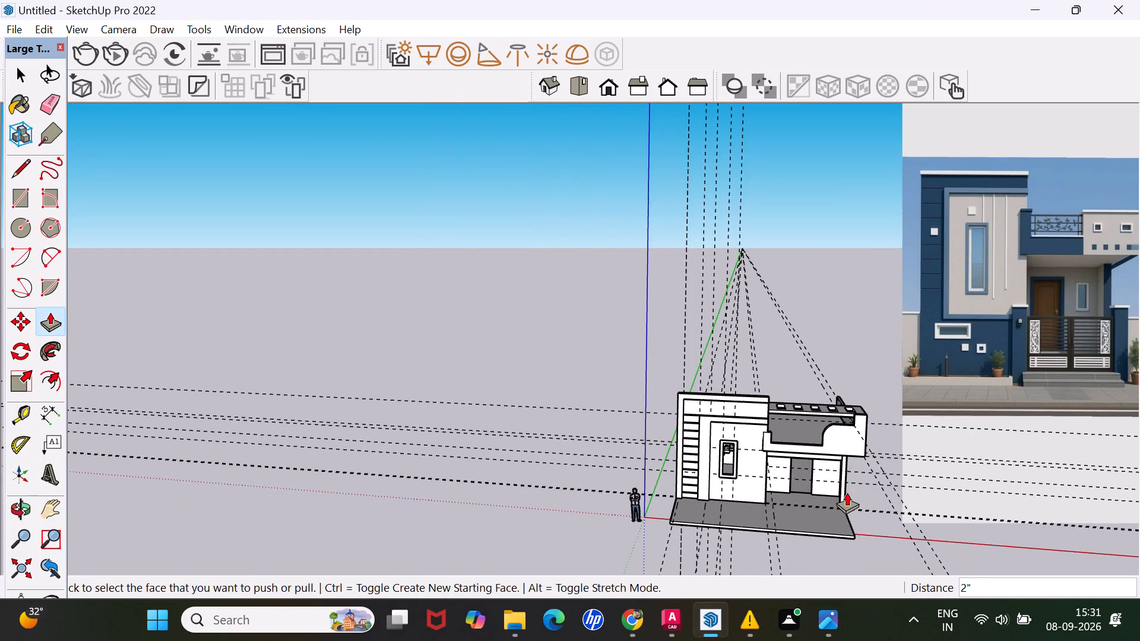
{"action": "scroll", "coordinate": [845, 490], "scroll_direction": "up", "scroll_amount": 3}
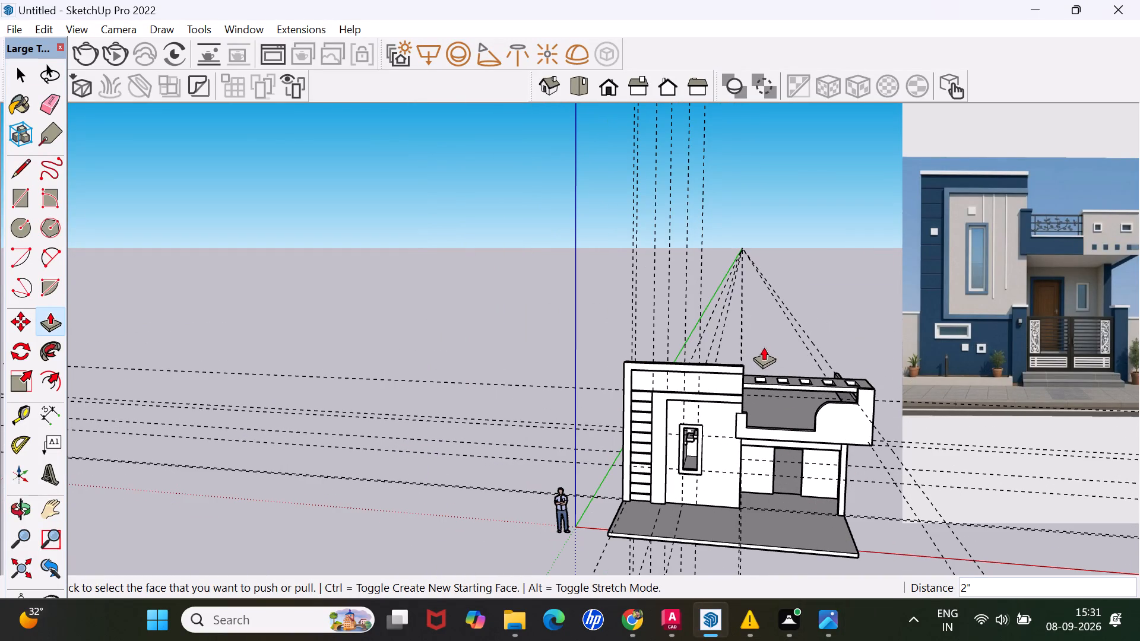
{"action": "scroll", "coordinate": [856, 338], "scroll_direction": "down", "scroll_amount": 3}
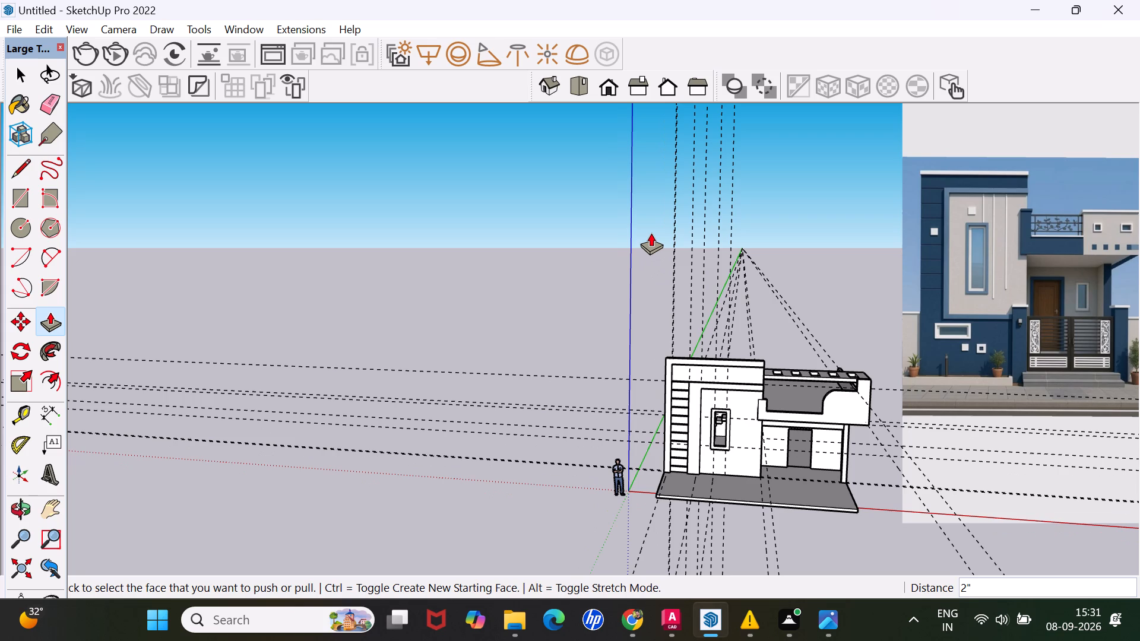
{"action": "key", "text": "p"}
{"action": "key", "text": "space"}
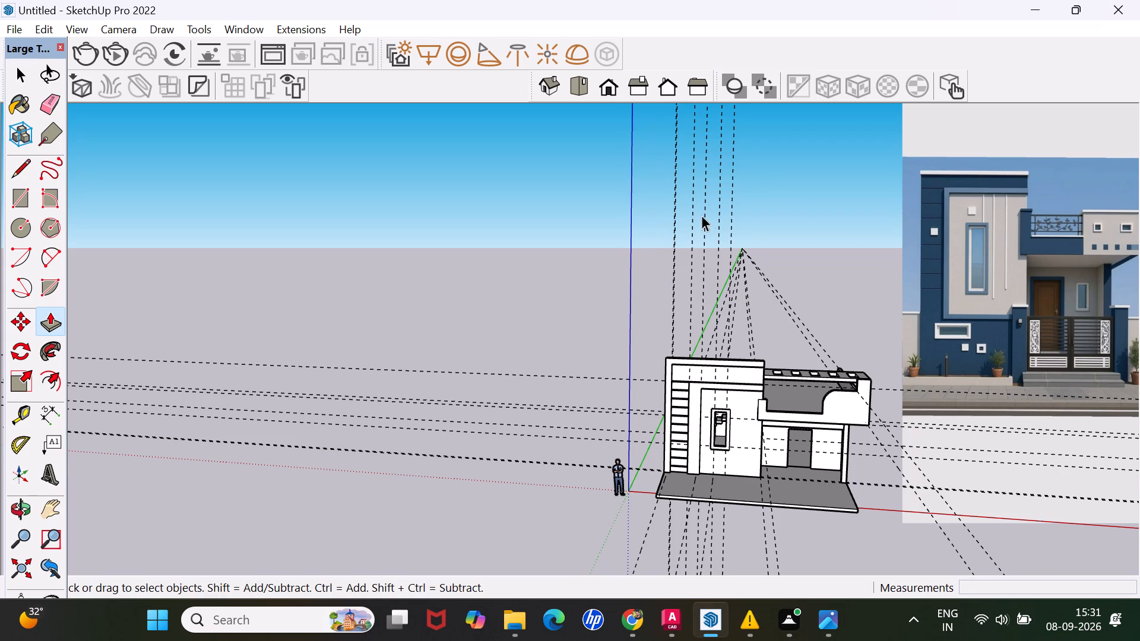
{"action": "left_click_drag", "start_coordinate": [791, 172], "coordinate": [660, 234]}
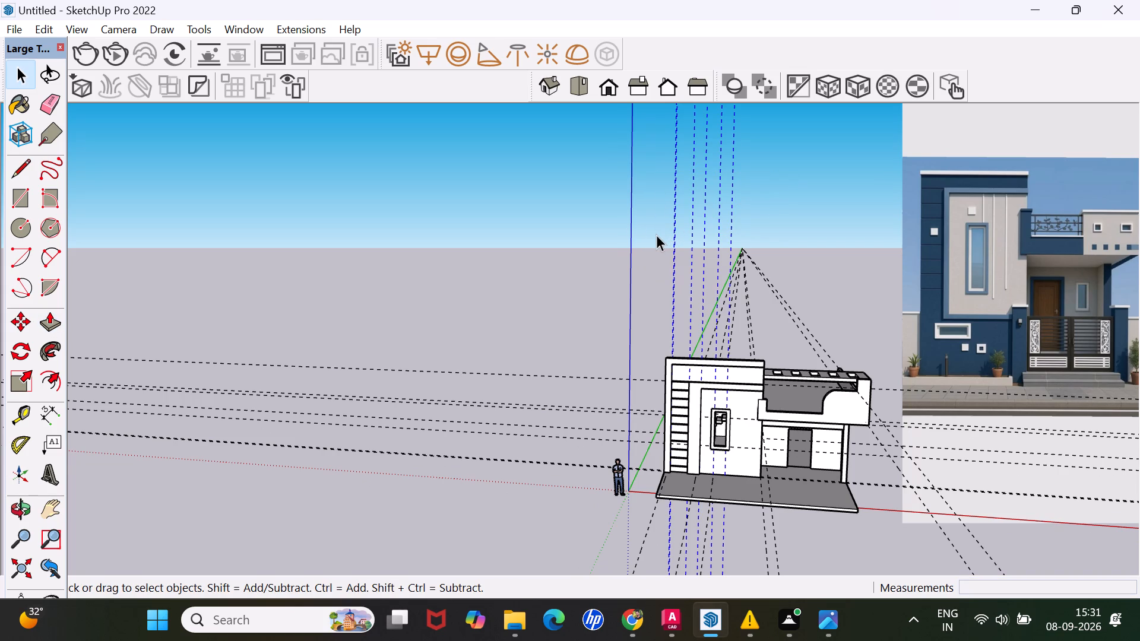
{"action": "key", "text": "Delete"}
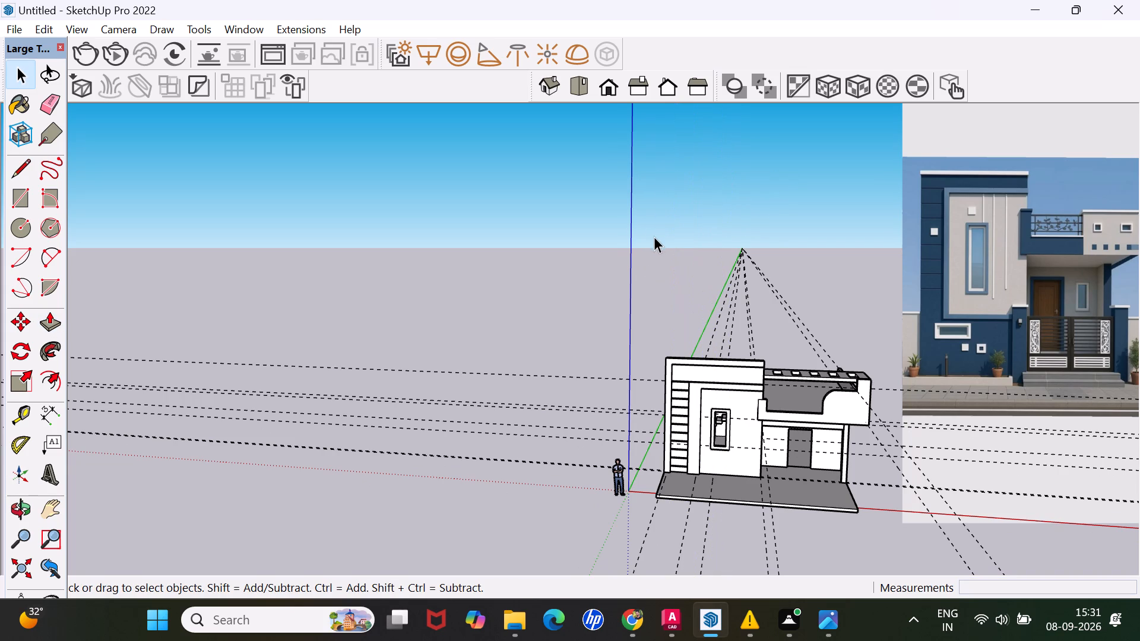
Delete the horizontal construction guides running along the front of the house, parallel to the red axis.
{"action": "left_click_drag", "start_coordinate": [590, 304], "coordinate": [431, 488]}
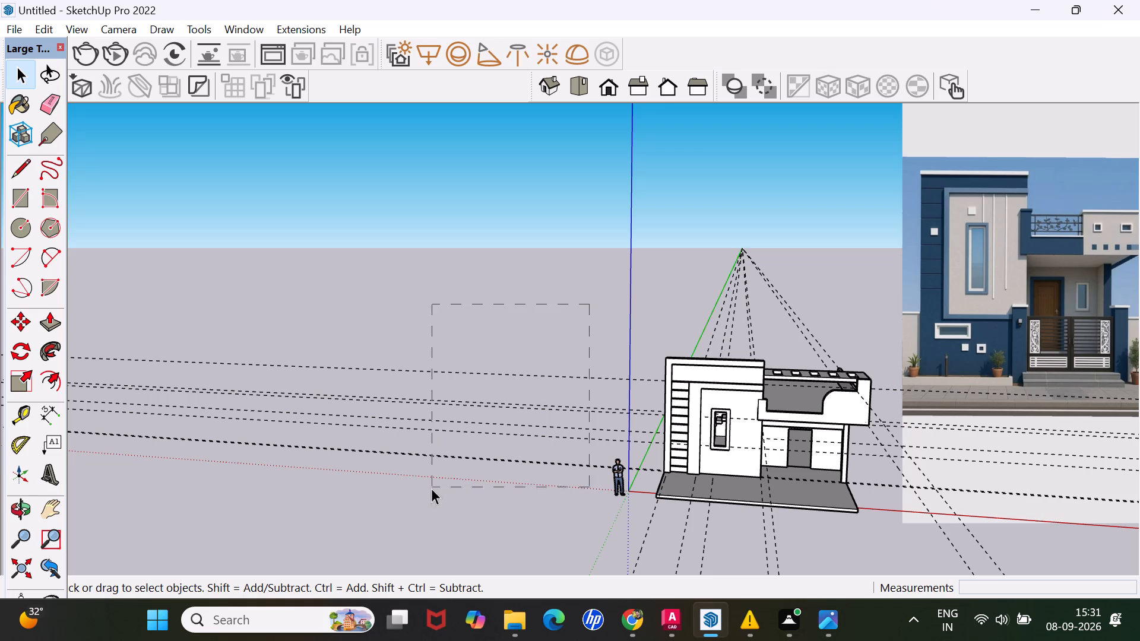
{"action": "left_click_drag", "start_coordinate": [431, 488], "coordinate": [414, 500]}
{"action": "left_click", "coordinate": [414, 500]}
{"action": "left_click_drag", "start_coordinate": [513, 322], "coordinate": [439, 464]}
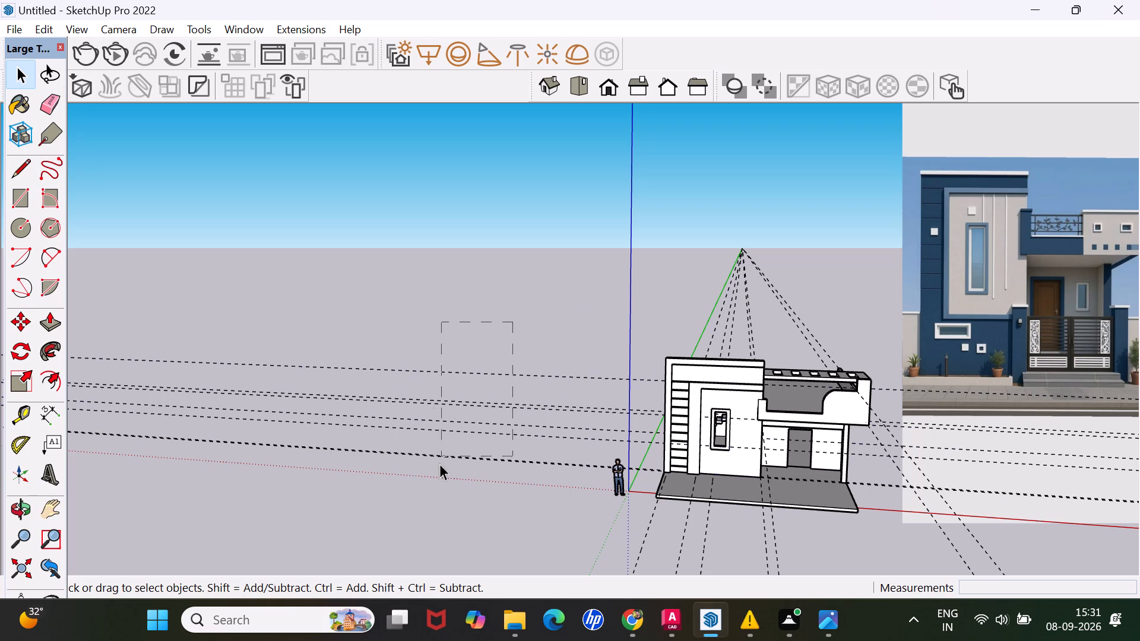
{"action": "left_click_drag", "start_coordinate": [439, 464], "coordinate": [412, 503]}
{"action": "key", "text": "Delete"}
Delete the remaining construction guides that recede behind the house along the green axis.
{"action": "left_click_drag", "start_coordinate": [841, 268], "coordinate": [779, 308]}
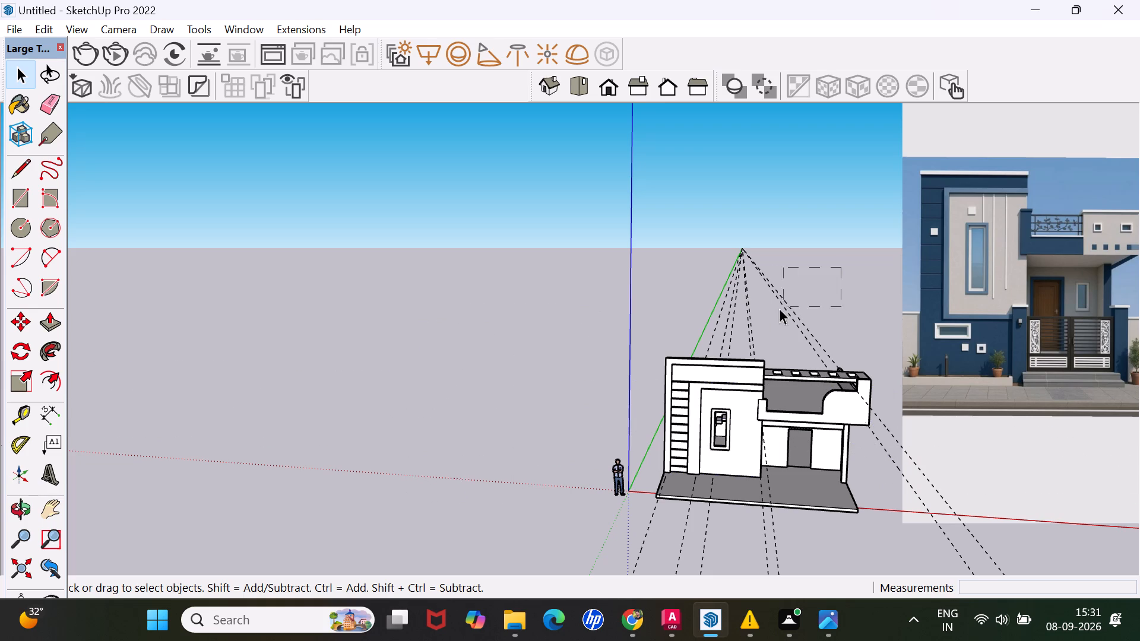
{"action": "left_click_drag", "start_coordinate": [779, 308], "coordinate": [664, 328]}
{"action": "key", "text": "Delete"}
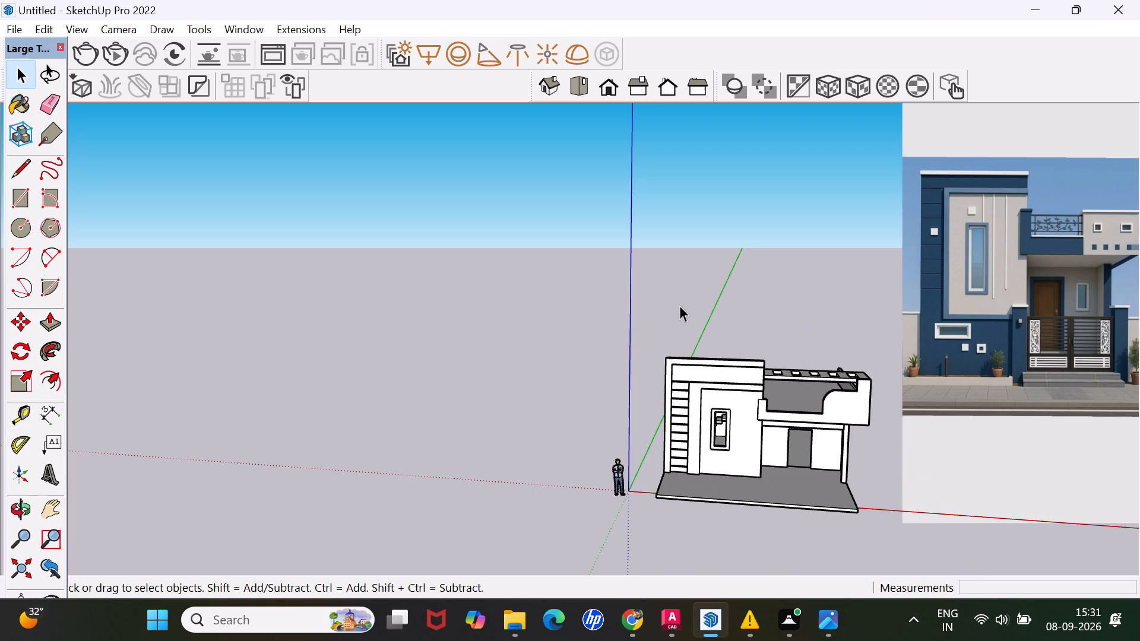
Examine the cleaned-up house model from the front, from below and from the side against the reference image.
{"action": "scroll", "coordinate": [739, 327], "scroll_direction": "down", "scroll_amount": 4}
{"action": "scroll", "coordinate": [676, 335], "scroll_direction": "down", "scroll_amount": 9}
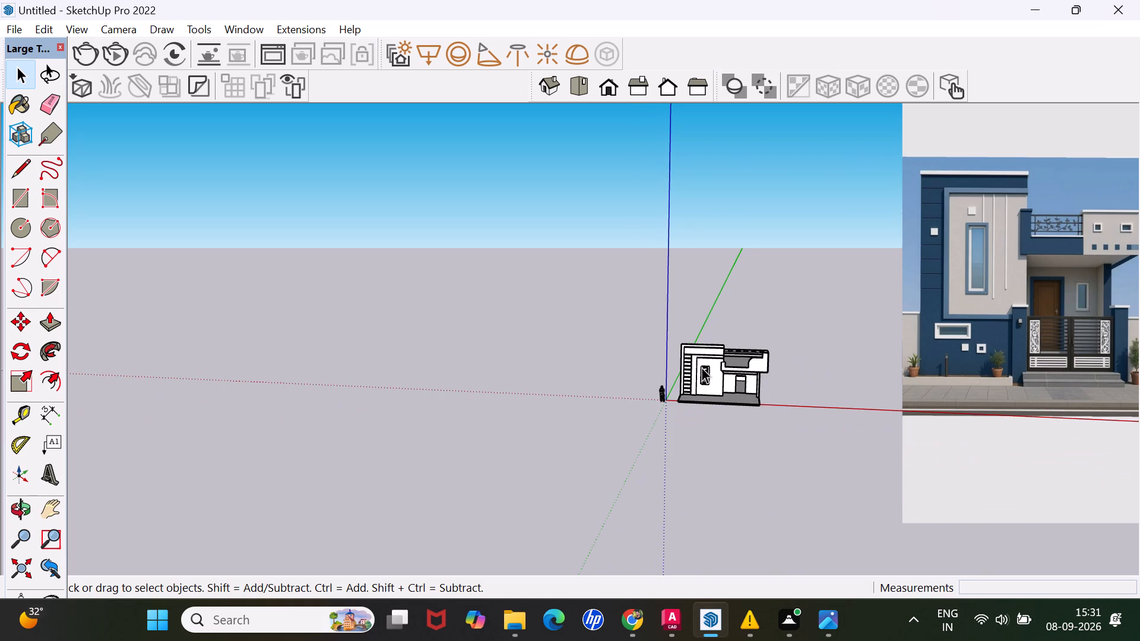
{"action": "scroll", "coordinate": [715, 376], "scroll_direction": "up", "scroll_amount": 11}
{"action": "middle_click_drag", "start_coordinate": [675, 375], "coordinate": [676, 366]}
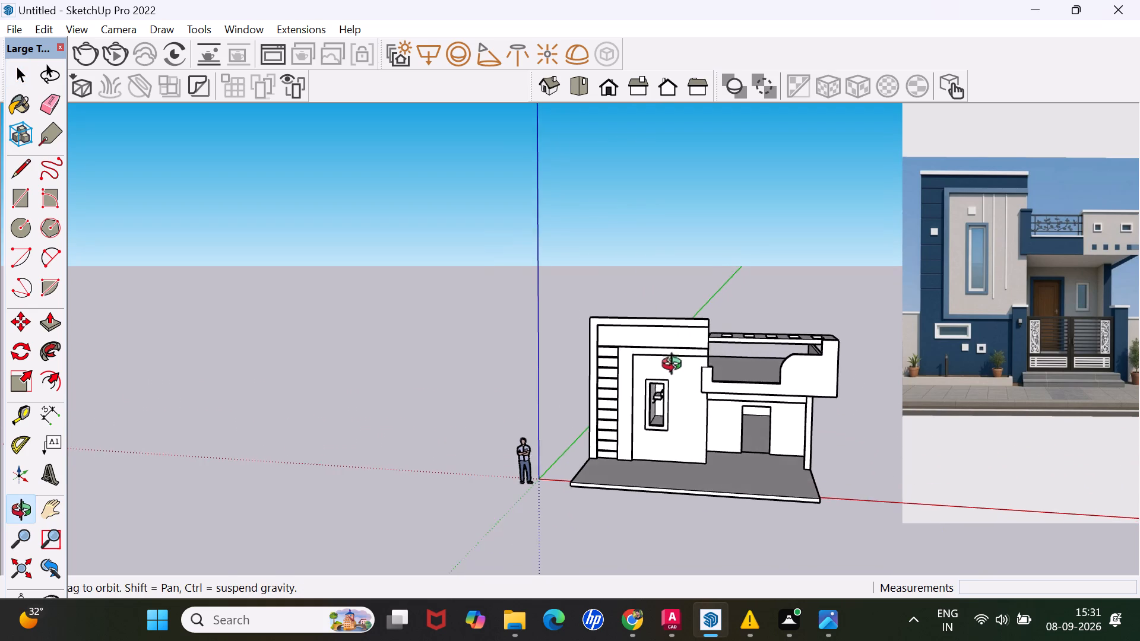
{"action": "middle_click_drag", "start_coordinate": [676, 366], "coordinate": [663, 280]}
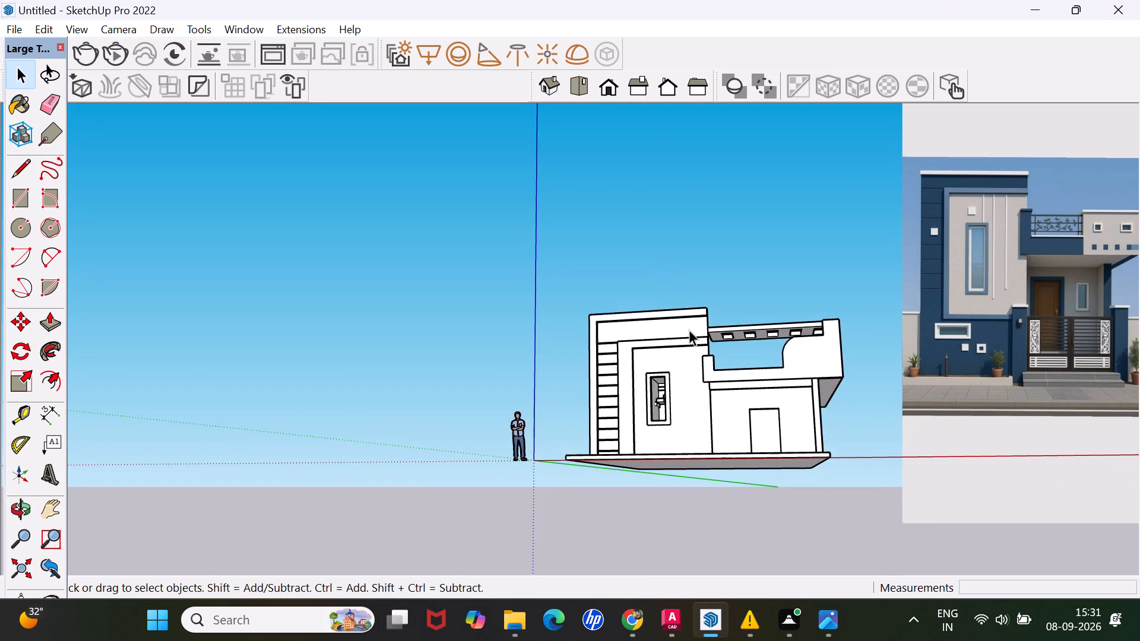
{"action": "scroll", "coordinate": [682, 338], "scroll_direction": "down", "scroll_amount": 4}
{"action": "middle_click_drag", "start_coordinate": [690, 364], "coordinate": [450, 436]}
{"action": "scroll", "coordinate": [616, 389], "scroll_direction": "down", "scroll_amount": 1}
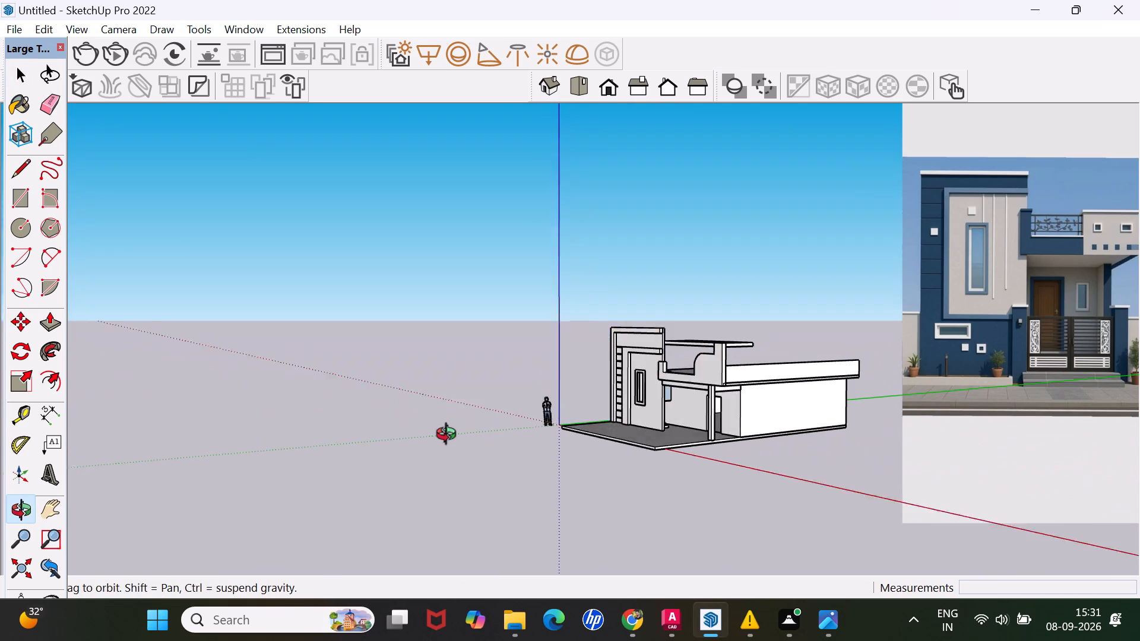
{"action": "middle_click_drag", "start_coordinate": [450, 436], "coordinate": [441, 440]}
{"action": "scroll", "coordinate": [615, 402], "scroll_direction": "up", "scroll_amount": 3}
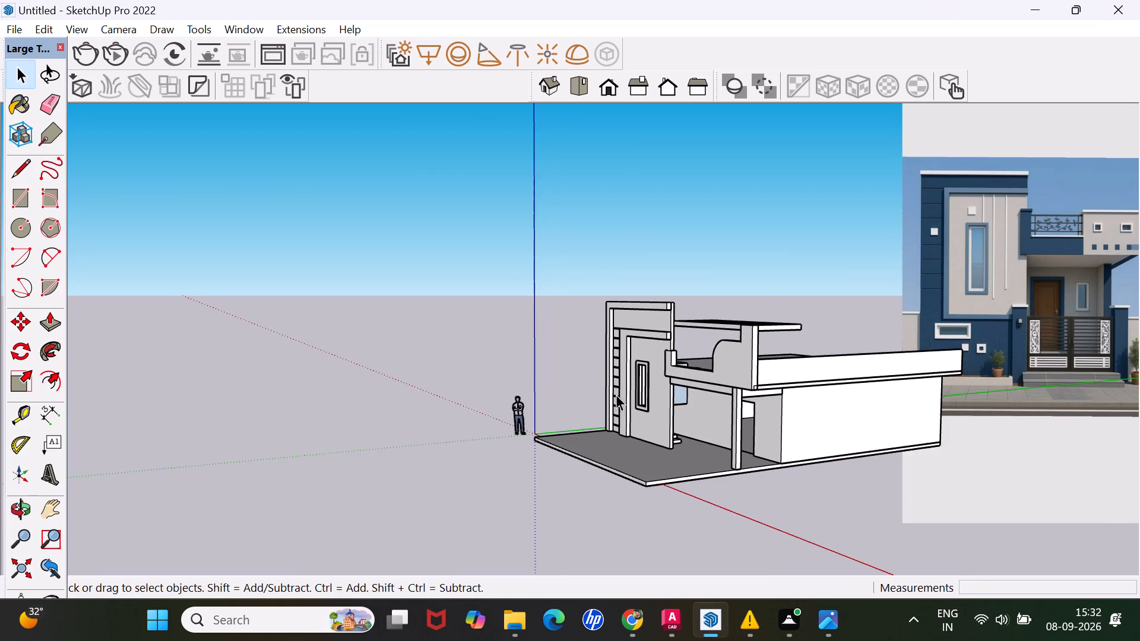
{"action": "scroll", "coordinate": [616, 394], "scroll_direction": "up", "scroll_amount": 3}
{"action": "scroll", "coordinate": [615, 385], "scroll_direction": "down", "scroll_amount": 3}
{"action": "middle_click_drag", "start_coordinate": [577, 410], "coordinate": [715, 415]}
{"action": "scroll", "coordinate": [577, 410], "scroll_direction": "down", "scroll_amount": 1}
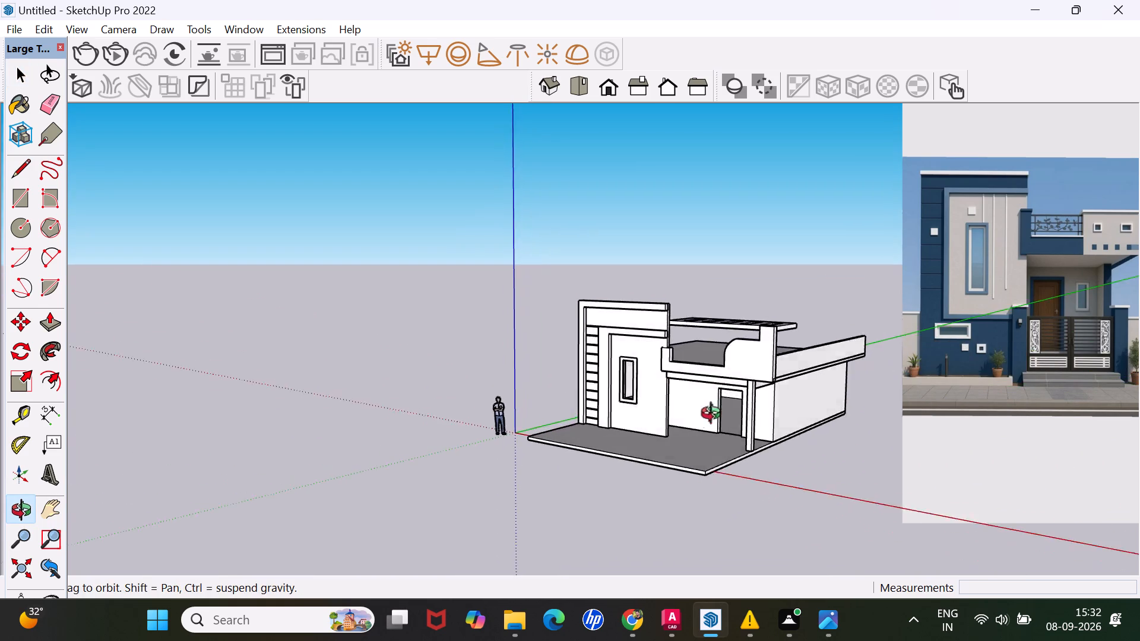
{"action": "middle_click_drag", "start_coordinate": [715, 415], "coordinate": [769, 379]}
{"action": "scroll", "coordinate": [658, 387], "scroll_direction": "up", "scroll_amount": 5}
{"action": "middle_click_drag", "start_coordinate": [628, 389], "coordinate": [655, 391]}
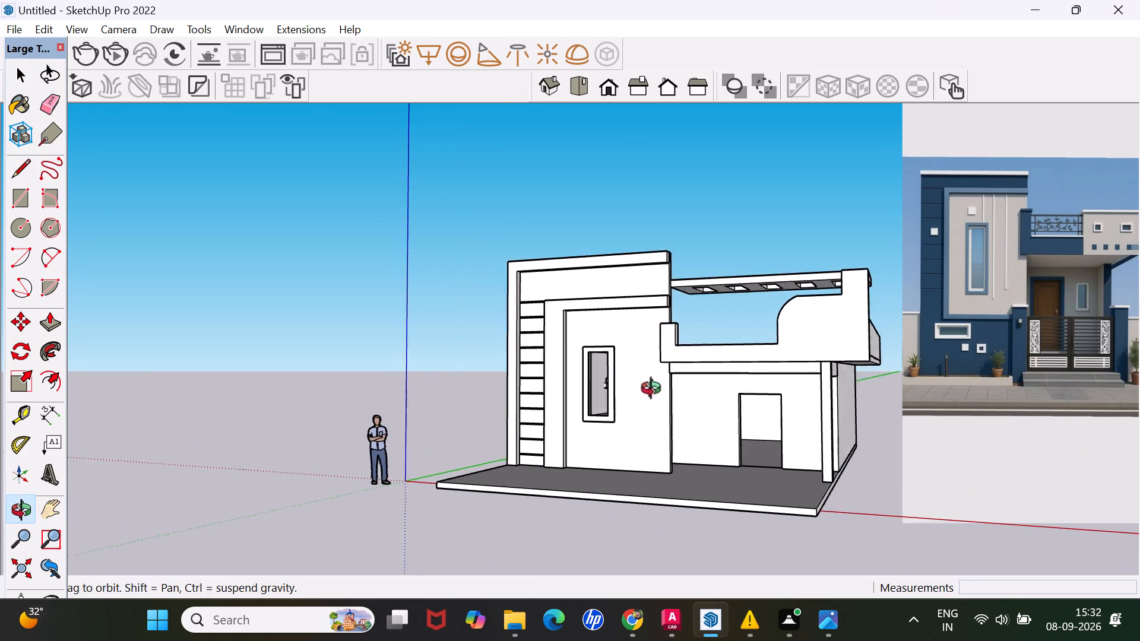
{"action": "middle_click_drag", "start_coordinate": [655, 391], "coordinate": [740, 391]}
{"action": "scroll", "coordinate": [654, 396], "scroll_direction": "up", "scroll_amount": 3}
{"action": "scroll", "coordinate": [649, 383], "scroll_direction": "down", "scroll_amount": 5}
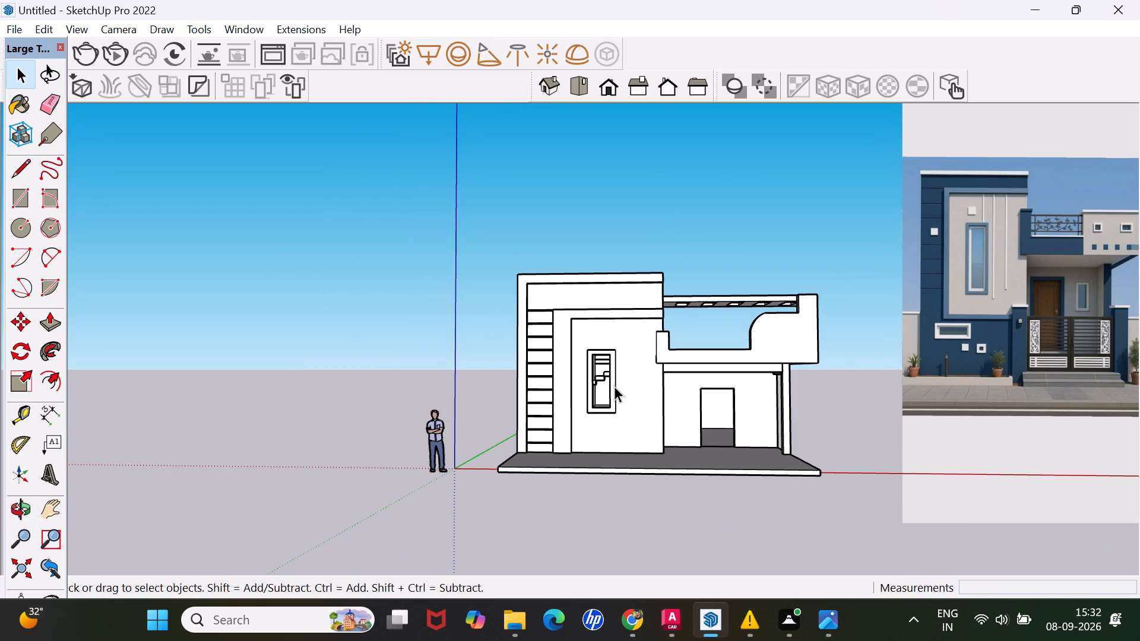
{"action": "scroll", "coordinate": [635, 415], "scroll_direction": "down", "scroll_amount": 3}
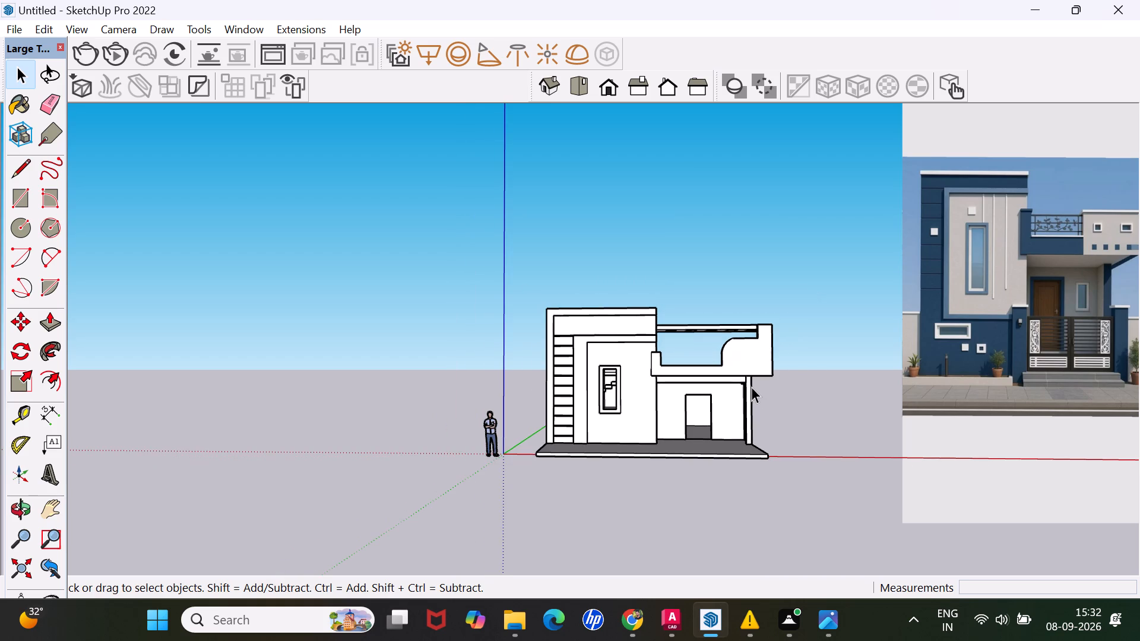
{"action": "scroll", "coordinate": [717, 390], "scroll_direction": "down", "scroll_amount": 2}
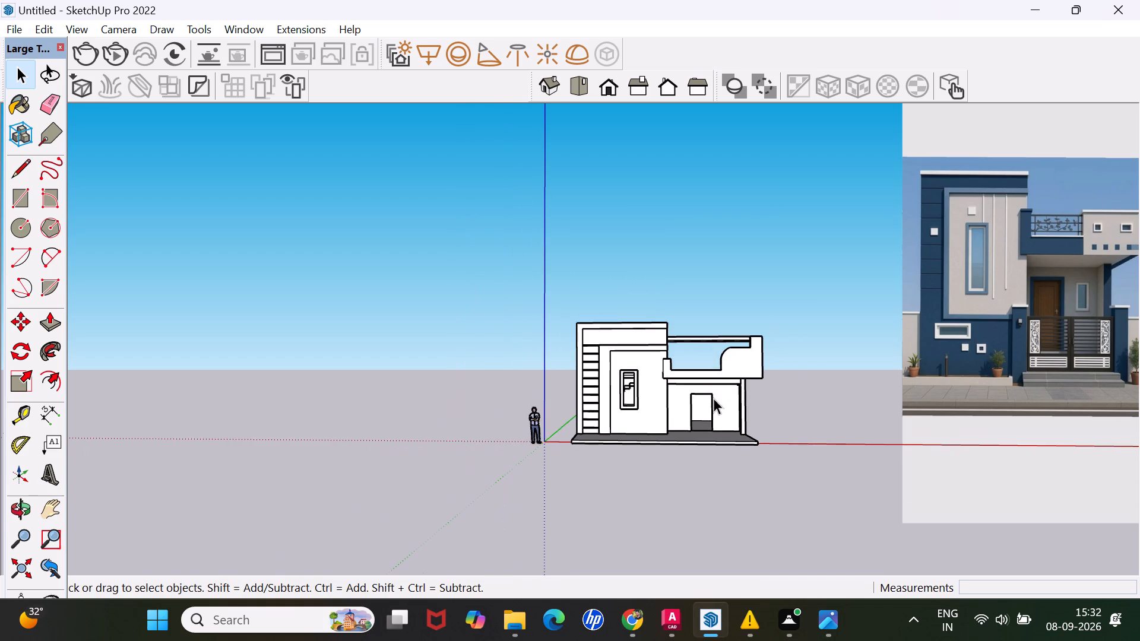
{"action": "scroll", "coordinate": [713, 398], "scroll_direction": "down", "scroll_amount": 1}
{"action": "middle_click_drag", "start_coordinate": [712, 398], "coordinate": [544, 430]}
{"action": "scroll", "coordinate": [647, 385], "scroll_direction": "up", "scroll_amount": 2}
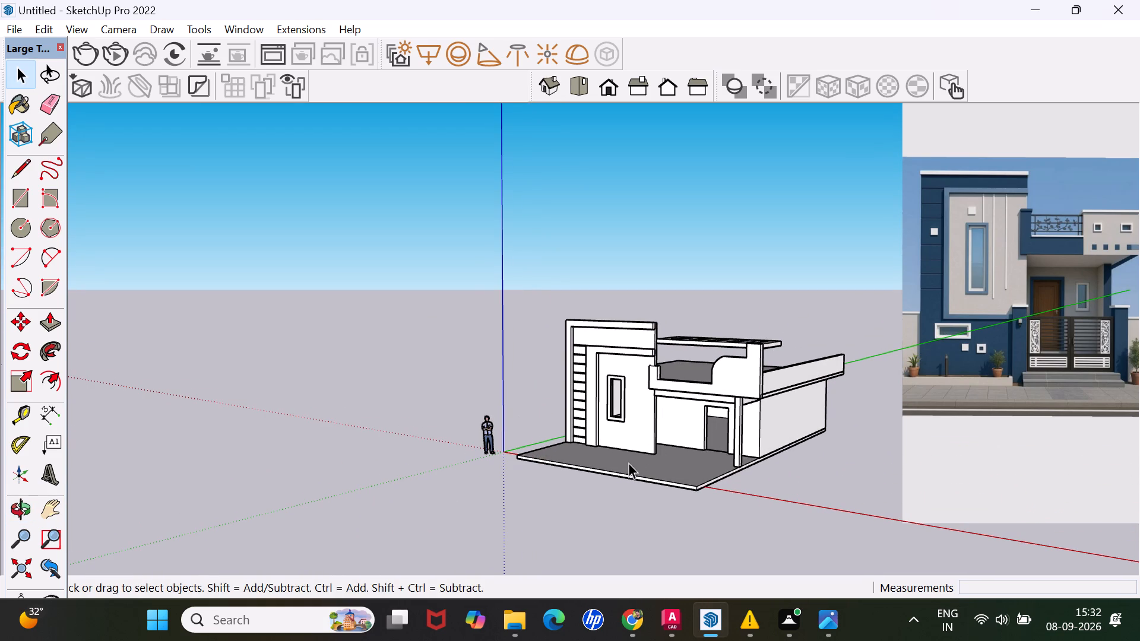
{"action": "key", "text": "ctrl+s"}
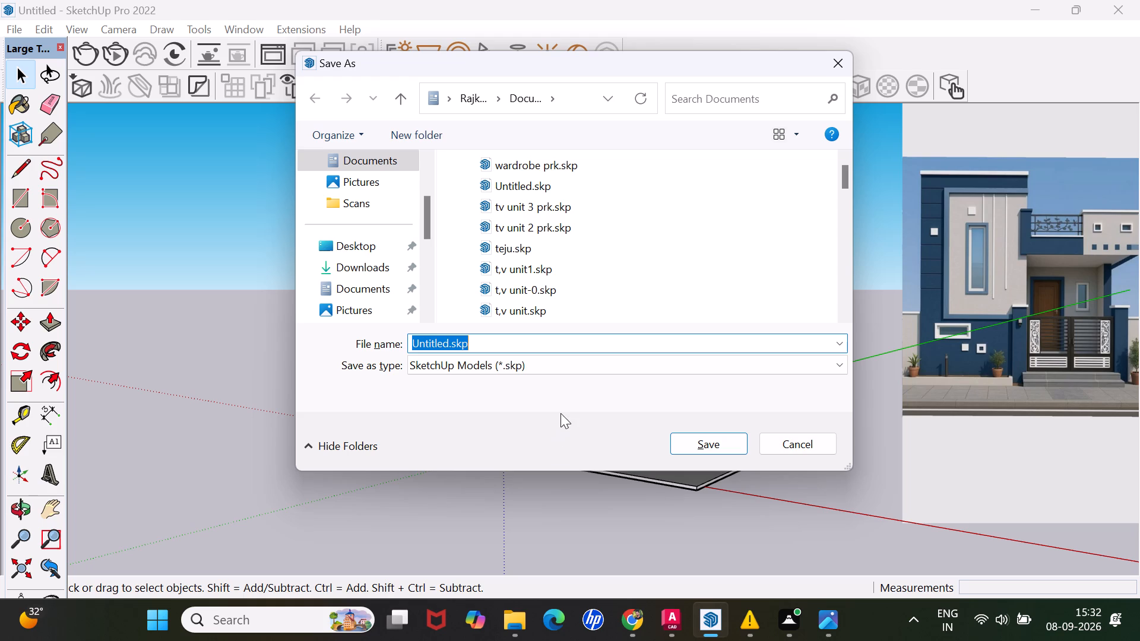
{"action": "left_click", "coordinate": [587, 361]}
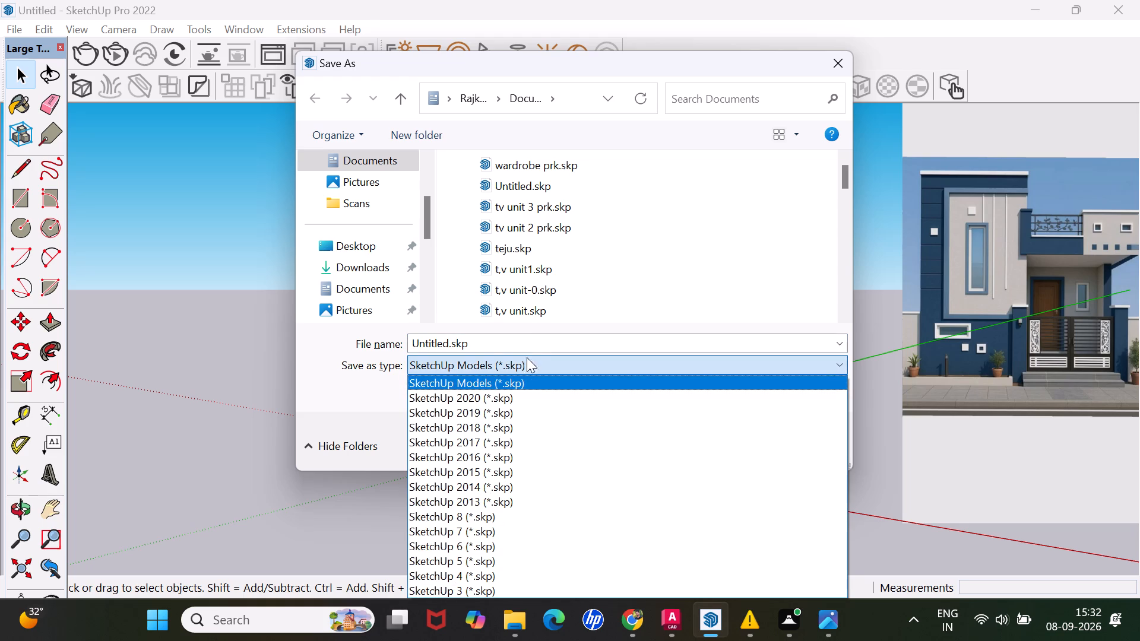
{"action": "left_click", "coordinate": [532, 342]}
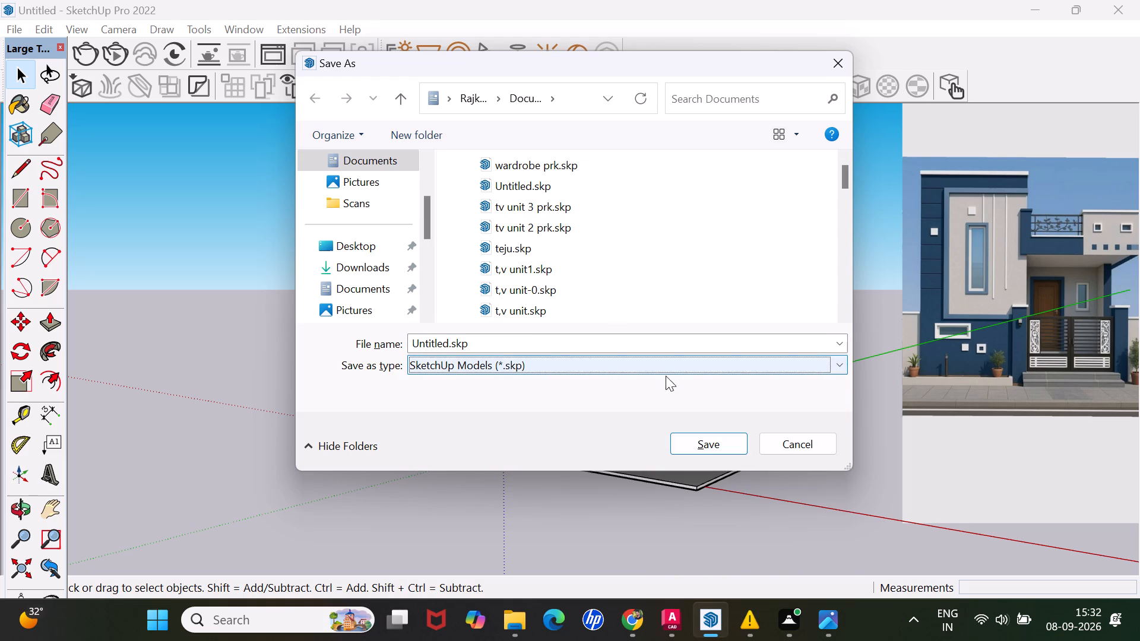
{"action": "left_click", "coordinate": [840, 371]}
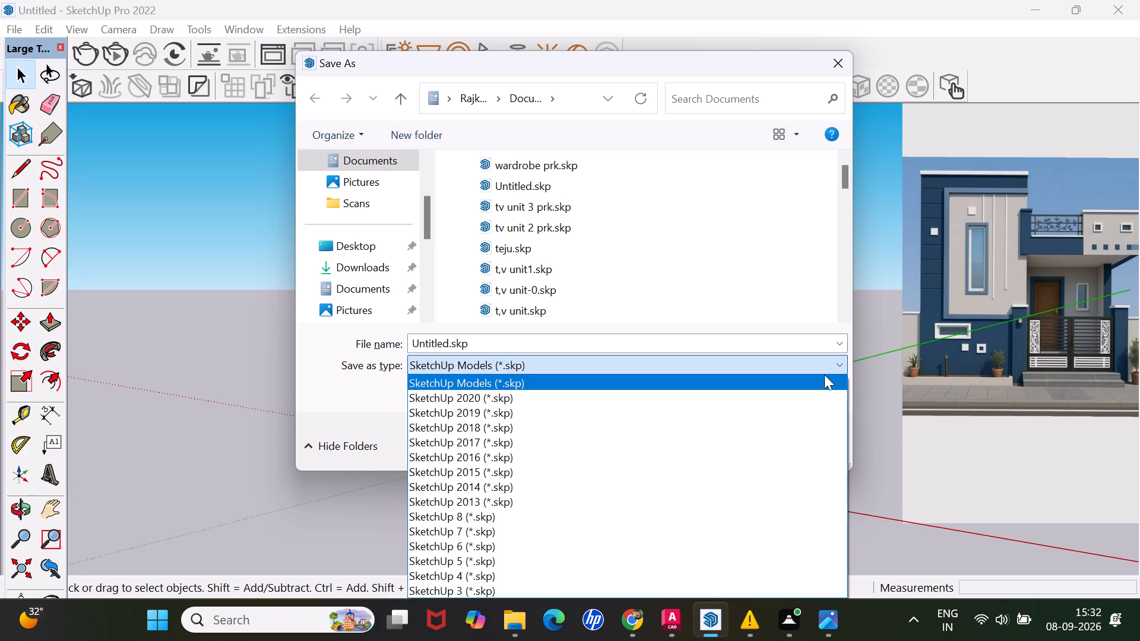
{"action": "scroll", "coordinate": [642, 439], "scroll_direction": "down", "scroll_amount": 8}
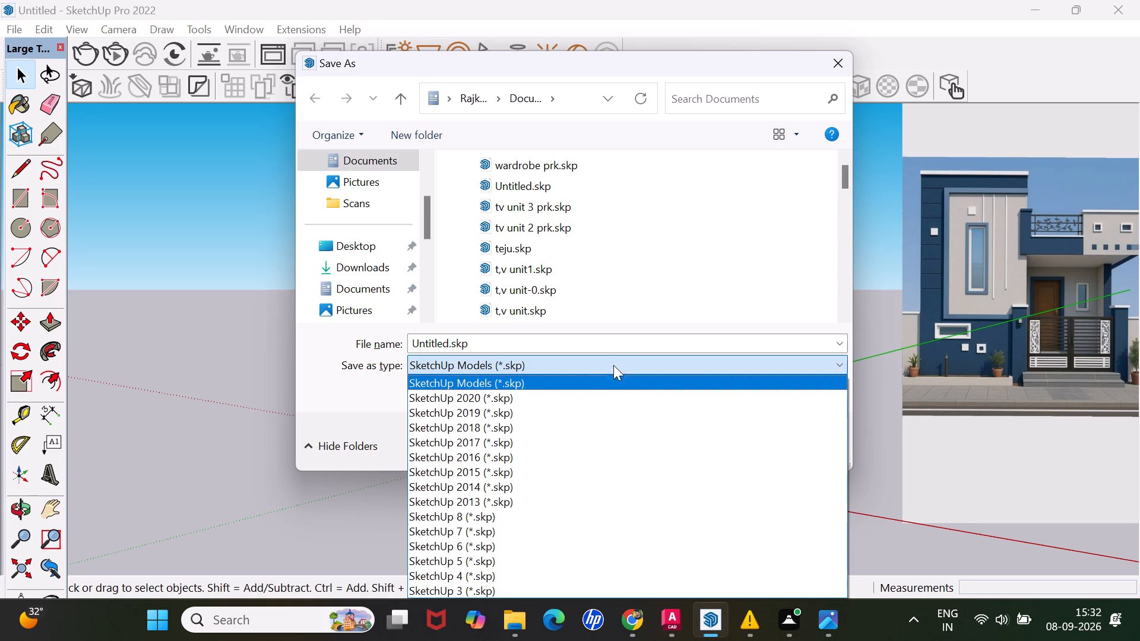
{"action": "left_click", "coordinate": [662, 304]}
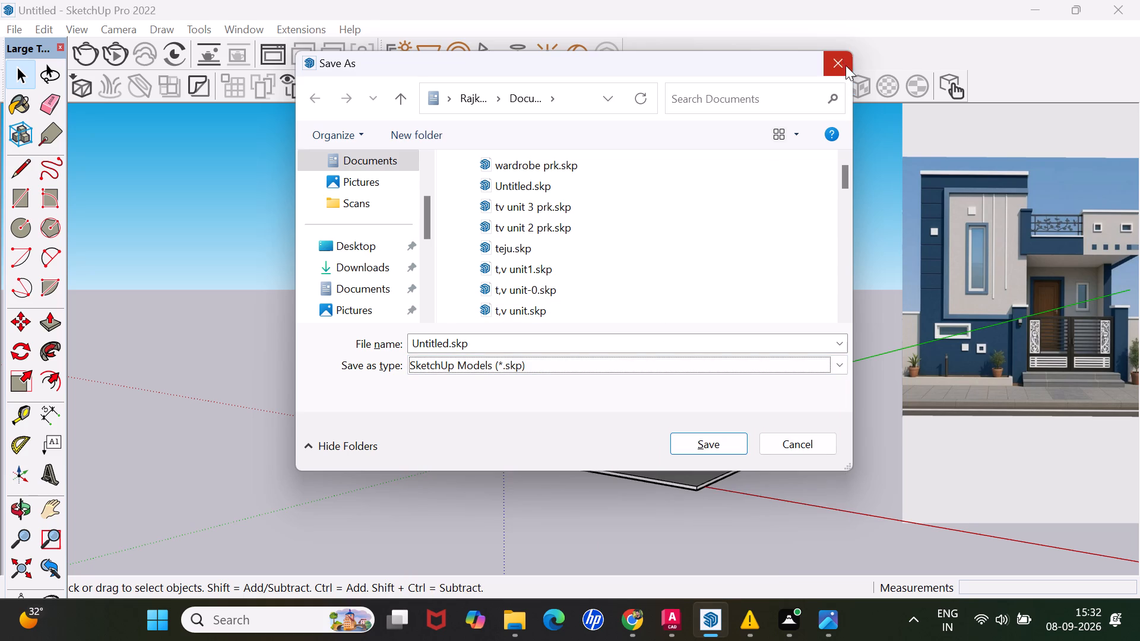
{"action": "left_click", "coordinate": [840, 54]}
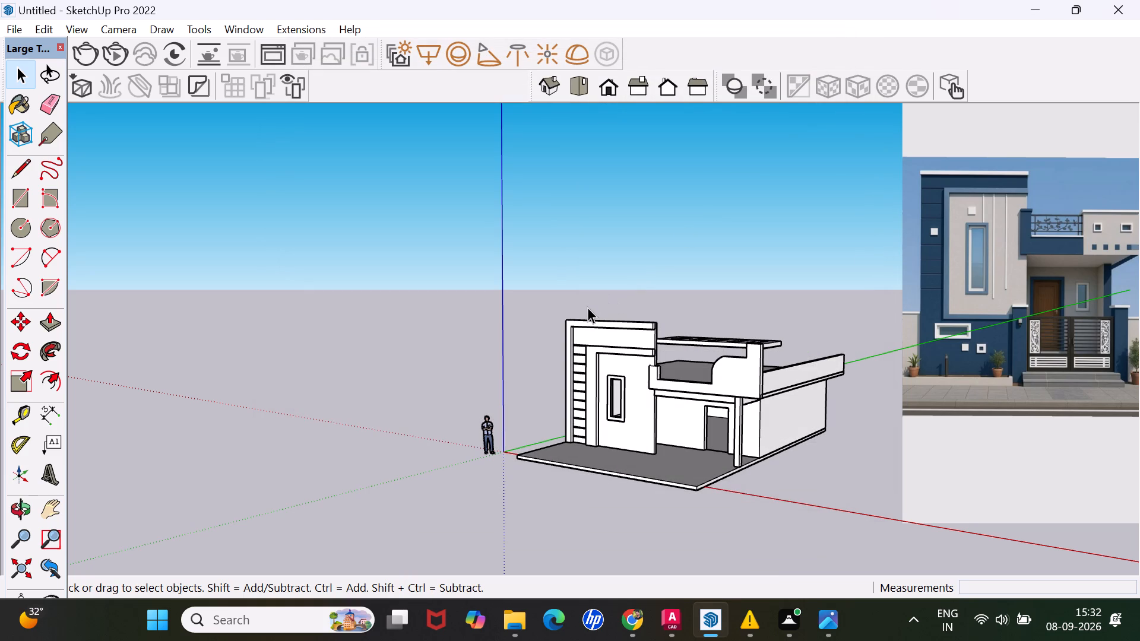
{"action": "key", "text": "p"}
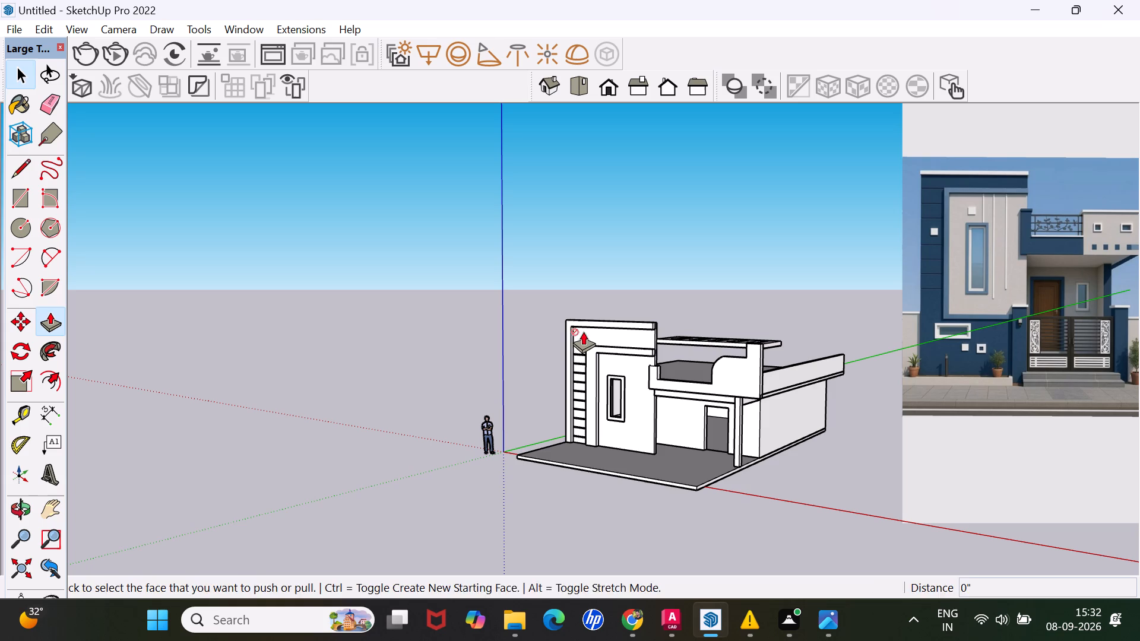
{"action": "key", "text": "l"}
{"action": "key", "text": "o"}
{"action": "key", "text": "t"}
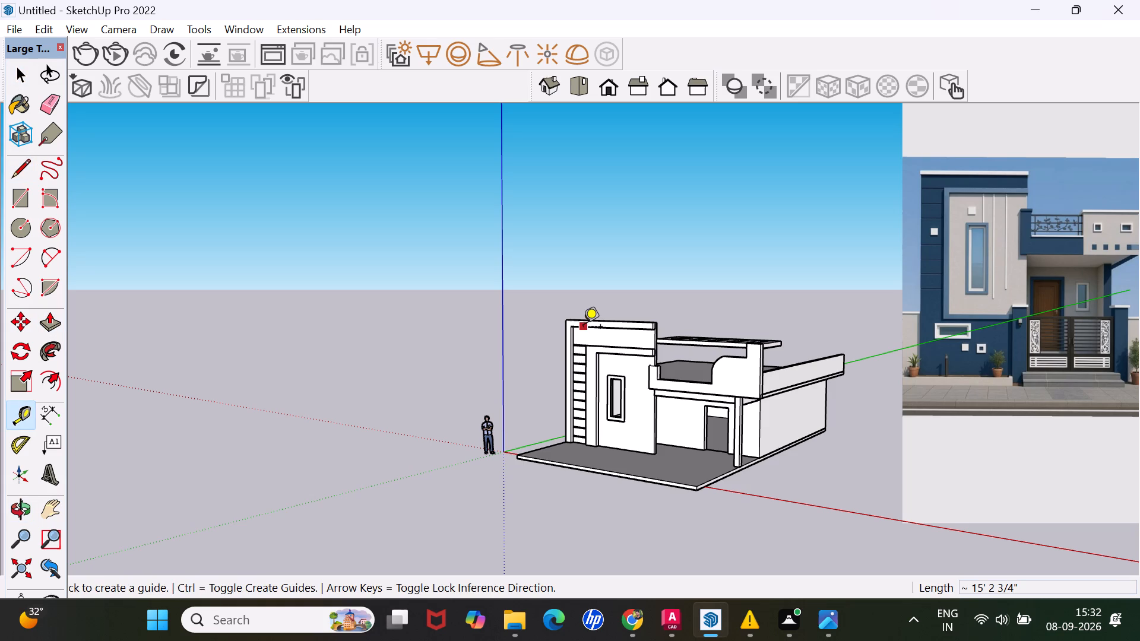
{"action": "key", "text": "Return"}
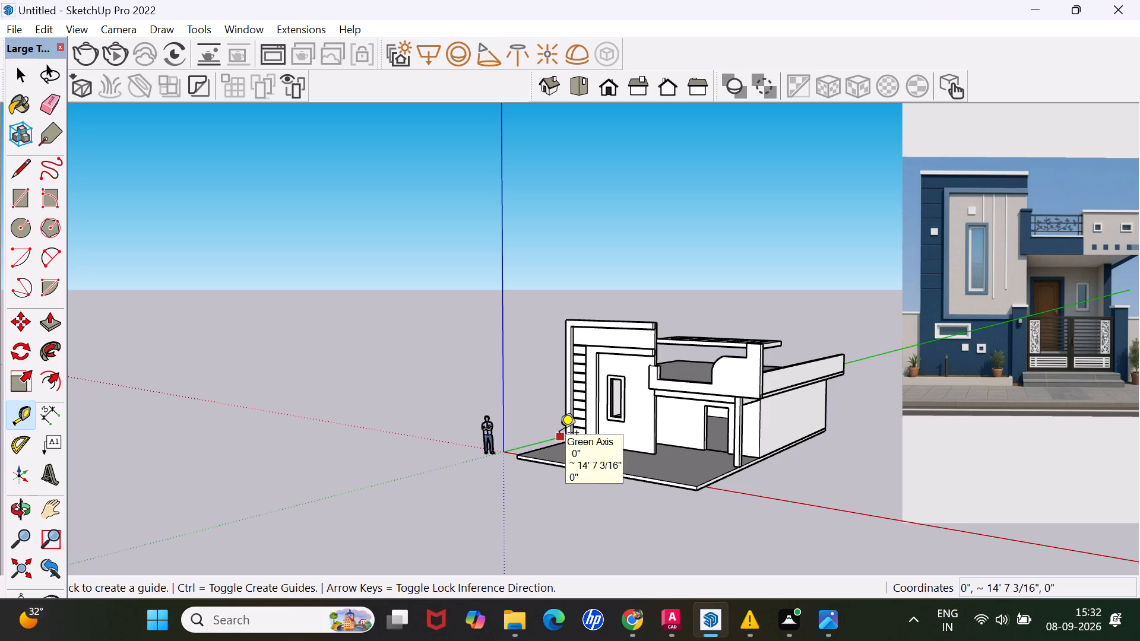
Examine the tall wall, parapet and porch from low and raised oblique angles against the reference image.
{"action": "middle_click_drag", "start_coordinate": [579, 432], "coordinate": [597, 394]}
{"action": "scroll", "coordinate": [660, 389], "scroll_direction": "up", "scroll_amount": 1}
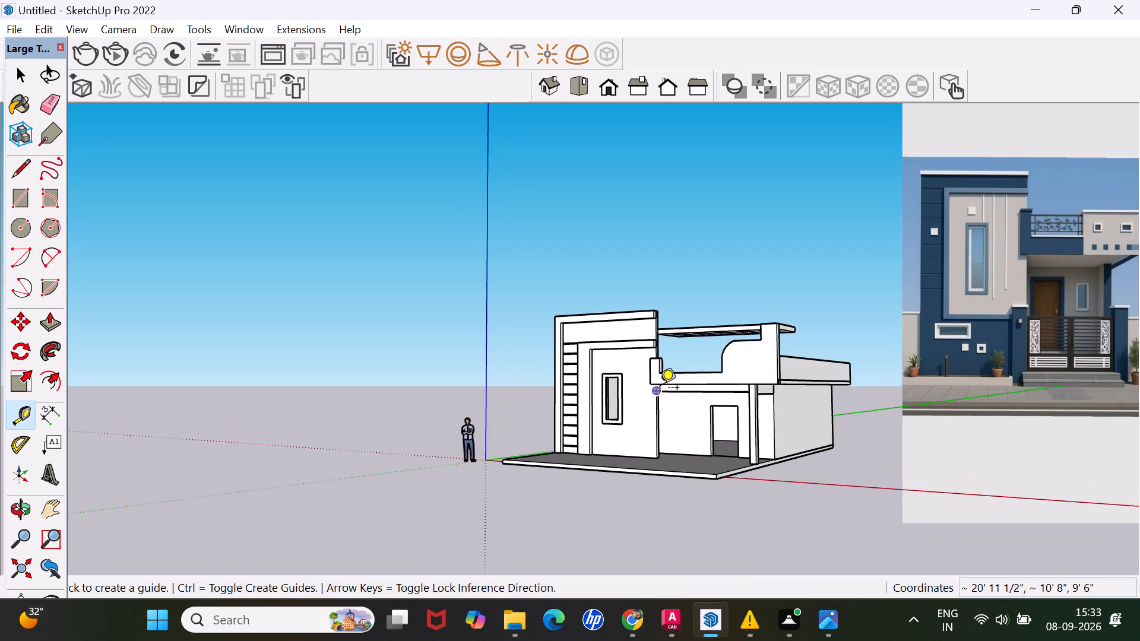
{"action": "scroll", "coordinate": [647, 396], "scroll_direction": "up", "scroll_amount": 2}
{"action": "middle_click_drag", "start_coordinate": [645, 396], "coordinate": [618, 442]}
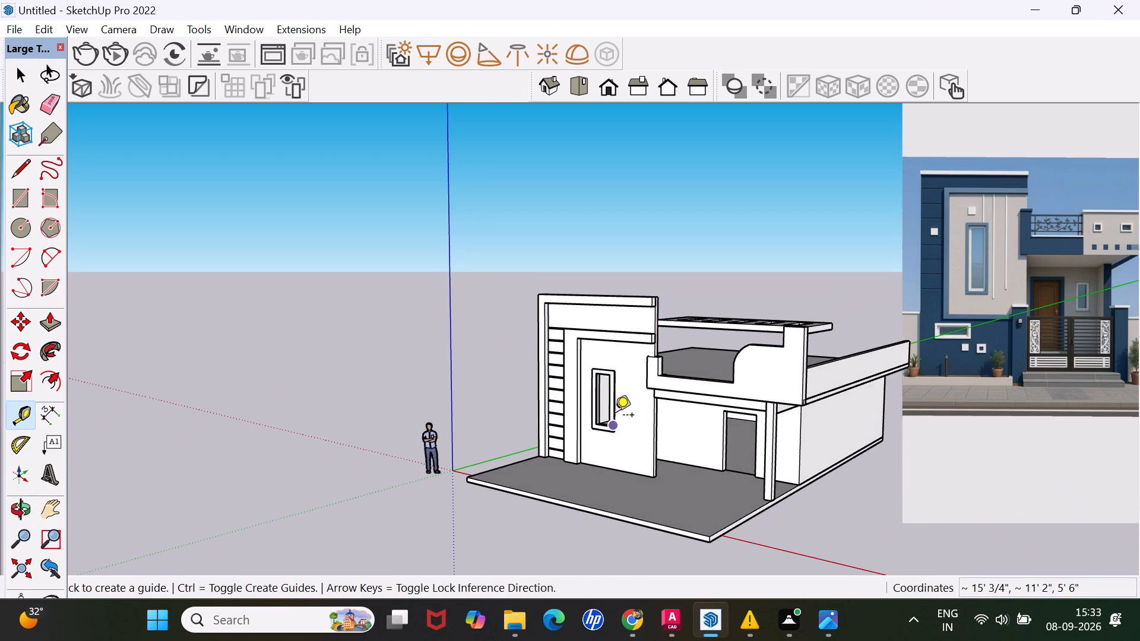
{"action": "scroll", "coordinate": [615, 411], "scroll_direction": "down", "scroll_amount": 4}
{"action": "middle_click_drag", "start_coordinate": [603, 412], "coordinate": [695, 356]}
{"action": "scroll", "coordinate": [692, 377], "scroll_direction": "up", "scroll_amount": 4}
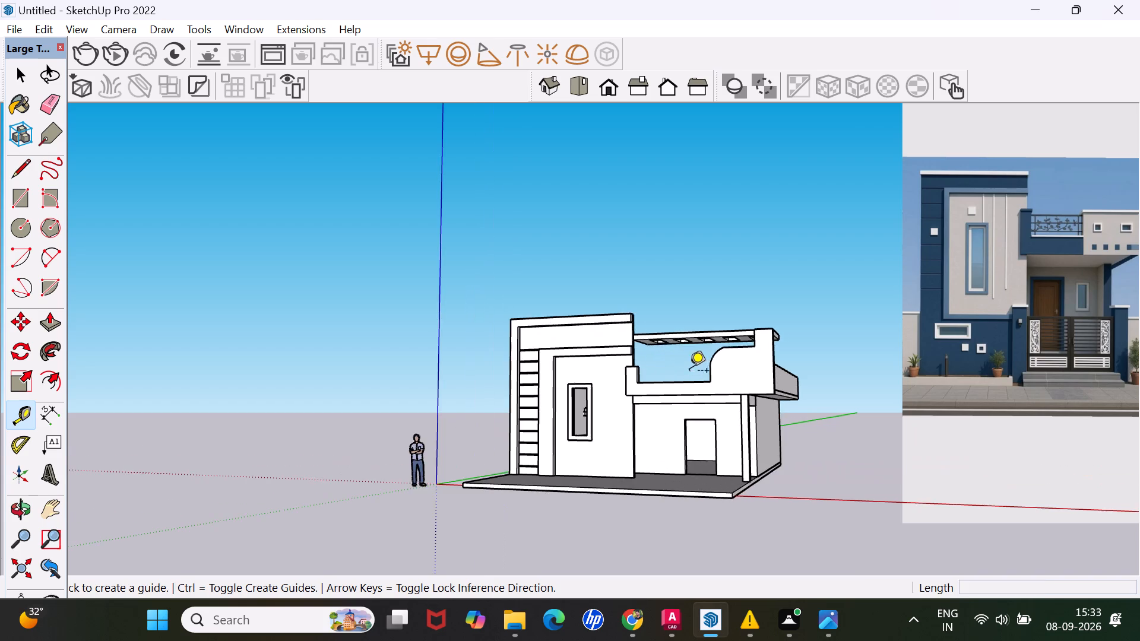
Examine the house model's front, side and underside from several orbiting angles against the reference image.
{"action": "scroll", "coordinate": [643, 383], "scroll_direction": "up", "scroll_amount": 8}
{"action": "middle_click_drag", "start_coordinate": [576, 397], "coordinate": [718, 388]}
{"action": "scroll", "coordinate": [740, 380], "scroll_direction": "down", "scroll_amount": 6}
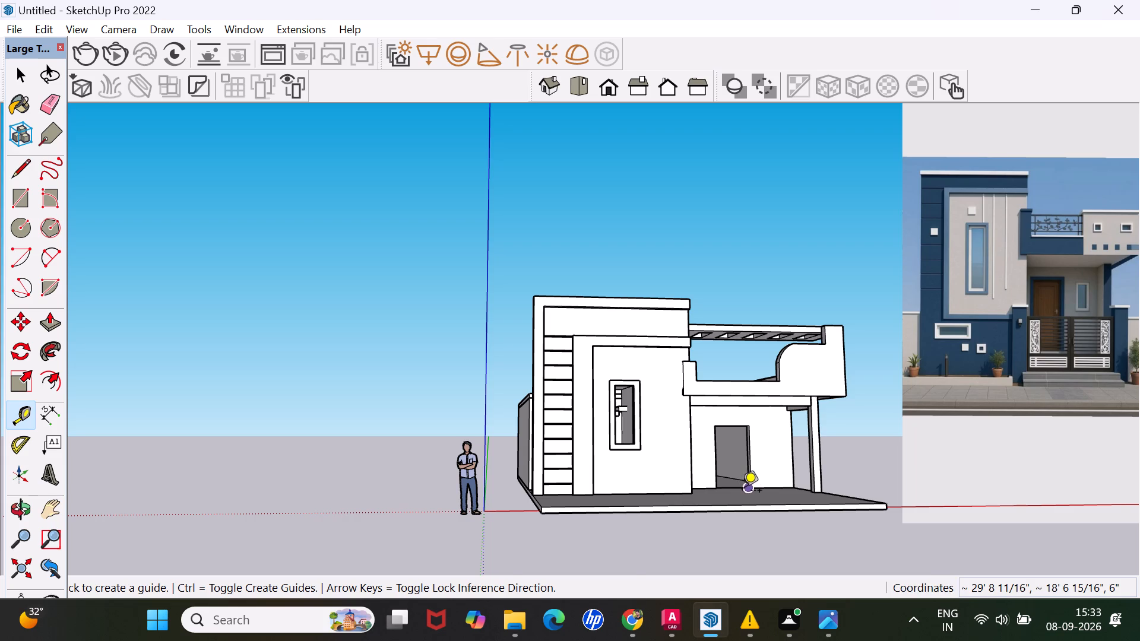
{"action": "scroll", "coordinate": [746, 488], "scroll_direction": "down", "scroll_amount": 6}
{"action": "scroll", "coordinate": [747, 486], "scroll_direction": "up", "scroll_amount": 3}
{"action": "middle_click_drag", "start_coordinate": [730, 460], "coordinate": [715, 450]}
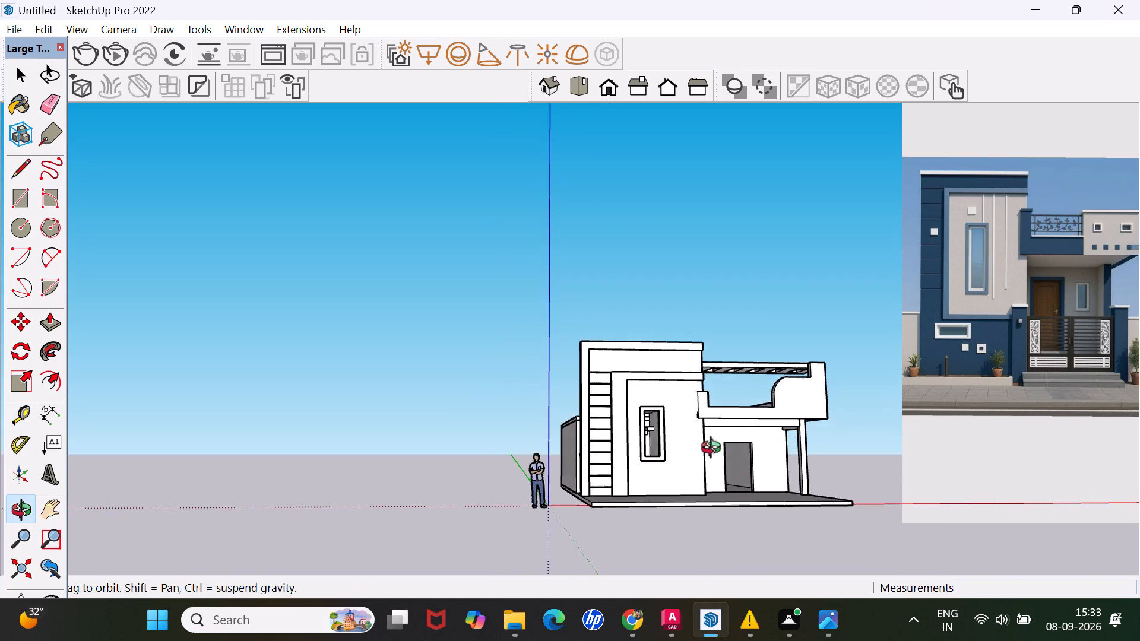
{"action": "middle_click_drag", "start_coordinate": [715, 450], "coordinate": [640, 418]}
{"action": "scroll", "coordinate": [676, 406], "scroll_direction": "down", "scroll_amount": 6}
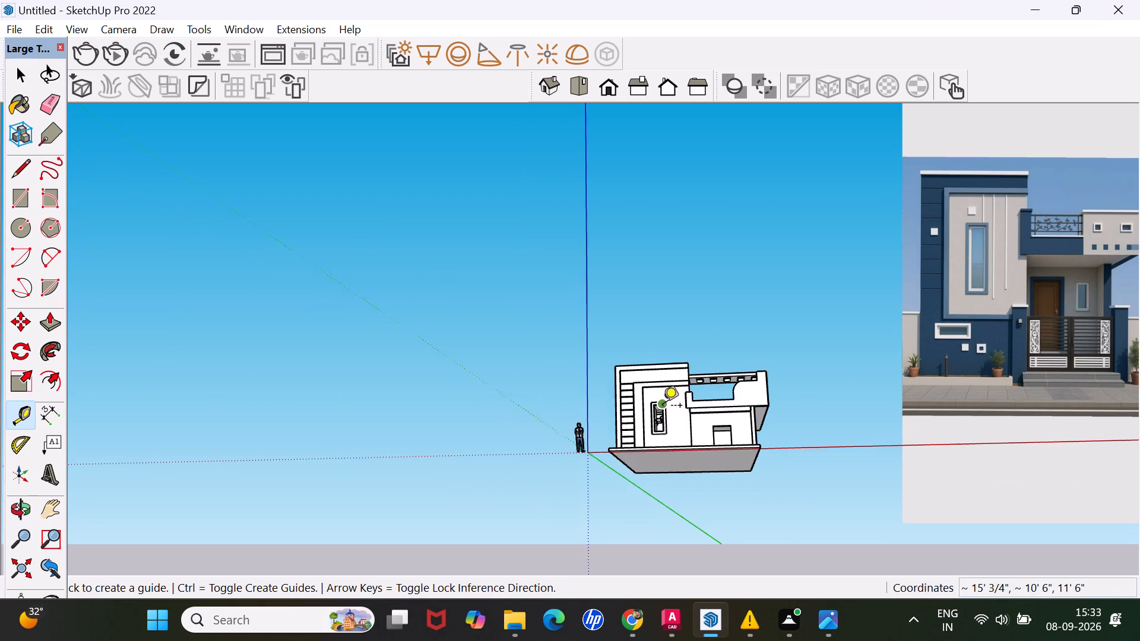
{"action": "scroll", "coordinate": [663, 407], "scroll_direction": "down", "scroll_amount": 2}
{"action": "middle_click_drag", "start_coordinate": [704, 427], "coordinate": [607, 507]}
{"action": "scroll", "coordinate": [607, 504], "scroll_direction": "down", "scroll_amount": 1}
{"action": "scroll", "coordinate": [677, 409], "scroll_direction": "up", "scroll_amount": 3}
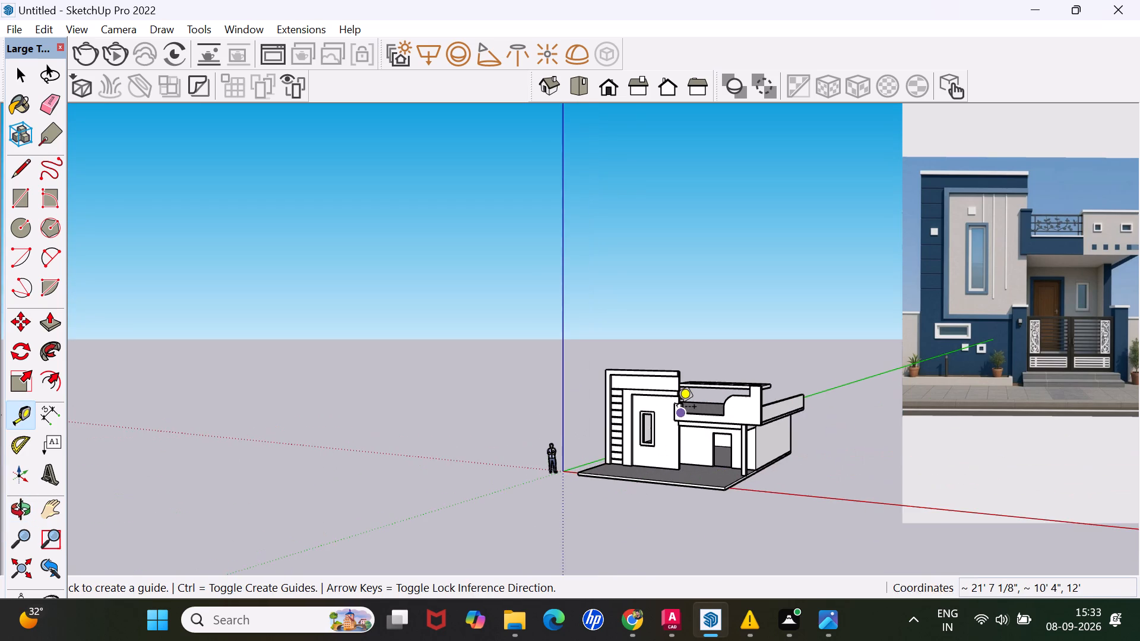
{"action": "scroll", "coordinate": [677, 408], "scroll_direction": "up", "scroll_amount": 6}
{"action": "scroll", "coordinate": [679, 395], "scroll_direction": "down", "scroll_amount": 5}
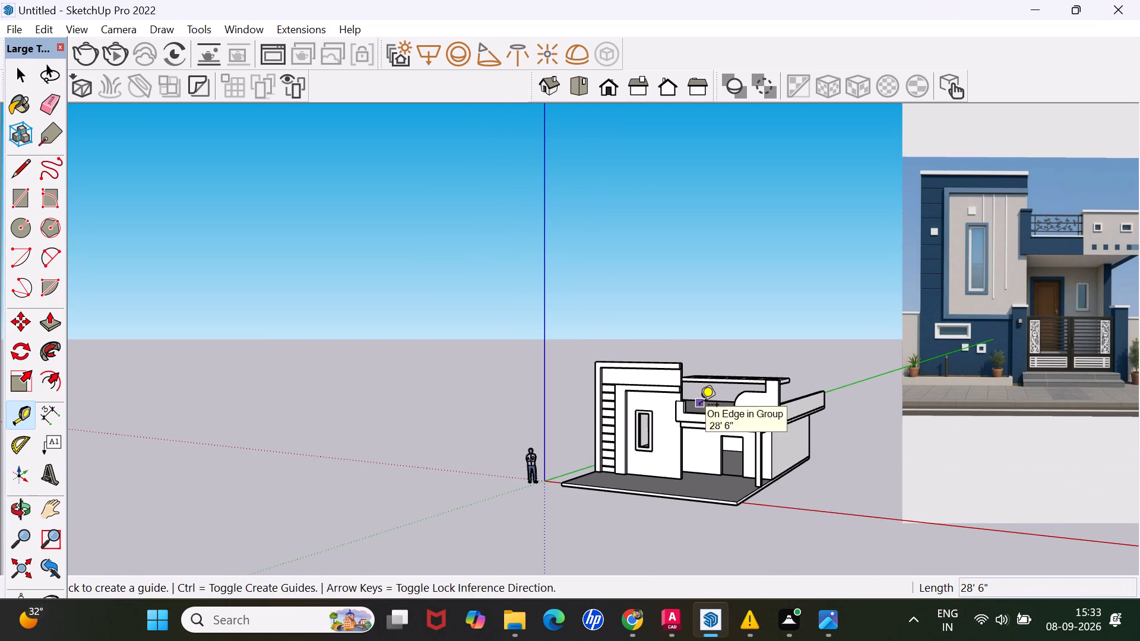
{"action": "middle_click_drag", "start_coordinate": [699, 402], "coordinate": [723, 404]}
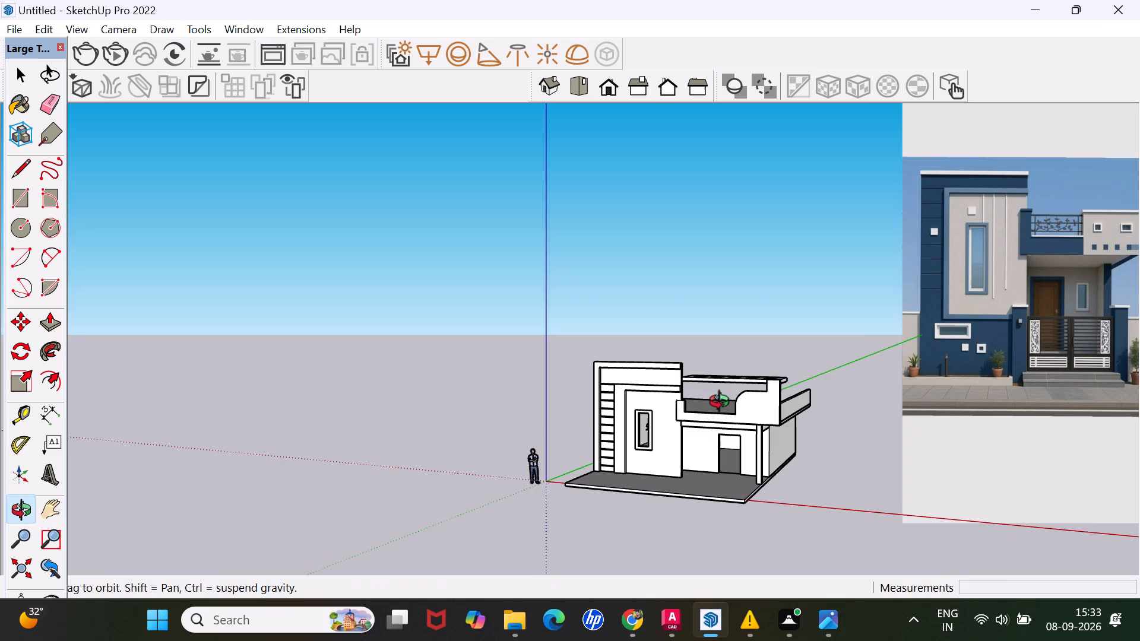
{"action": "middle_click_drag", "start_coordinate": [723, 404], "coordinate": [761, 389]}
Examine the low parapet opening beside the tall wall and the slotted roof slab from above.
{"action": "scroll", "coordinate": [708, 383], "scroll_direction": "up", "scroll_amount": 6}
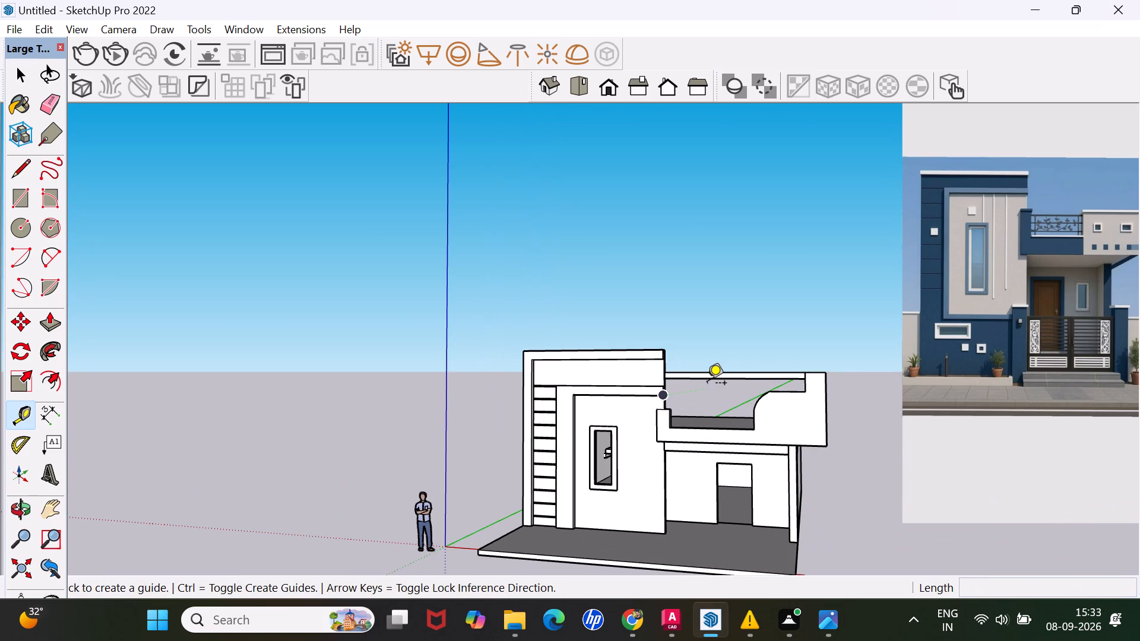
{"action": "scroll", "coordinate": [707, 385], "scroll_direction": "up", "scroll_amount": 8}
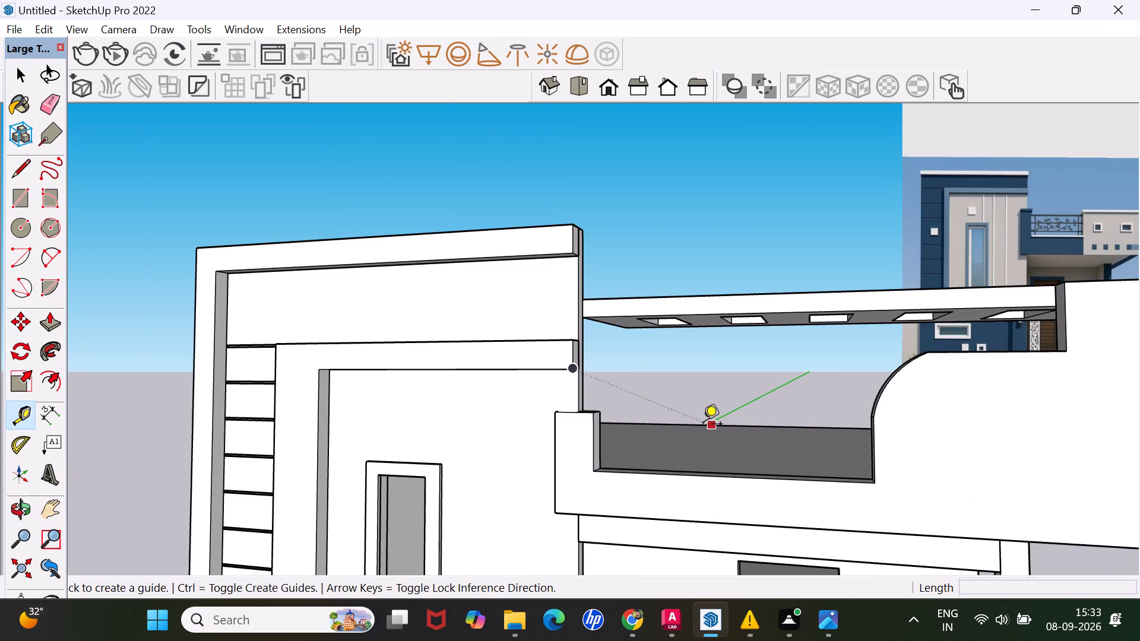
{"action": "middle_click_drag", "start_coordinate": [704, 425], "coordinate": [682, 478]}
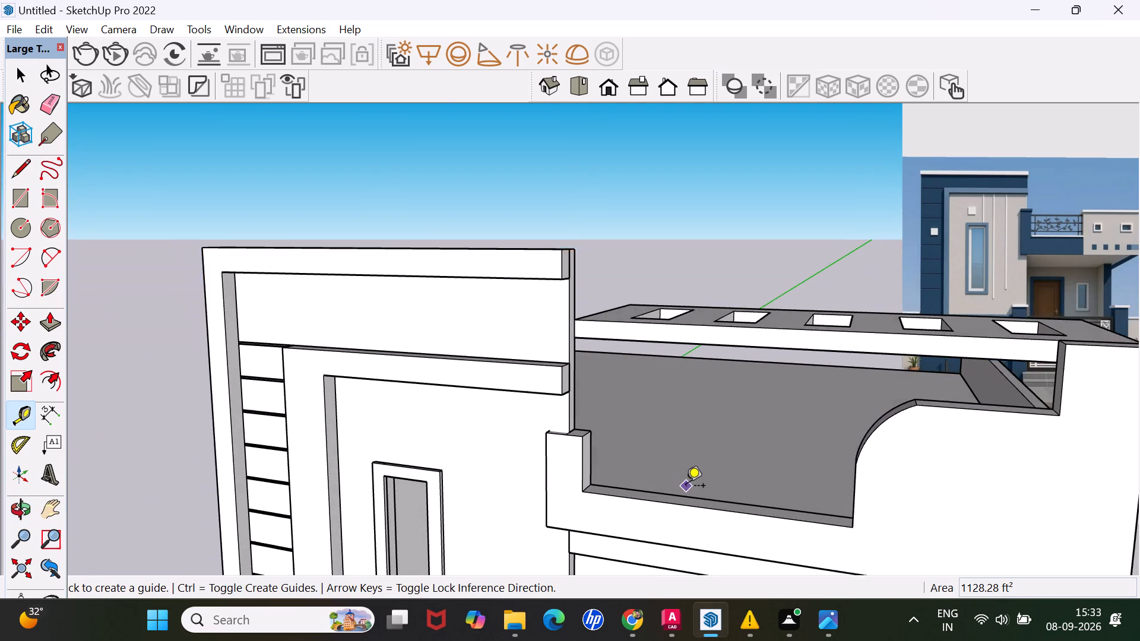
{"action": "scroll", "coordinate": [686, 487], "scroll_direction": "up", "scroll_amount": 1}
{"action": "middle_click_drag", "start_coordinate": [709, 475], "coordinate": [688, 493]}
{"action": "scroll", "coordinate": [686, 506], "scroll_direction": "up", "scroll_amount": 2}
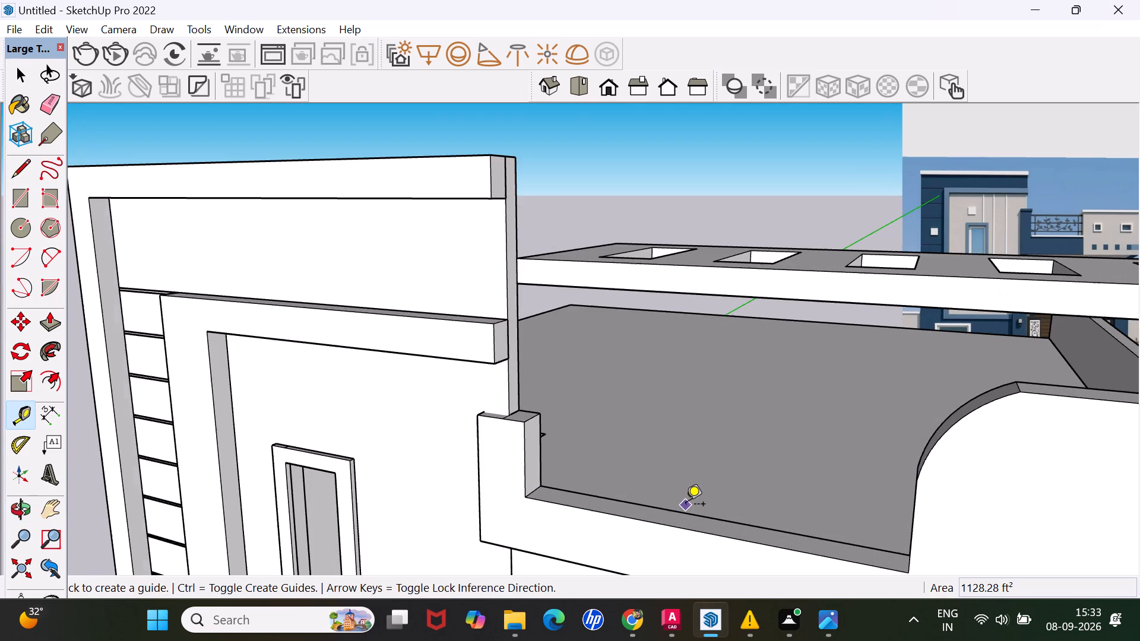
{"action": "scroll", "coordinate": [740, 451], "scroll_direction": "down", "scroll_amount": 3}
{"action": "scroll", "coordinate": [690, 490], "scroll_direction": "up", "scroll_amount": 1}
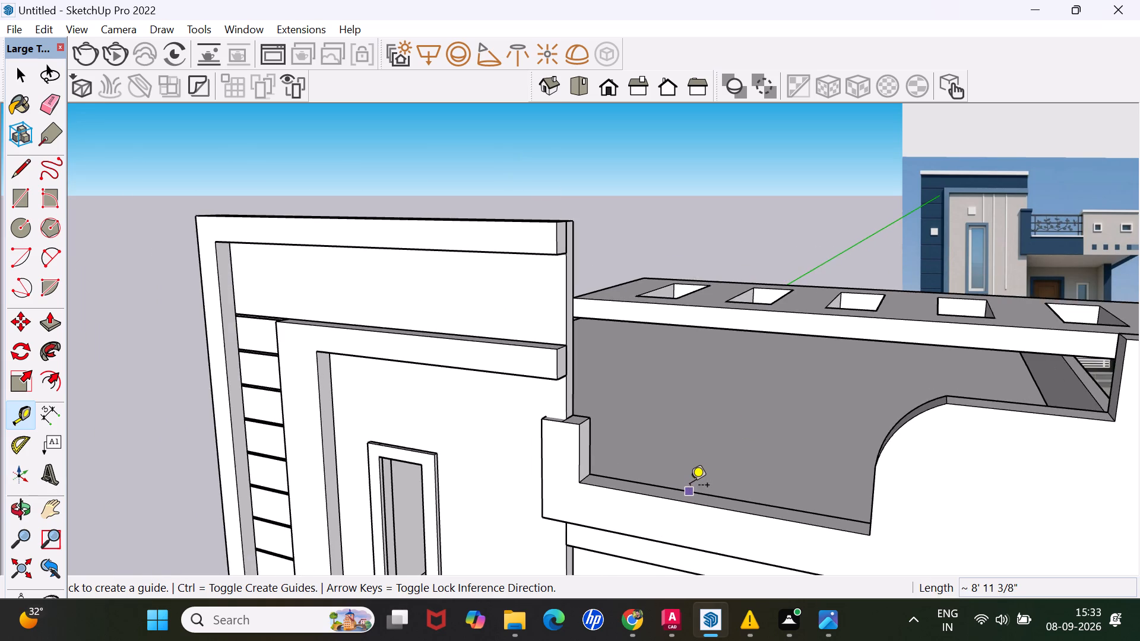
{"action": "scroll", "coordinate": [690, 486], "scroll_direction": "up", "scroll_amount": 2}
{"action": "middle_click_drag", "start_coordinate": [730, 449], "coordinate": [693, 523]}
{"action": "scroll", "coordinate": [696, 518], "scroll_direction": "down", "scroll_amount": 1}
{"action": "scroll", "coordinate": [698, 455], "scroll_direction": "down", "scroll_amount": 3}
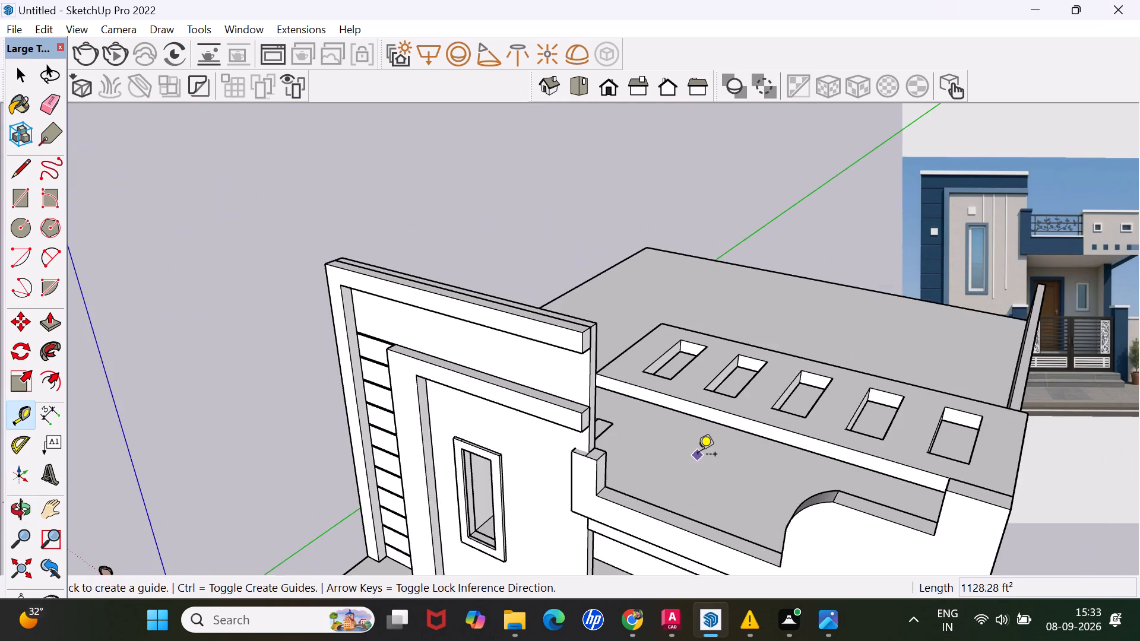
{"action": "scroll", "coordinate": [698, 455], "scroll_direction": "down", "scroll_amount": 7}
{"action": "scroll", "coordinate": [680, 477], "scroll_direction": "up", "scroll_amount": 8}
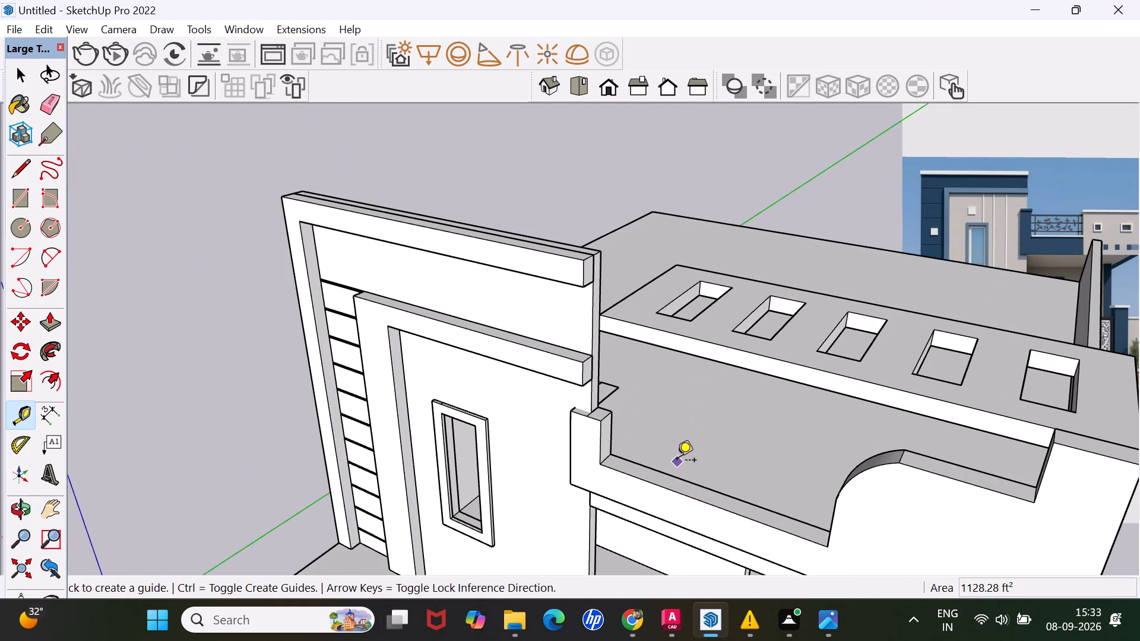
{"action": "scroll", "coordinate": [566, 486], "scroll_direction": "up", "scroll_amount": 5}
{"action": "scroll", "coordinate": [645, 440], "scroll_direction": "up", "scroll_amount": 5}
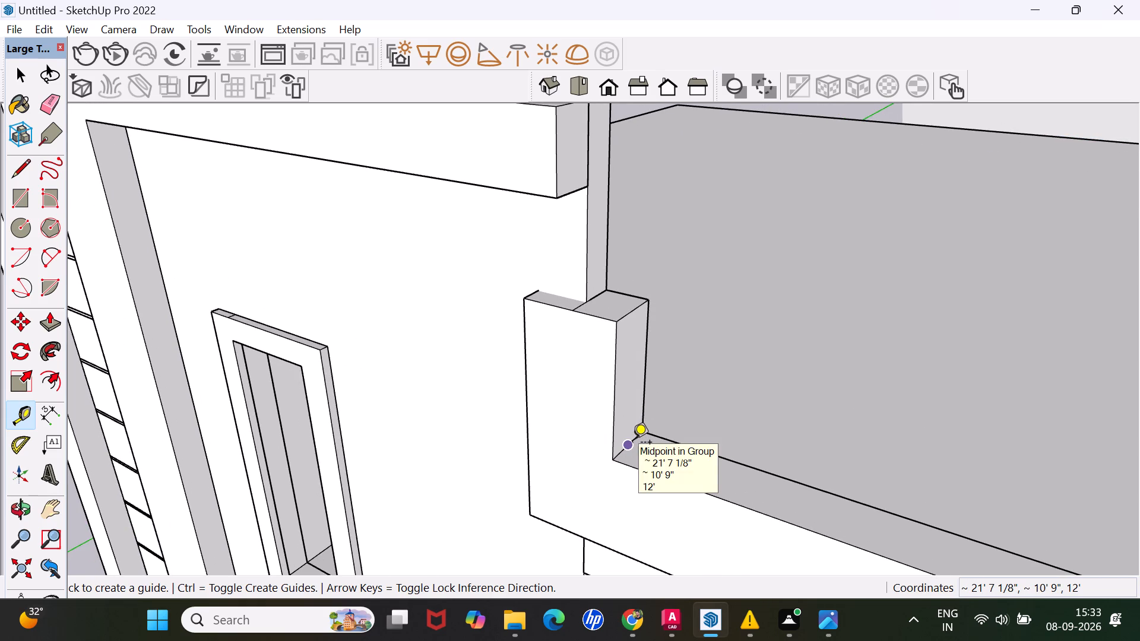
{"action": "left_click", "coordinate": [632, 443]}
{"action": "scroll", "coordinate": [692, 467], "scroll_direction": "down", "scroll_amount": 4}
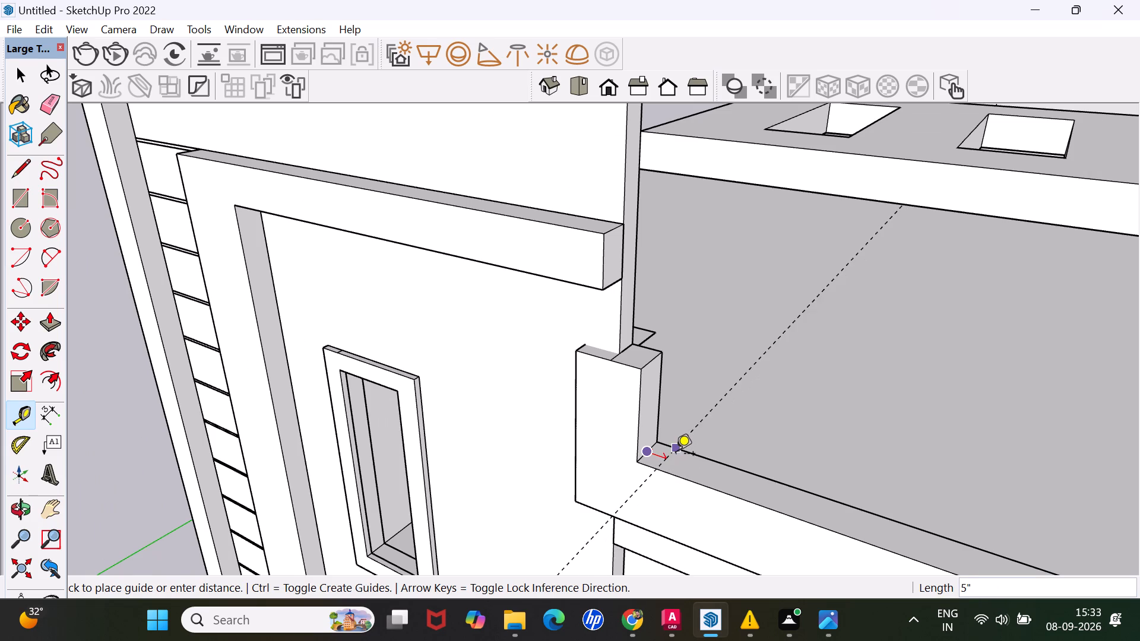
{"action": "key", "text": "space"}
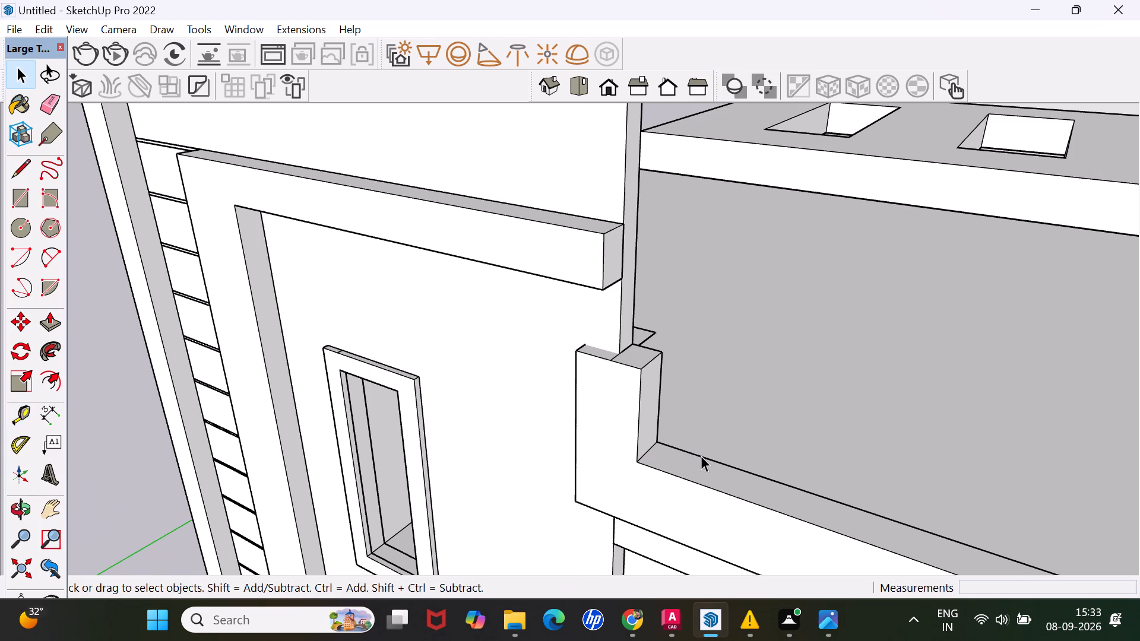
Place a guide lengthwise along the top of the low front parapet, 5" in from its back edge.
{"action": "key", "text": "t"}
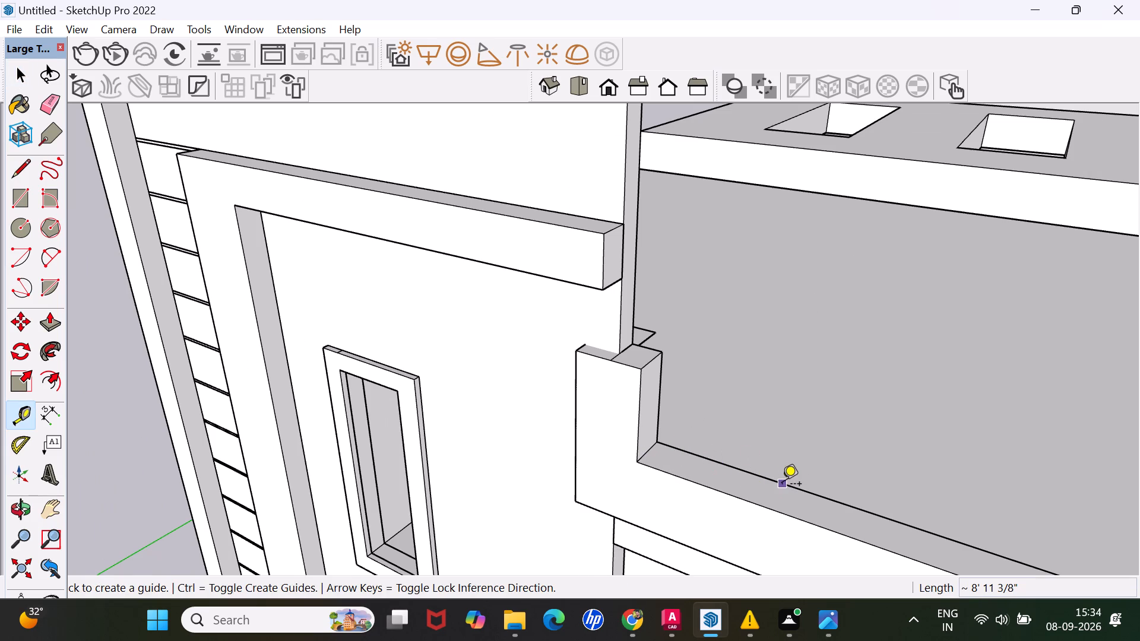
{"action": "left_click", "coordinate": [782, 485]}
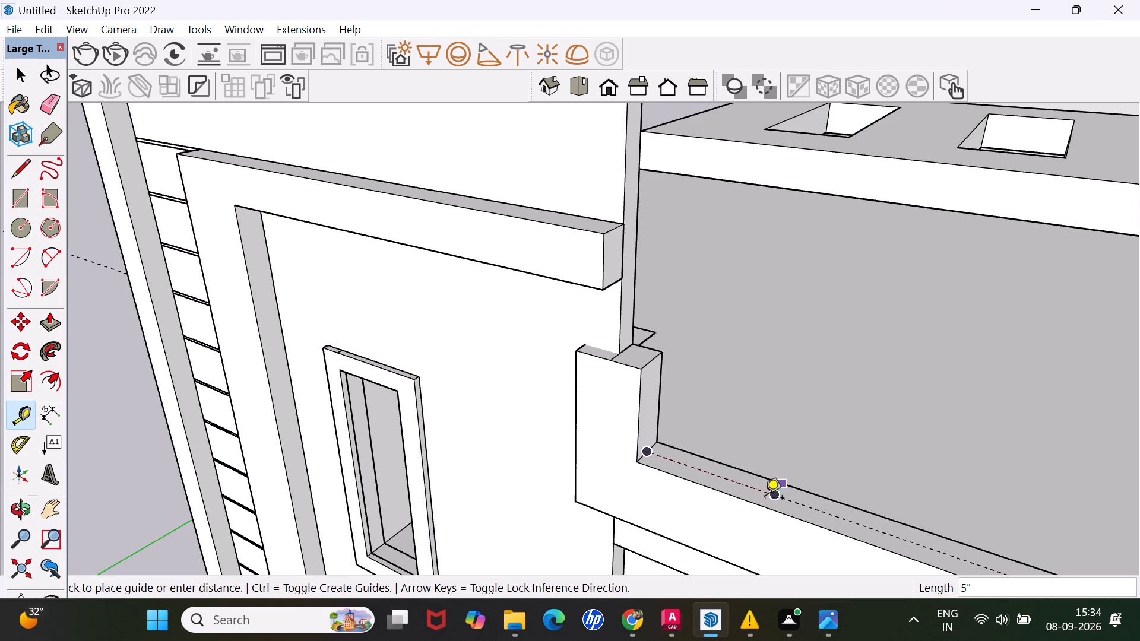
{"action": "left_click", "coordinate": [765, 499]}
Place a second parallel guide on the parapet top, offset 1" from the centre guide towards the back edge.
{"action": "scroll", "coordinate": [769, 496], "scroll_direction": "up", "scroll_amount": 5}
{"action": "scroll", "coordinate": [747, 453], "scroll_direction": "up", "scroll_amount": 3}
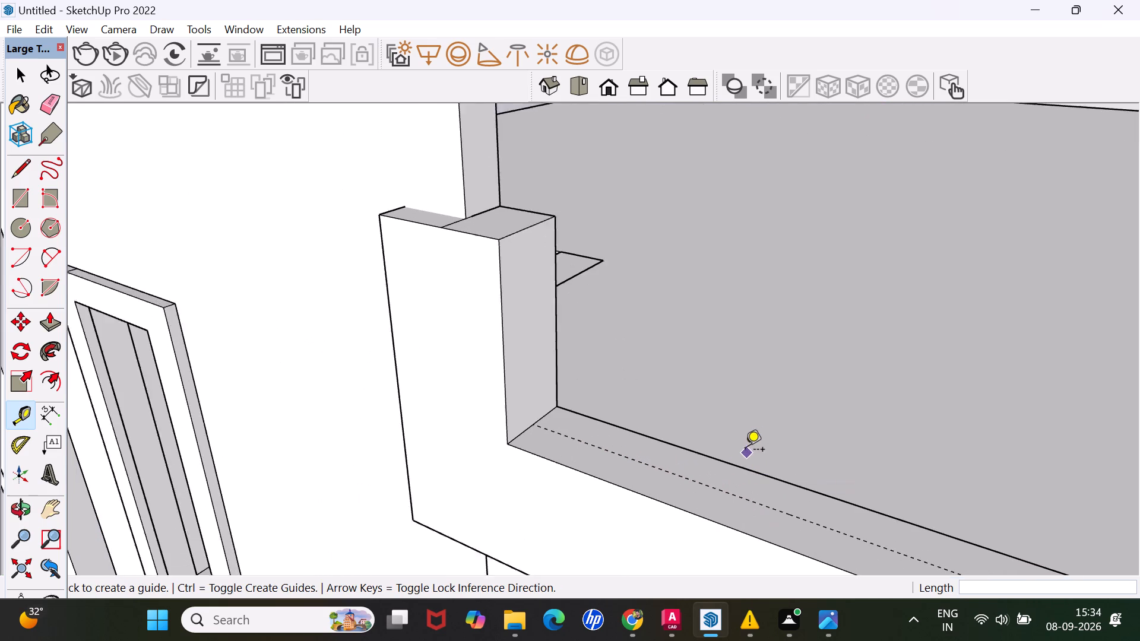
{"action": "left_click", "coordinate": [718, 494]}
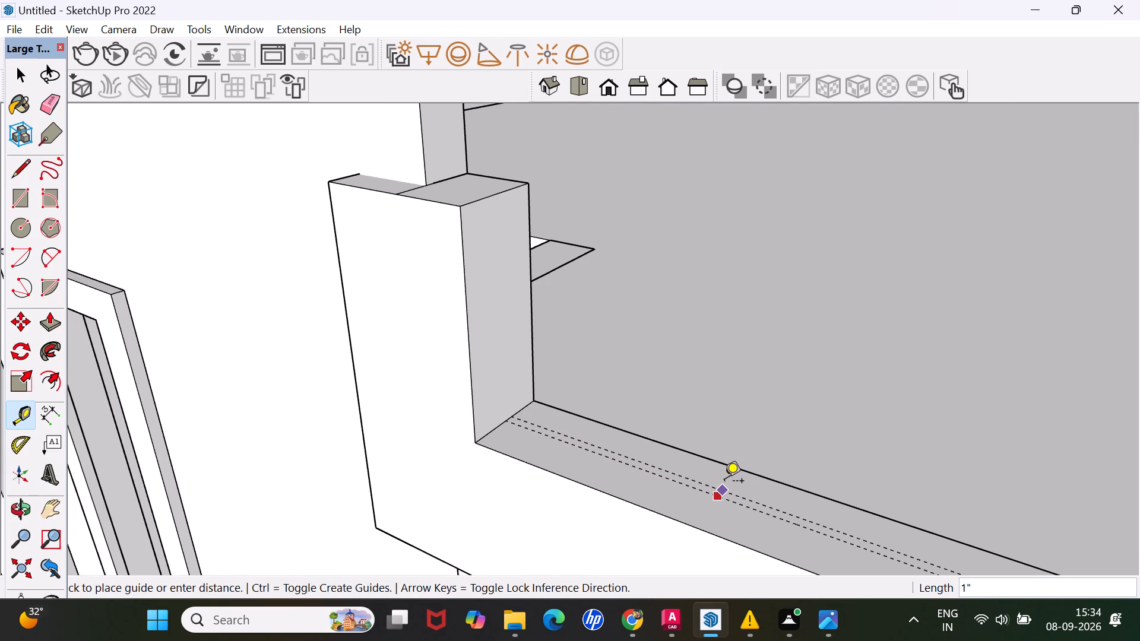
{"action": "left_click", "coordinate": [724, 482]}
Draw a rectangle about 8' 11 3/8" by 1" between the two guides, spanning the full length of the low parapet top.
{"action": "scroll", "coordinate": [730, 465], "scroll_direction": "down", "scroll_amount": 17}
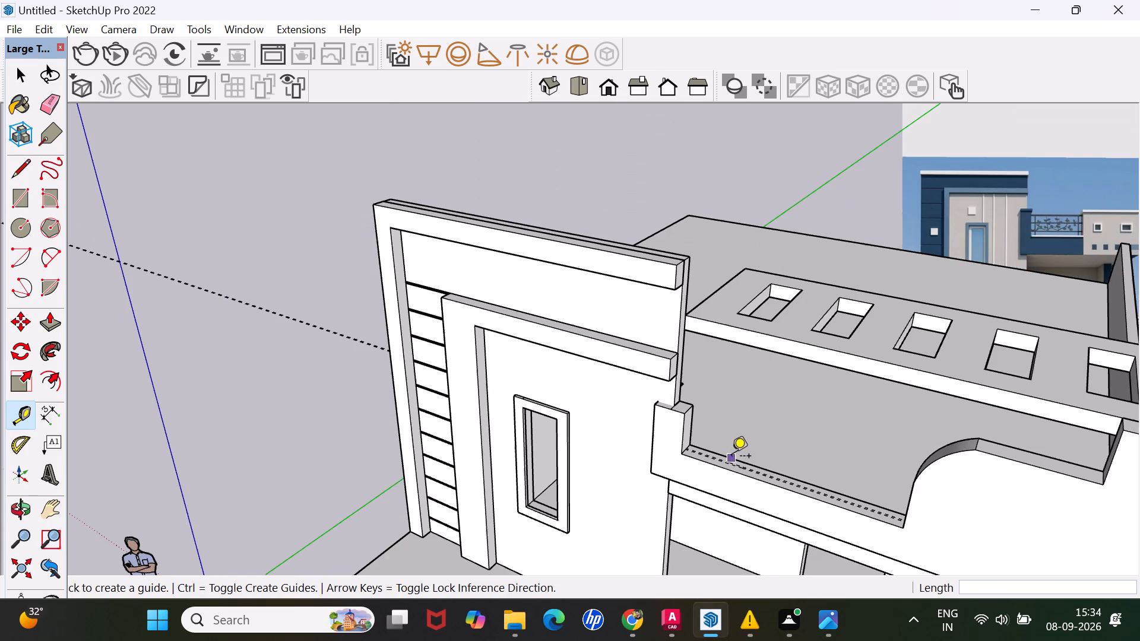
{"action": "scroll", "coordinate": [776, 478], "scroll_direction": "up", "scroll_amount": 8}
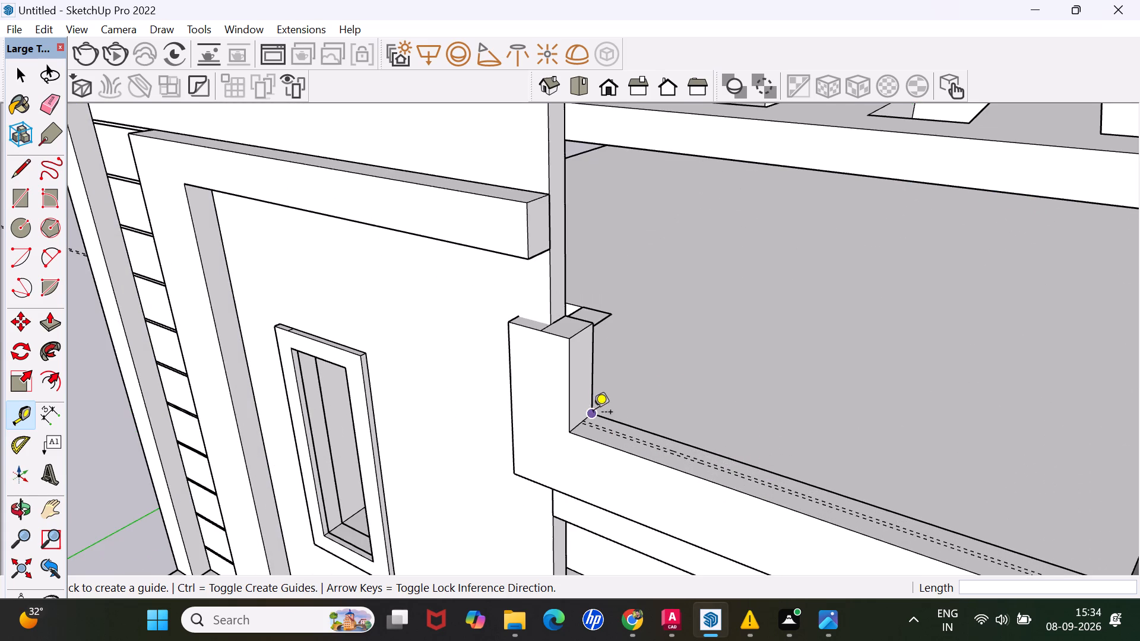
{"action": "scroll", "coordinate": [586, 411], "scroll_direction": "up", "scroll_amount": 6}
{"action": "scroll", "coordinate": [789, 415], "scroll_direction": "up", "scroll_amount": 3}
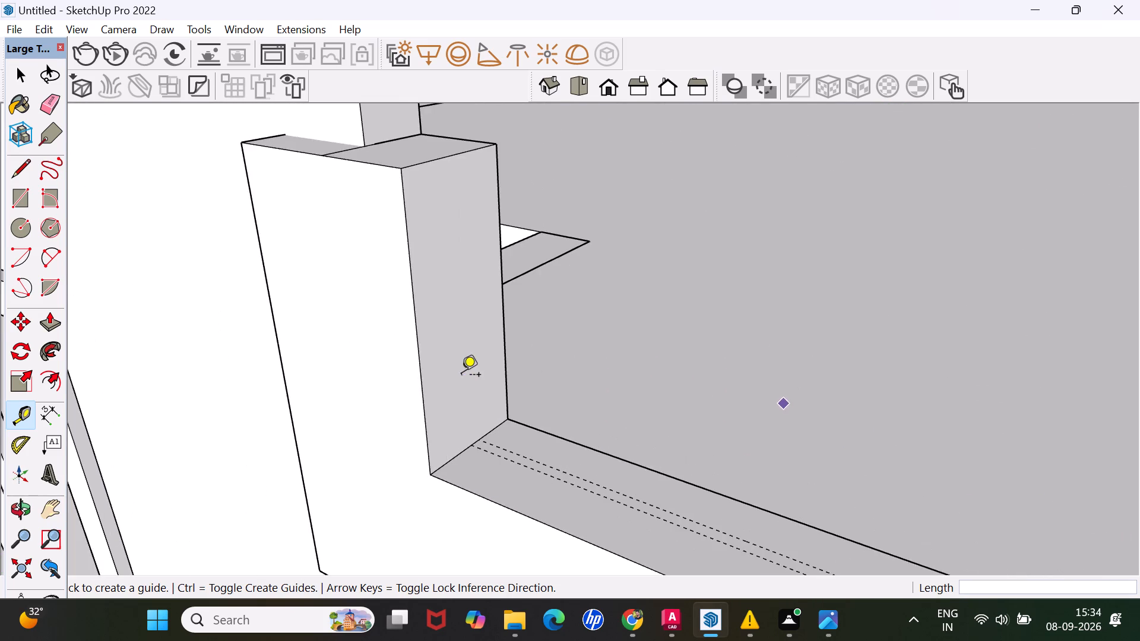
{"action": "scroll", "coordinate": [500, 337], "scroll_direction": "down", "scroll_amount": 15}
{"action": "scroll", "coordinate": [405, 322], "scroll_direction": "down", "scroll_amount": 5}
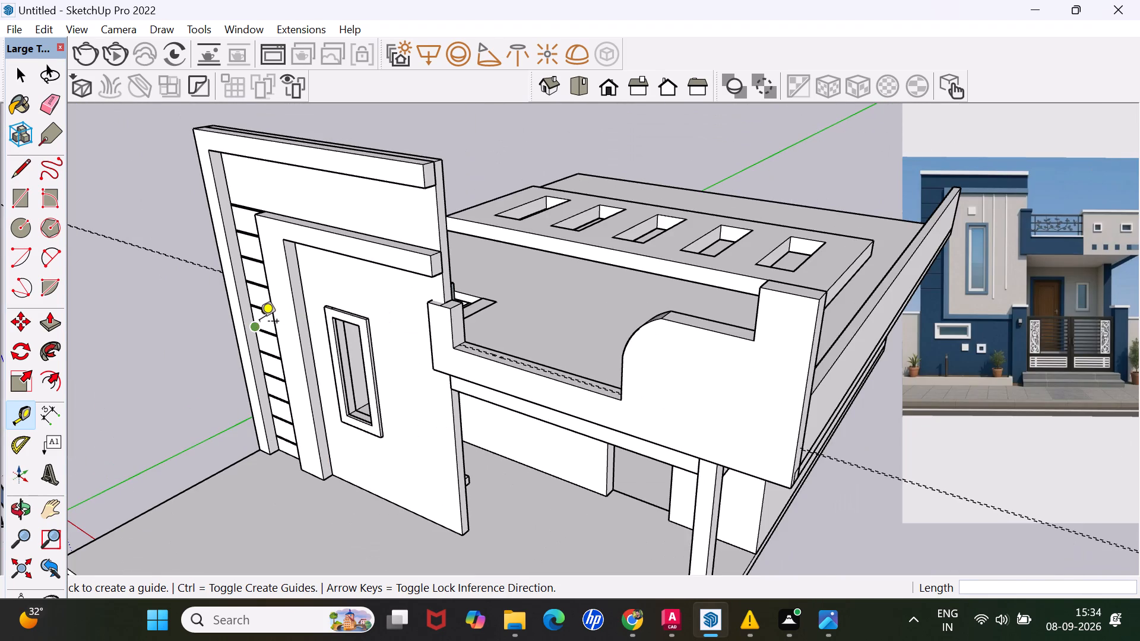
{"action": "scroll", "coordinate": [259, 322], "scroll_direction": "up", "scroll_amount": 4}
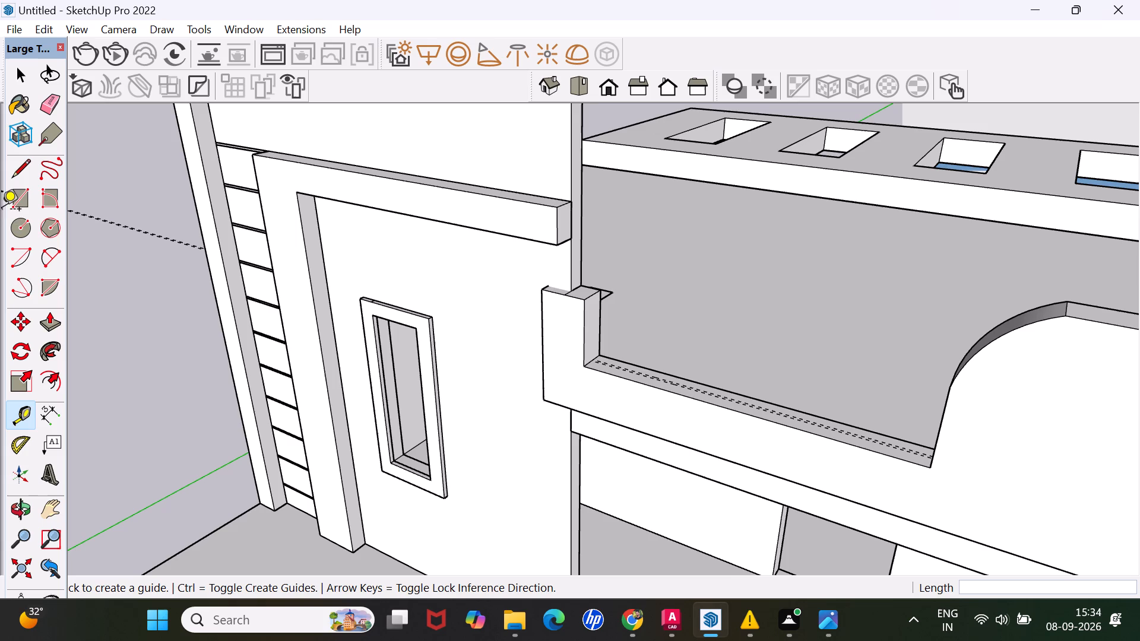
{"action": "left_click", "coordinate": [23, 205]}
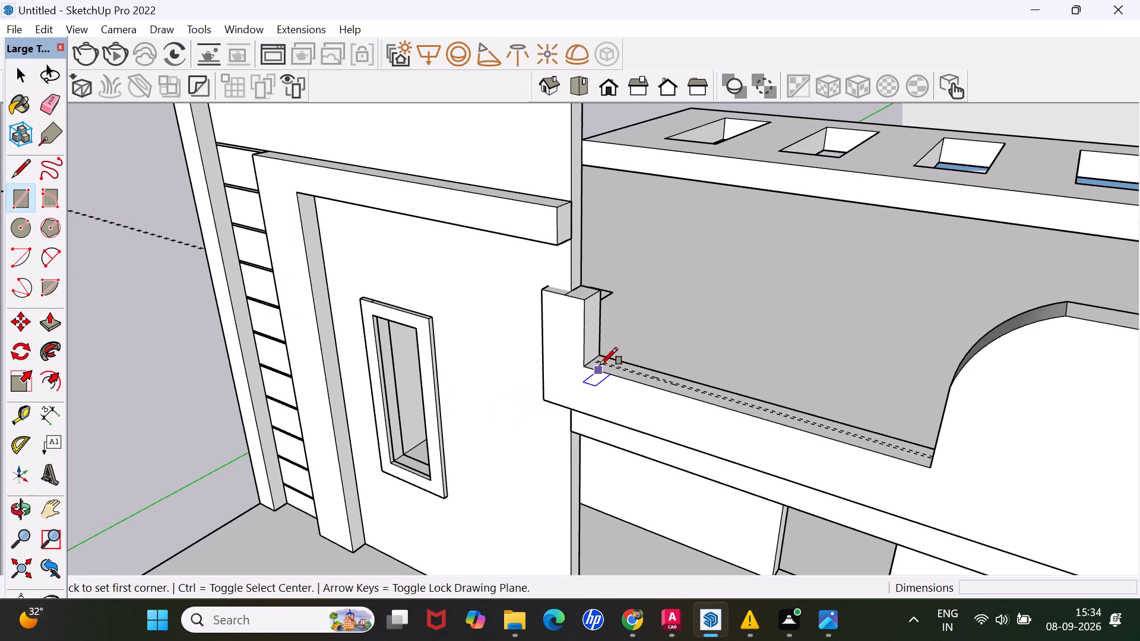
{"action": "scroll", "coordinate": [600, 364], "scroll_direction": "up", "scroll_amount": 11}
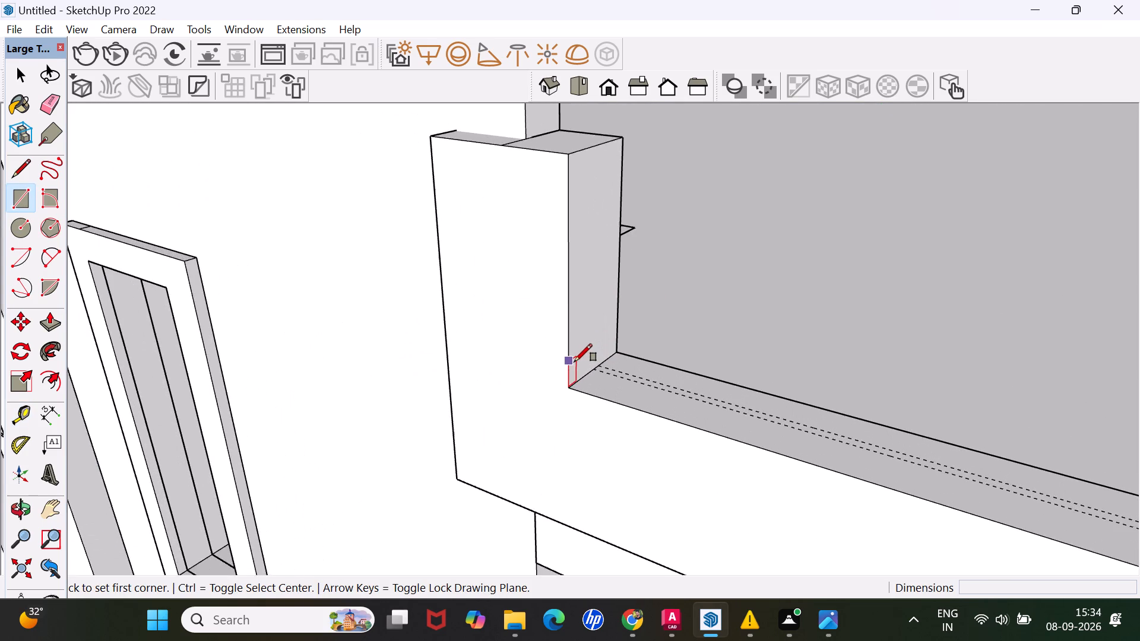
{"action": "scroll", "coordinate": [574, 361], "scroll_direction": "up", "scroll_amount": 4}
{"action": "left_click", "coordinate": [604, 370]}
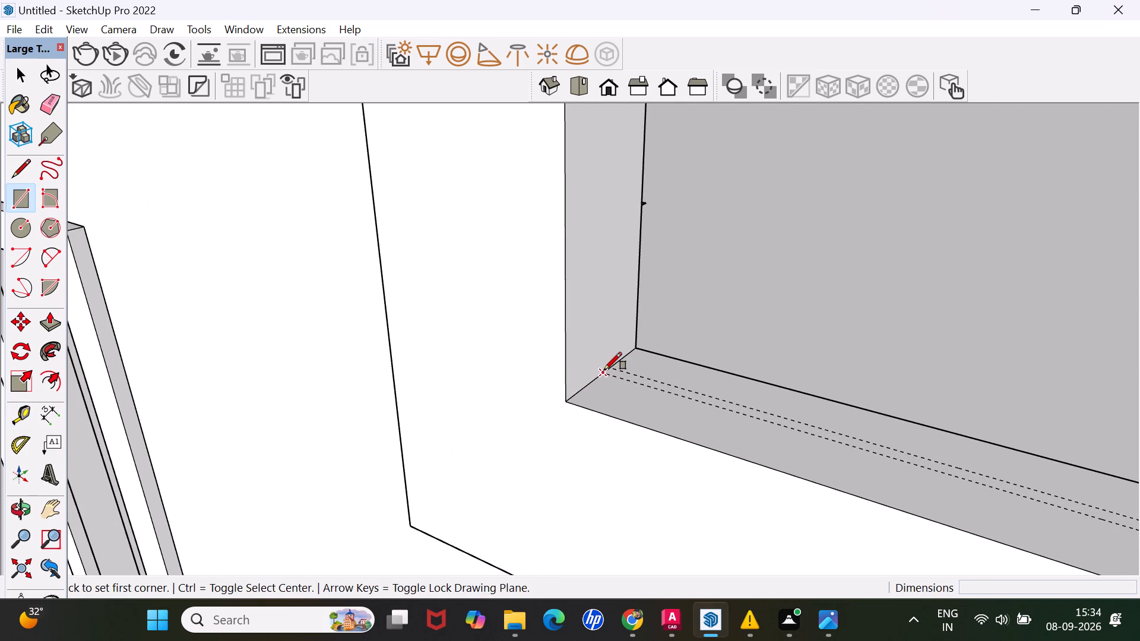
{"action": "scroll", "coordinate": [626, 377], "scroll_direction": "down", "scroll_amount": 13}
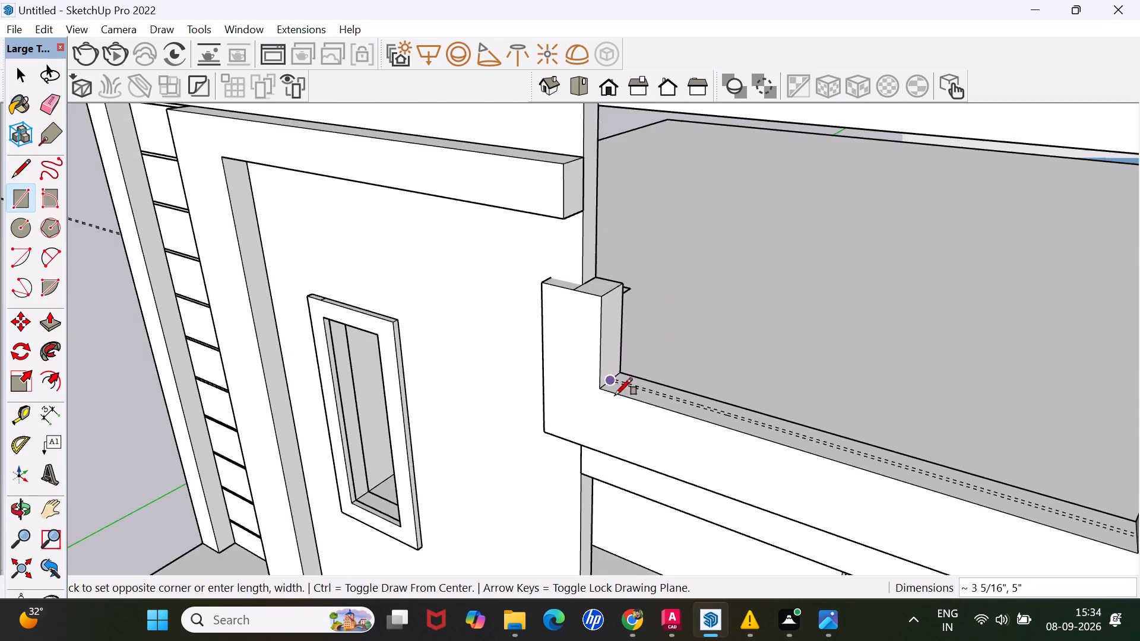
{"action": "scroll", "coordinate": [618, 389], "scroll_direction": "down", "scroll_amount": 9}
{"action": "scroll", "coordinate": [790, 418], "scroll_direction": "up", "scroll_amount": 4}
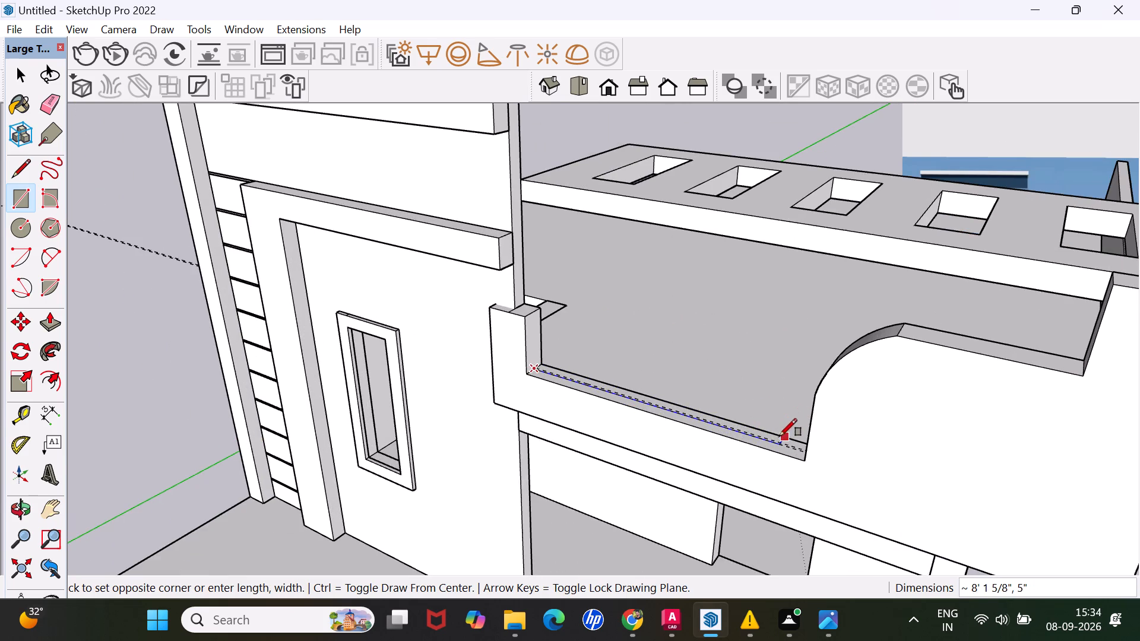
{"action": "middle_click_drag", "start_coordinate": [784, 439], "coordinate": [963, 482]}
{"action": "scroll", "coordinate": [911, 374], "scroll_direction": "up", "scroll_amount": 4}
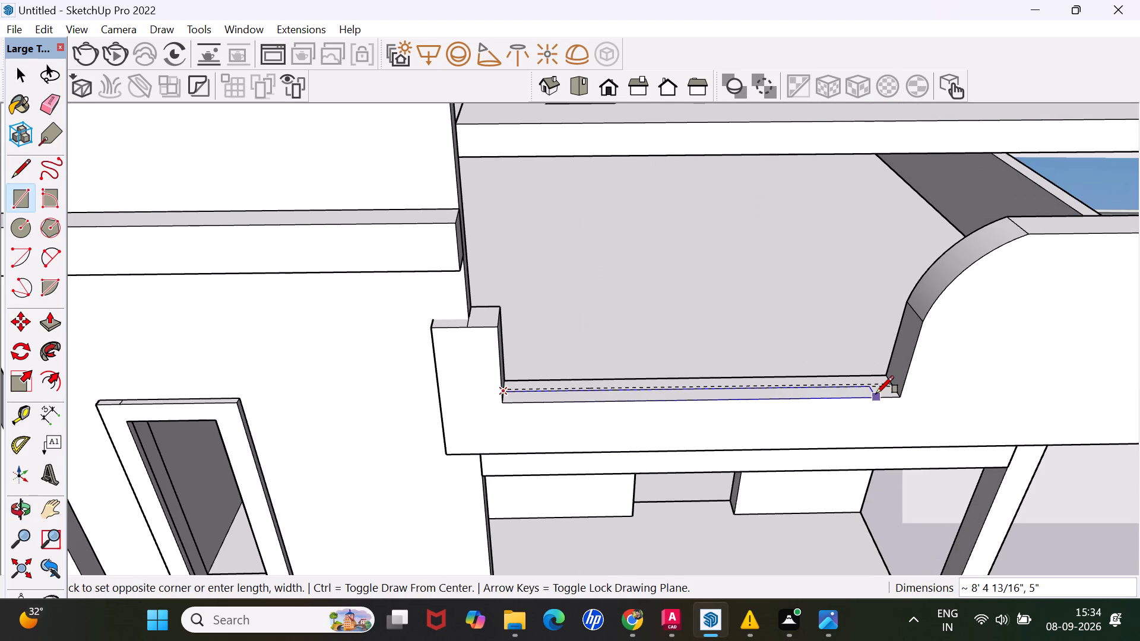
{"action": "scroll", "coordinate": [876, 394], "scroll_direction": "up", "scroll_amount": 10}
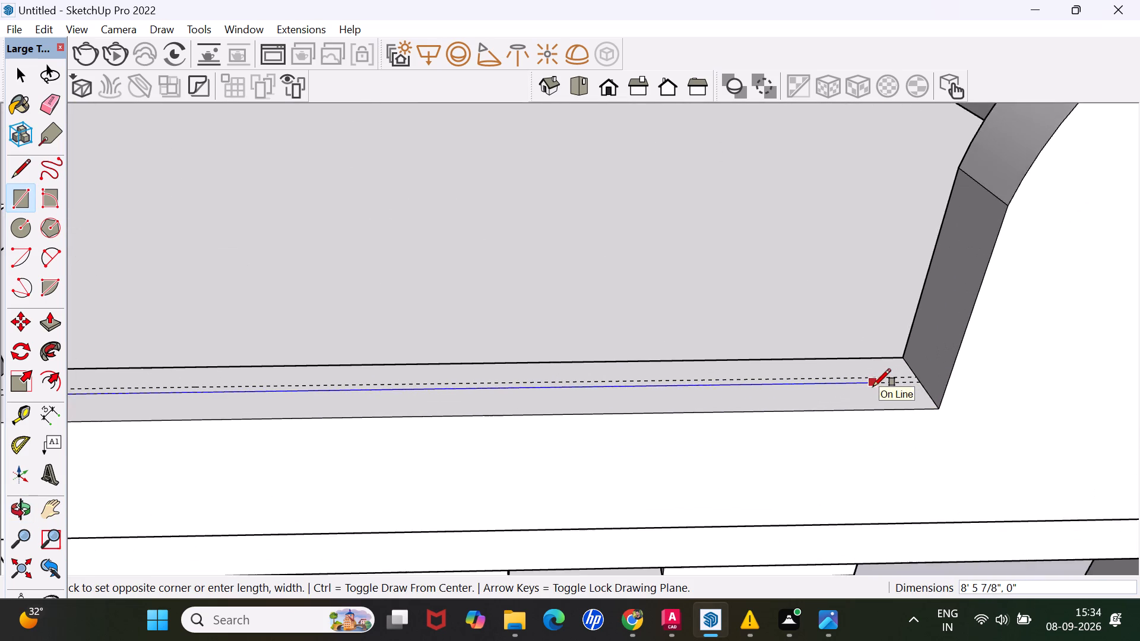
{"action": "scroll", "coordinate": [873, 386], "scroll_direction": "up", "scroll_amount": 2}
{"action": "left_click", "coordinate": [935, 373]}
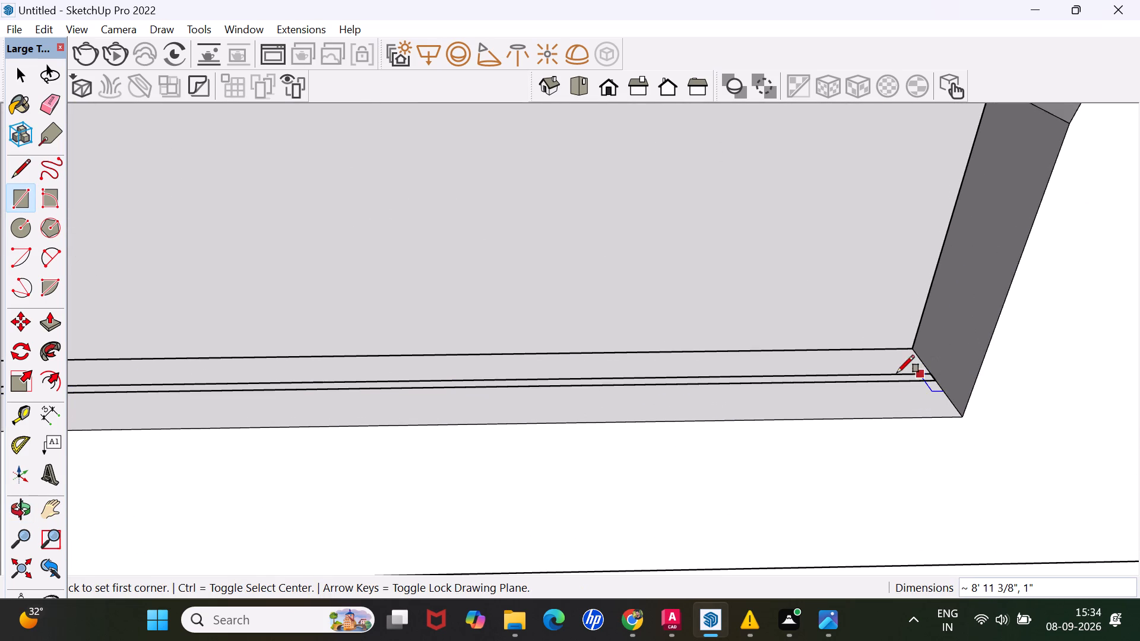
Push/Pull the thin strip on the low front parapet up about 1' 9 3/16" to form an upright panel.
{"action": "key", "text": "p"}
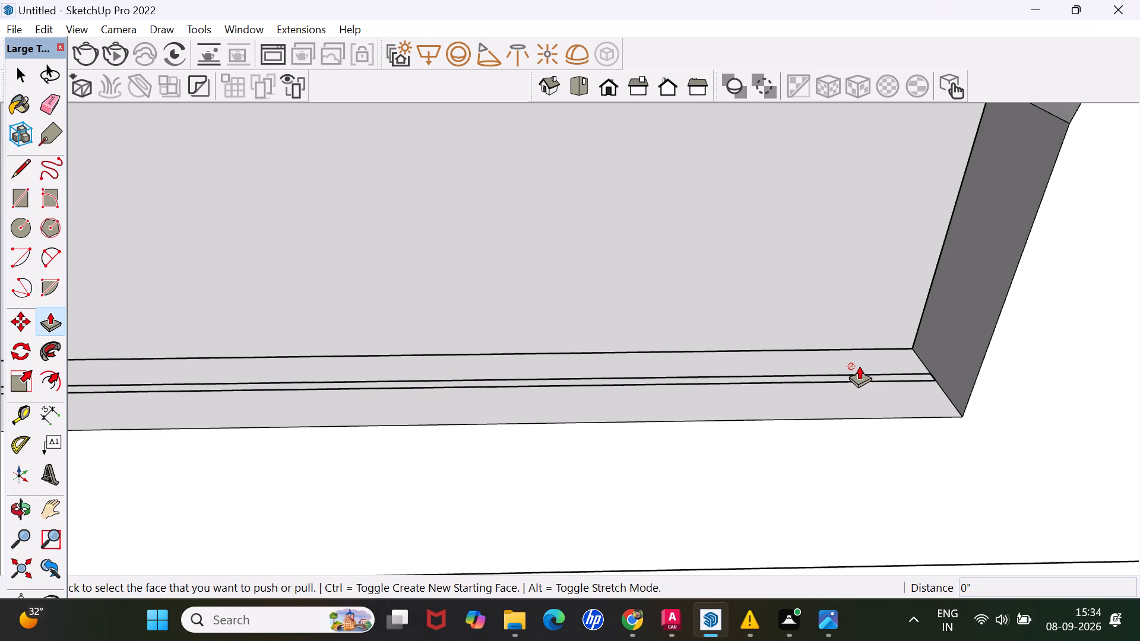
{"action": "scroll", "coordinate": [859, 366], "scroll_direction": "up", "scroll_amount": 13}
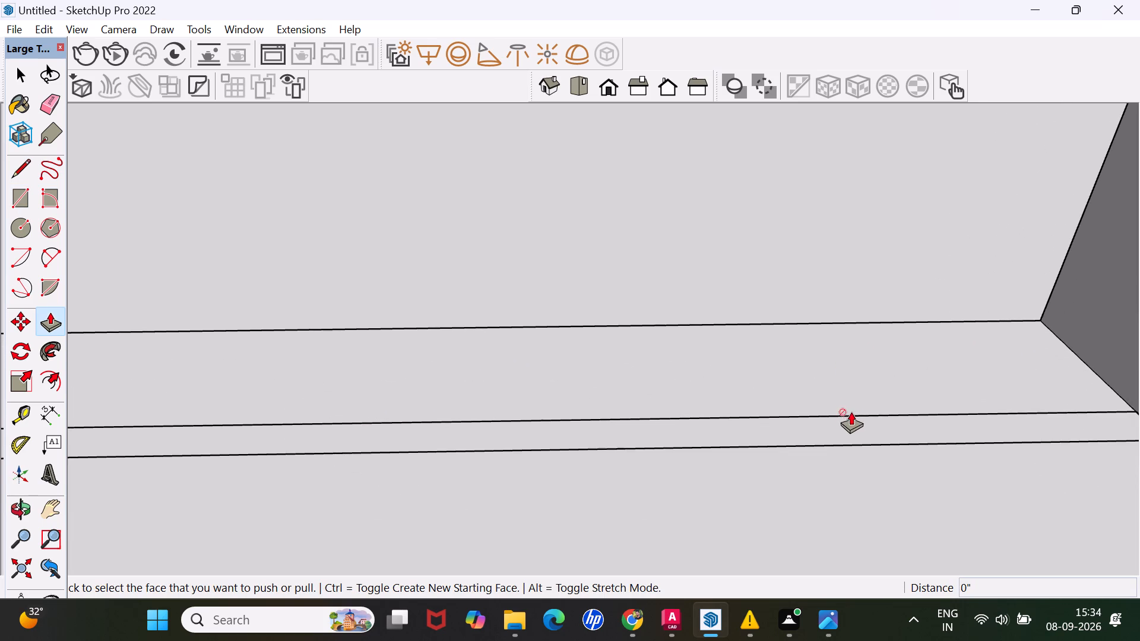
{"action": "left_click", "coordinate": [844, 418]}
{"action": "scroll", "coordinate": [865, 315], "scroll_direction": "down", "scroll_amount": 8}
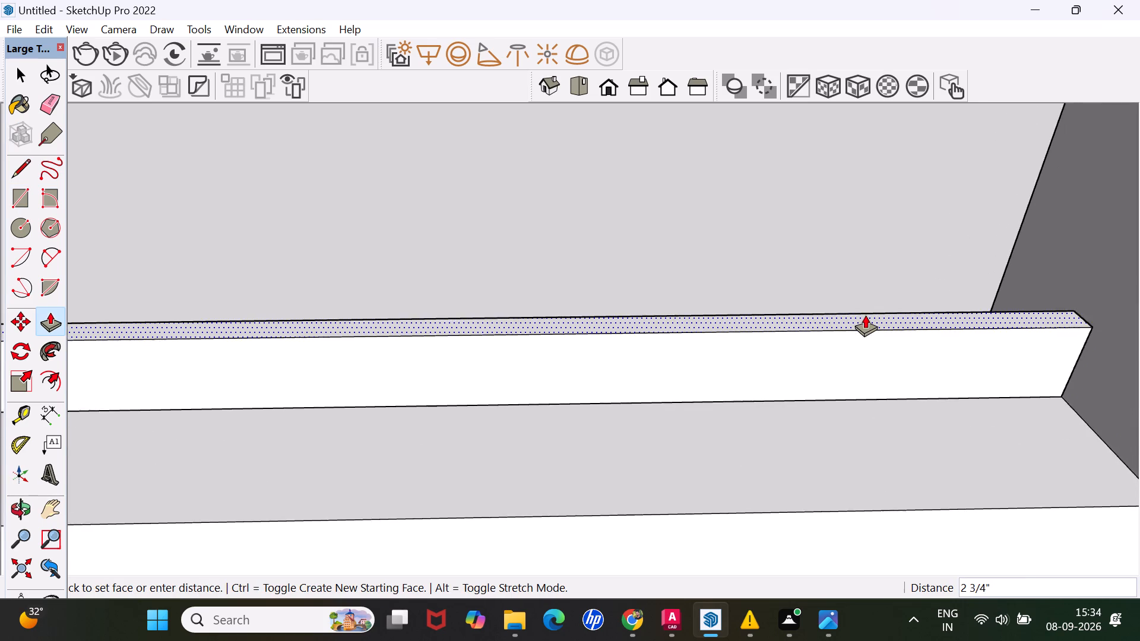
{"action": "scroll", "coordinate": [865, 315], "scroll_direction": "down", "scroll_amount": 20}
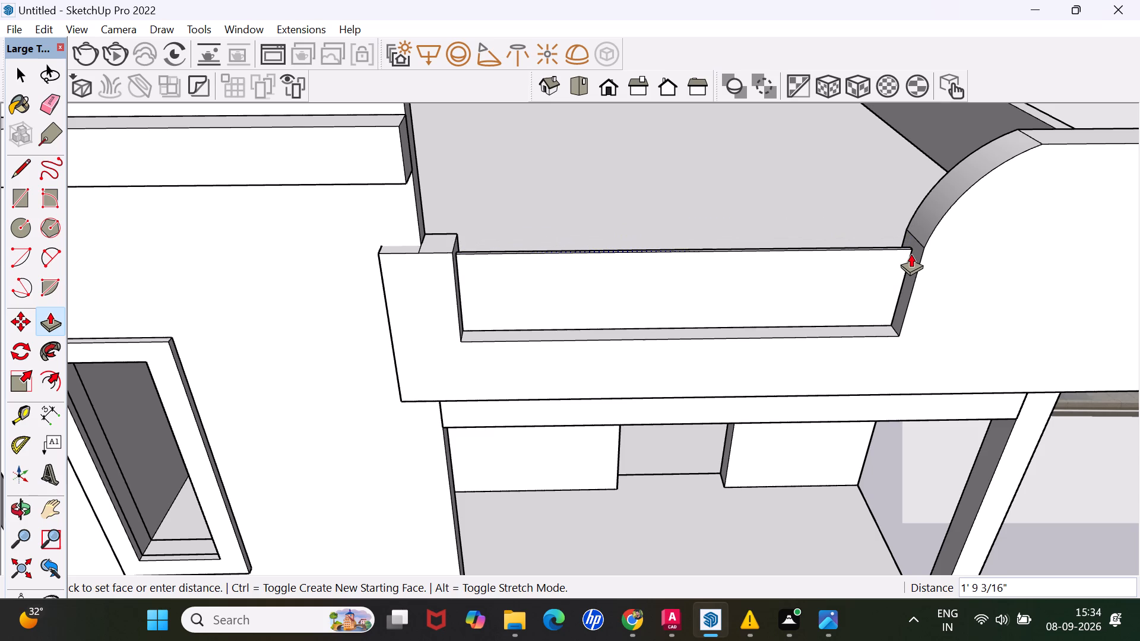
{"action": "left_click", "coordinate": [911, 253]}
{"action": "middle_click_drag", "start_coordinate": [857, 204], "coordinate": [790, 144]}
{"action": "scroll", "coordinate": [791, 124], "scroll_direction": "down", "scroll_amount": 1}
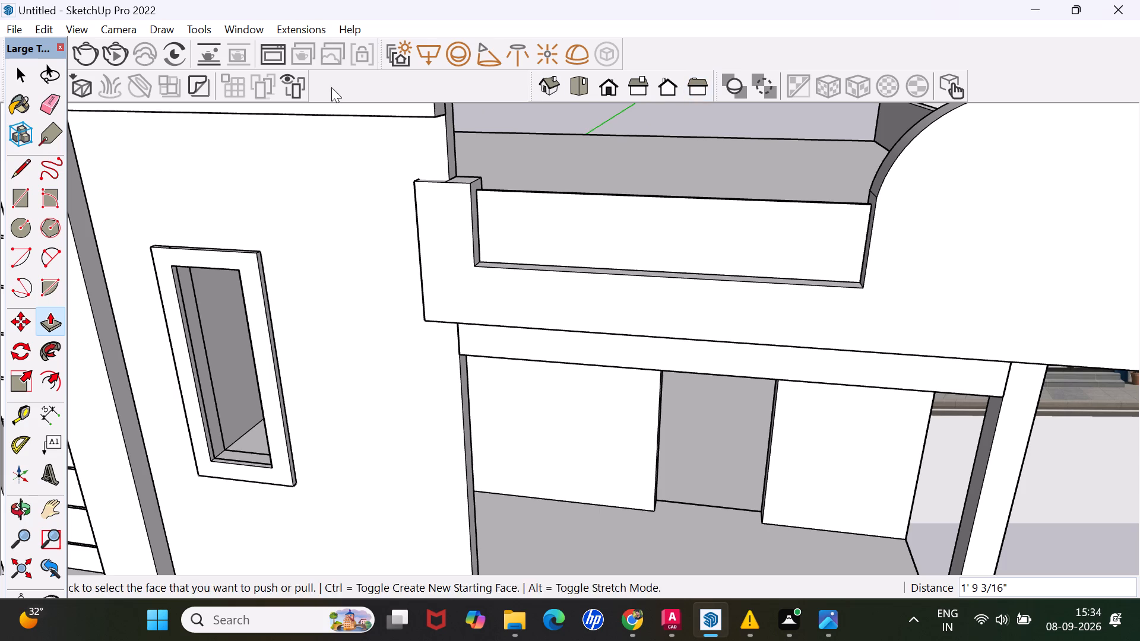
Paint the upright panel's front face with Translucent Glass Gray from the Glass and Mirrors materials.
{"action": "left_click", "coordinate": [255, 24]}
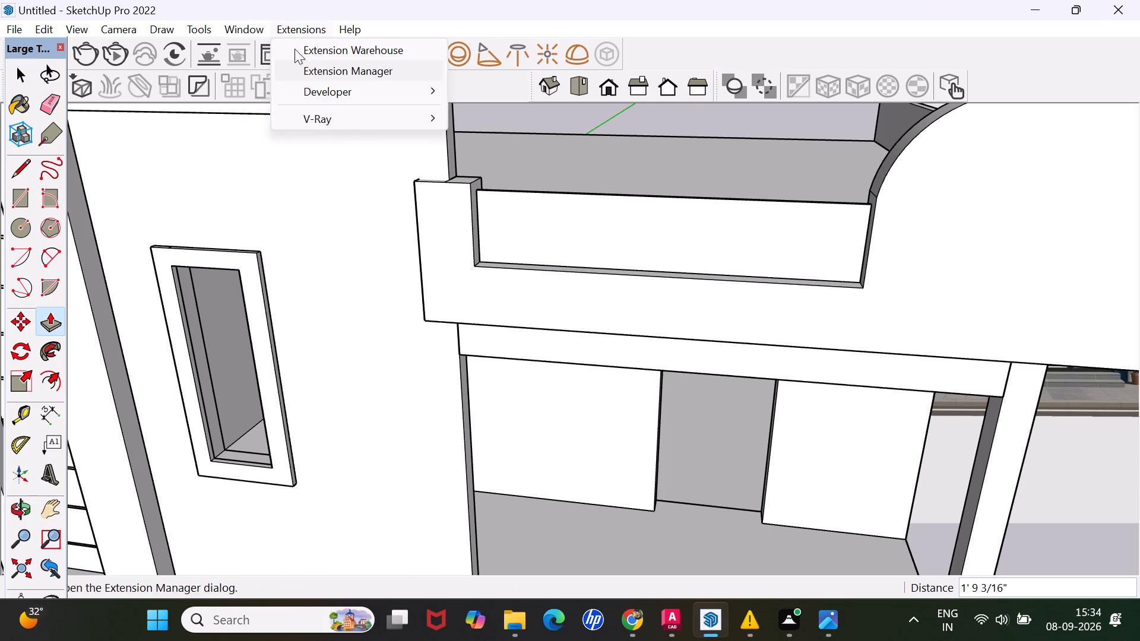
{"action": "left_click", "coordinate": [276, 47]}
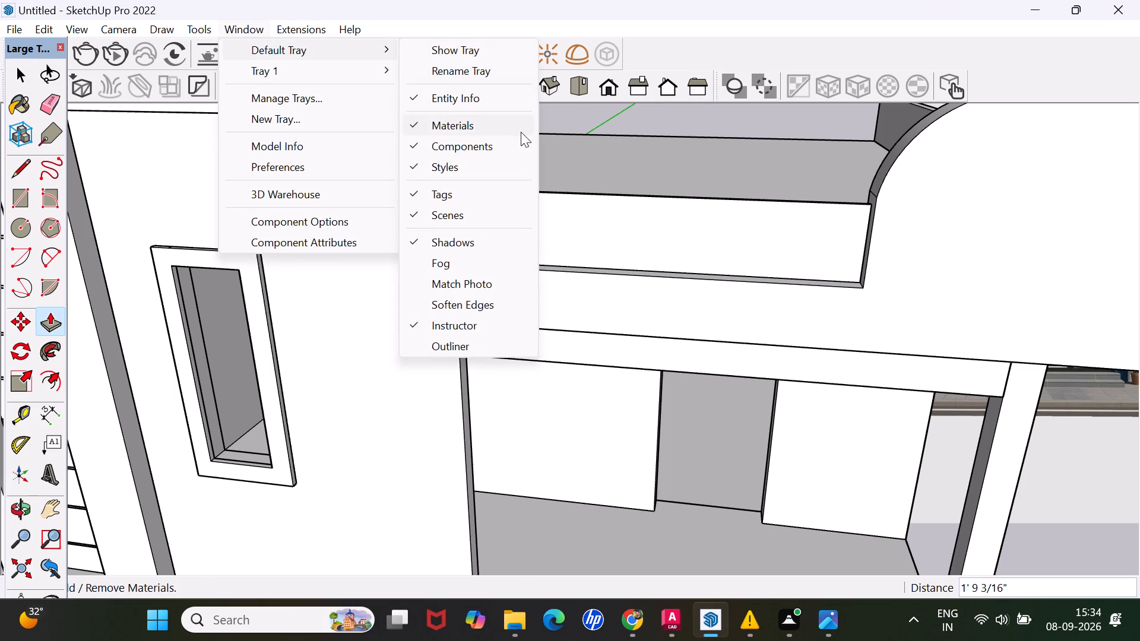
{"action": "left_click", "coordinate": [471, 55]}
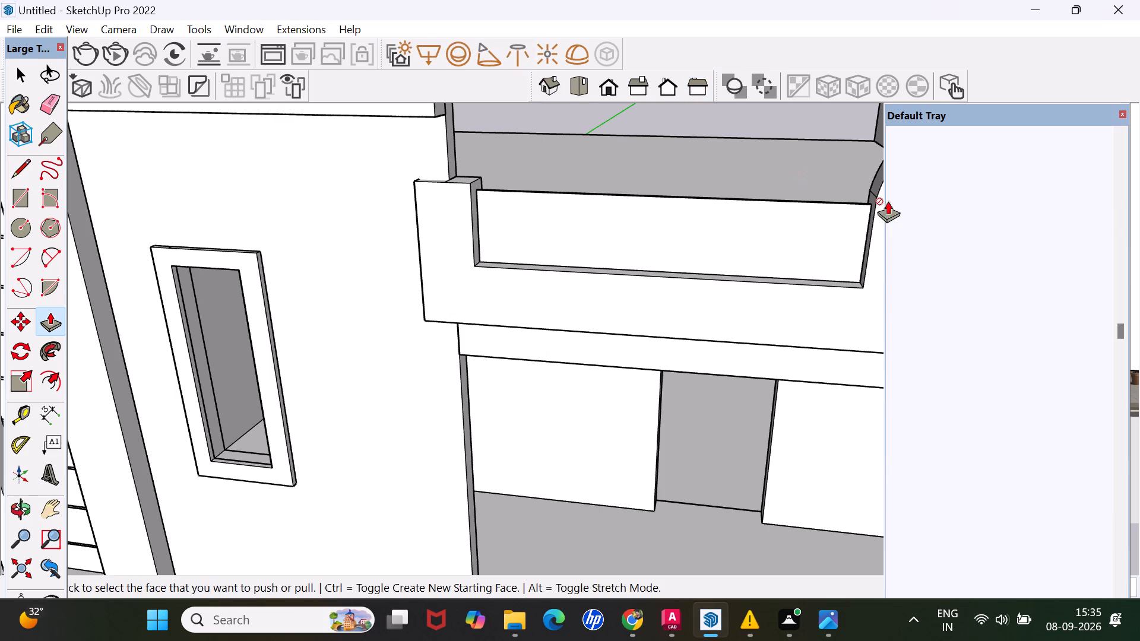
{"action": "scroll", "coordinate": [957, 337], "scroll_direction": "down", "scroll_amount": 2}
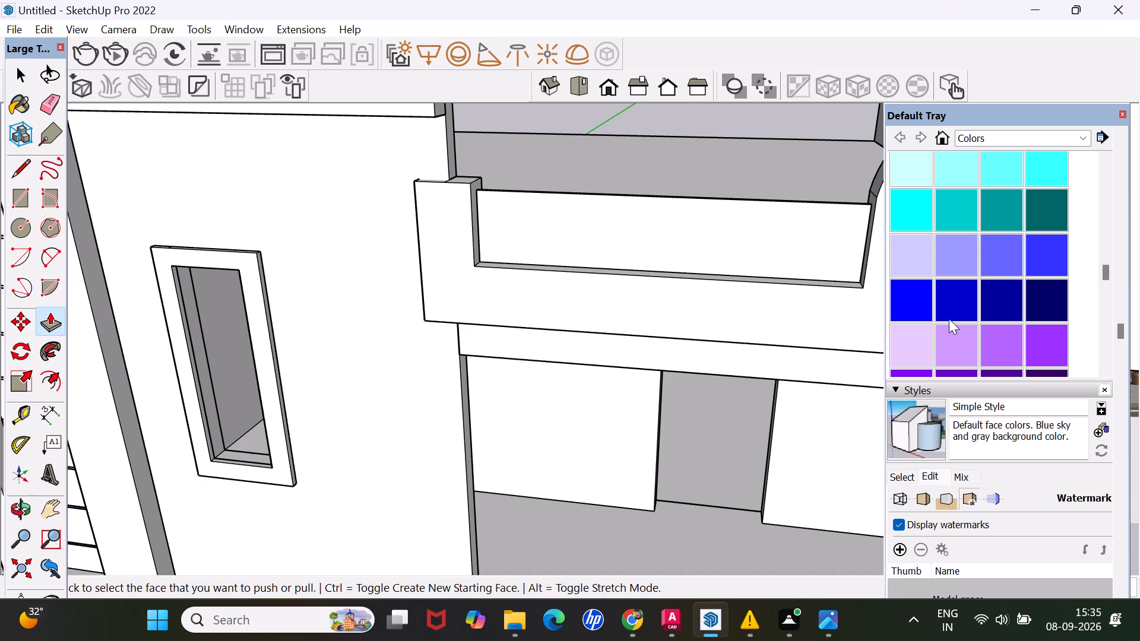
{"action": "scroll", "coordinate": [980, 250], "scroll_direction": "down", "scroll_amount": 7}
{"action": "left_click", "coordinate": [1067, 143]}
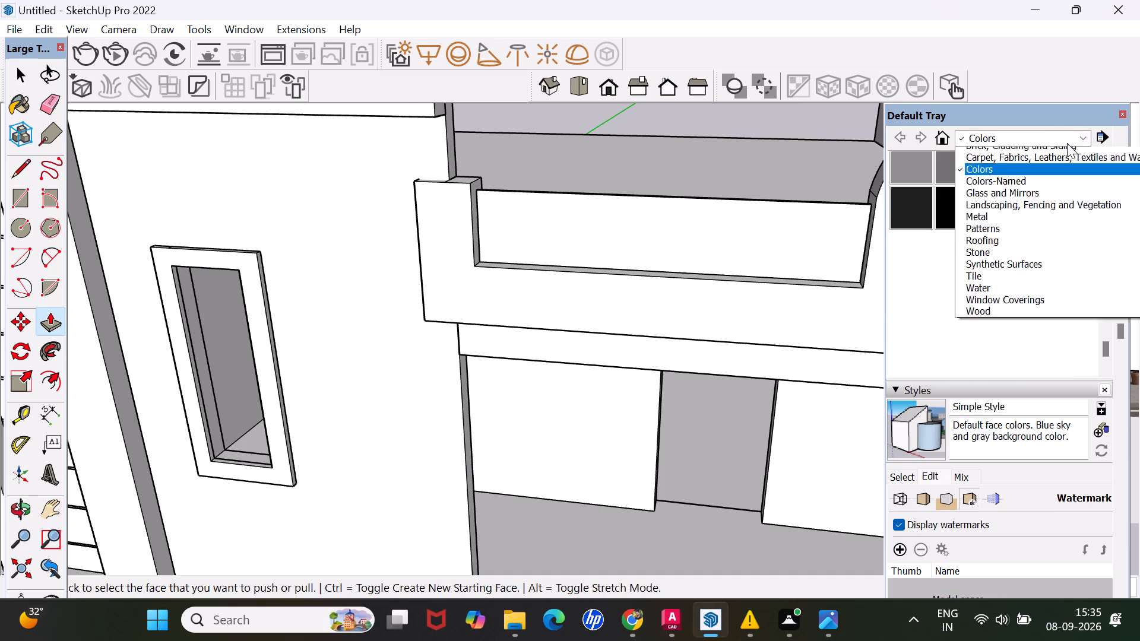
{"action": "left_click", "coordinate": [1009, 247]}
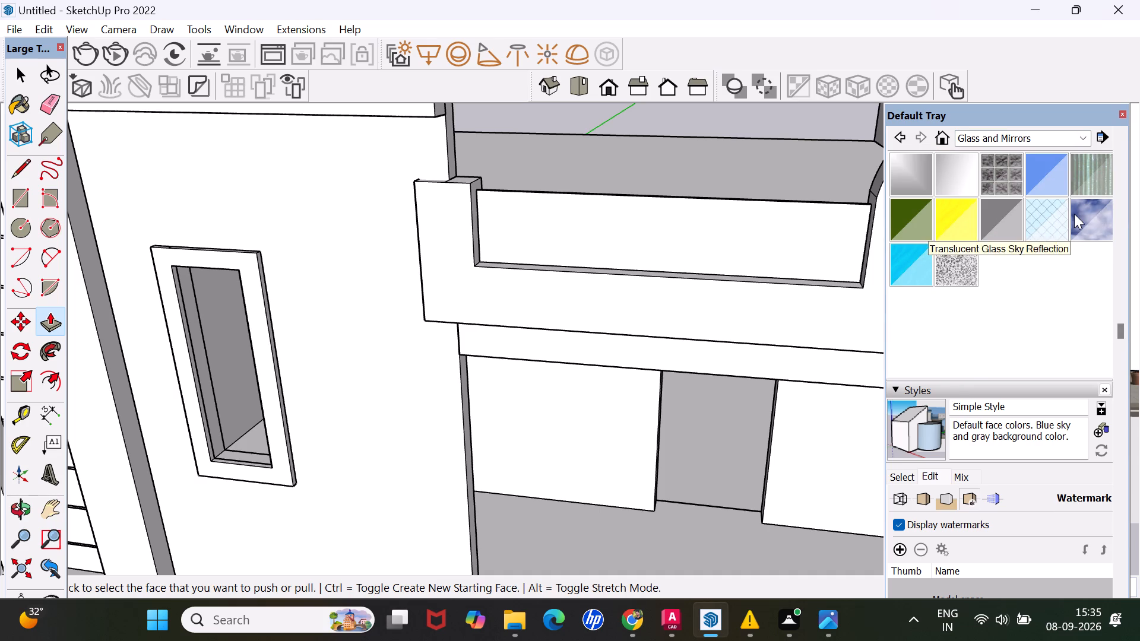
{"action": "left_click", "coordinate": [1003, 217]}
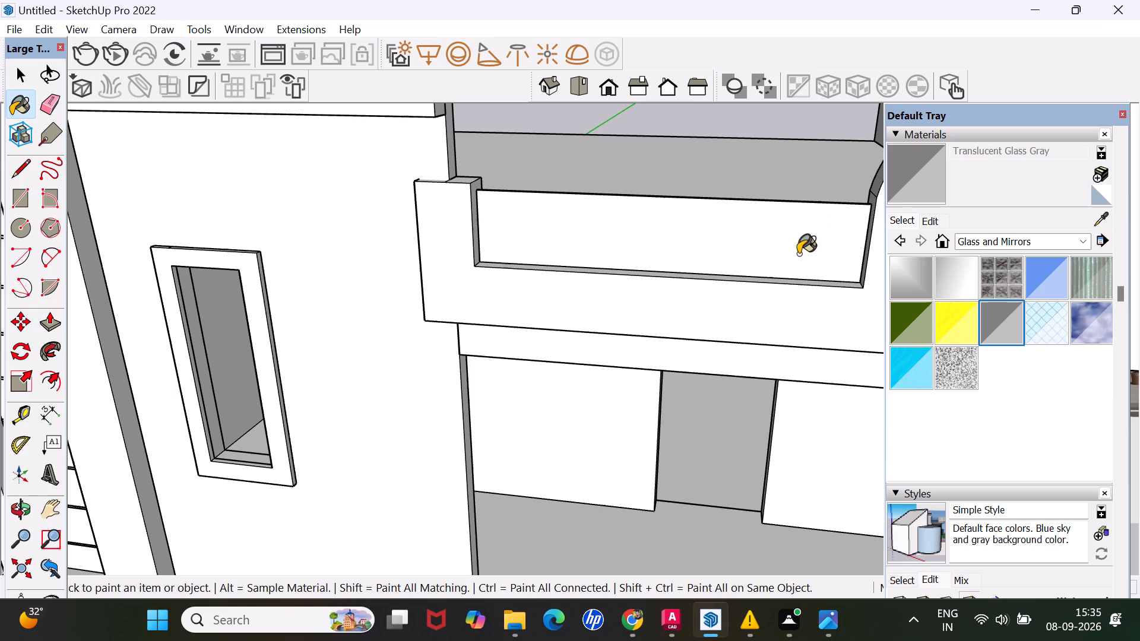
{"action": "left_click", "coordinate": [795, 221]}
Paint the back face of the parapet panel with Translucent Glass Gray.
{"action": "middle_click_drag", "start_coordinate": [838, 196], "coordinate": [850, 178]}
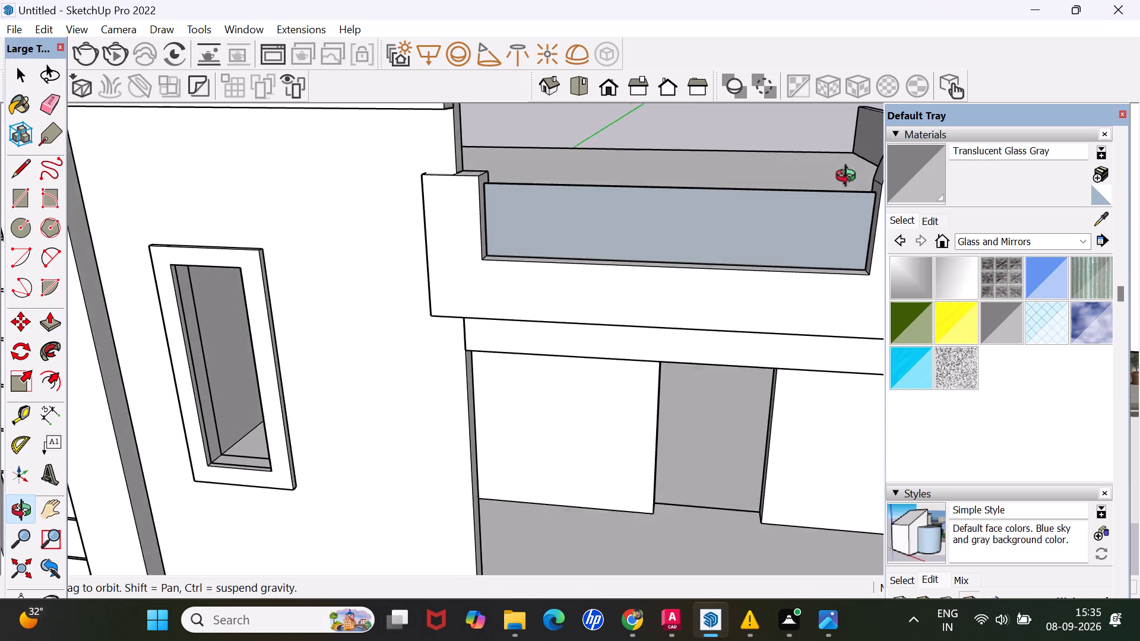
{"action": "middle_click_drag", "start_coordinate": [850, 178], "coordinate": [484, 376]}
{"action": "scroll", "coordinate": [837, 189], "scroll_direction": "down", "scroll_amount": 1}
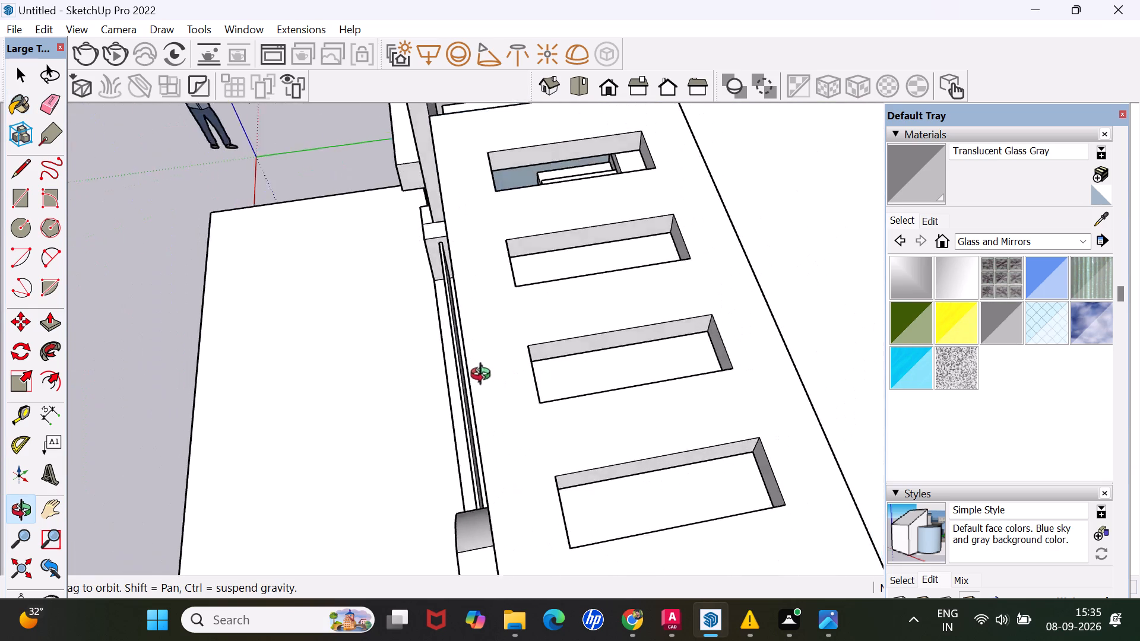
{"action": "middle_click_drag", "start_coordinate": [484, 376], "coordinate": [417, 367]}
{"action": "middle_click_drag", "start_coordinate": [718, 326], "coordinate": [397, 229]}
{"action": "scroll", "coordinate": [408, 169], "scroll_direction": "up", "scroll_amount": 3}
{"action": "left_click", "coordinate": [415, 153]}
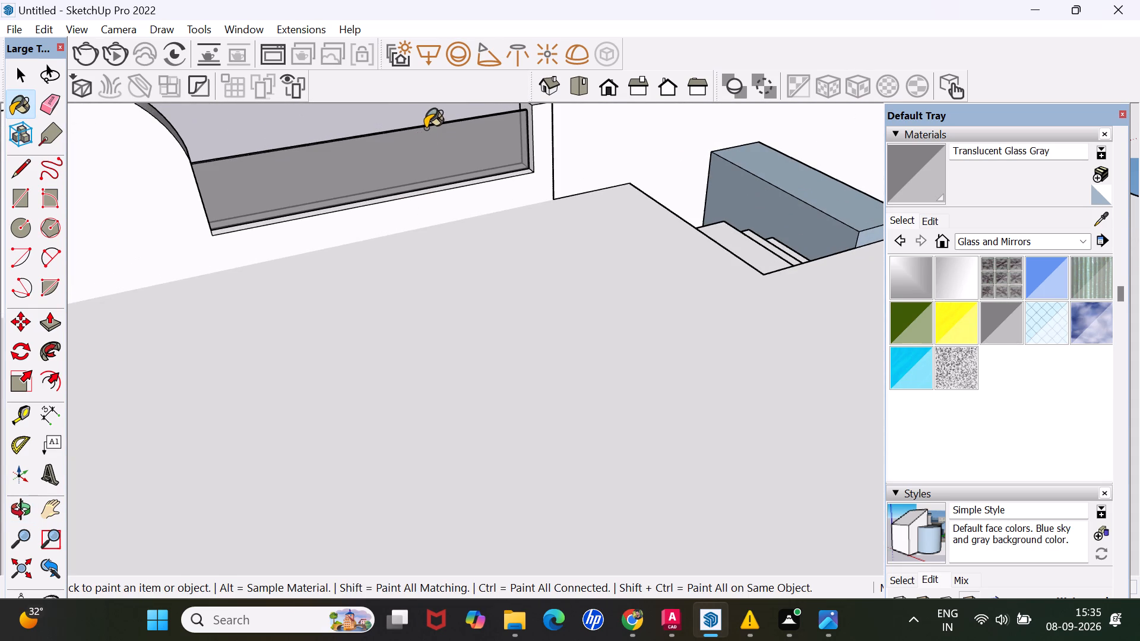
Paint the narrow top face of the parapet panel with Translucent Glass Gray.
{"action": "middle_click_drag", "start_coordinate": [425, 128], "coordinate": [458, 198]}
{"action": "middle_click_drag", "start_coordinate": [488, 278], "coordinate": [493, 246]}
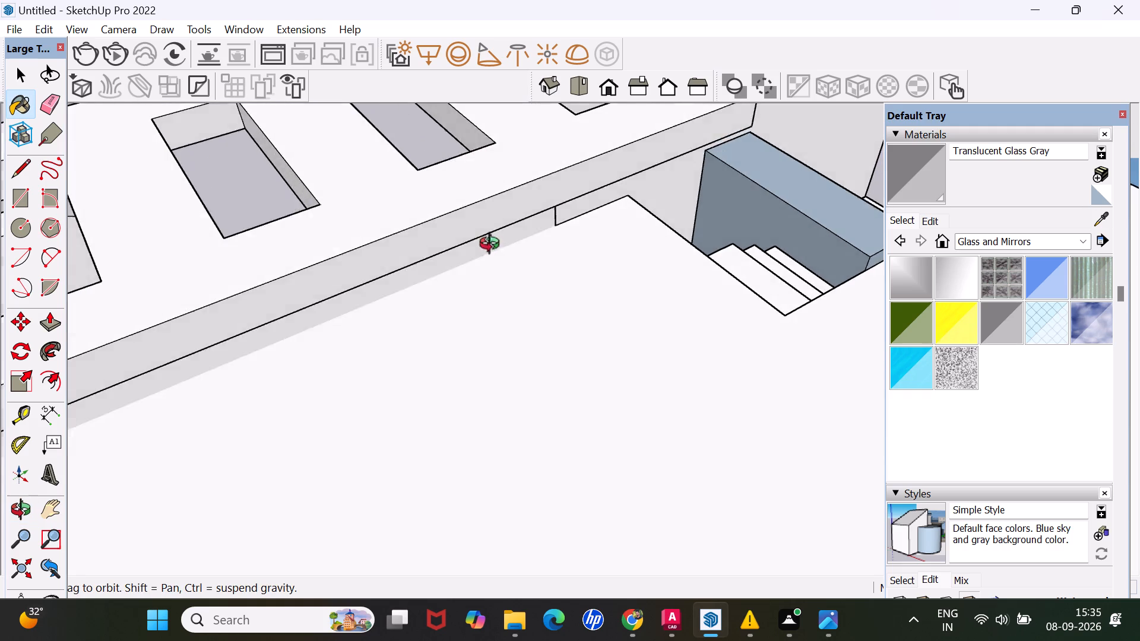
{"action": "middle_click_drag", "start_coordinate": [493, 246], "coordinate": [470, 186]}
{"action": "scroll", "coordinate": [454, 117], "scroll_direction": "up", "scroll_amount": 2}
{"action": "middle_click_drag", "start_coordinate": [420, 137], "coordinate": [428, 172]}
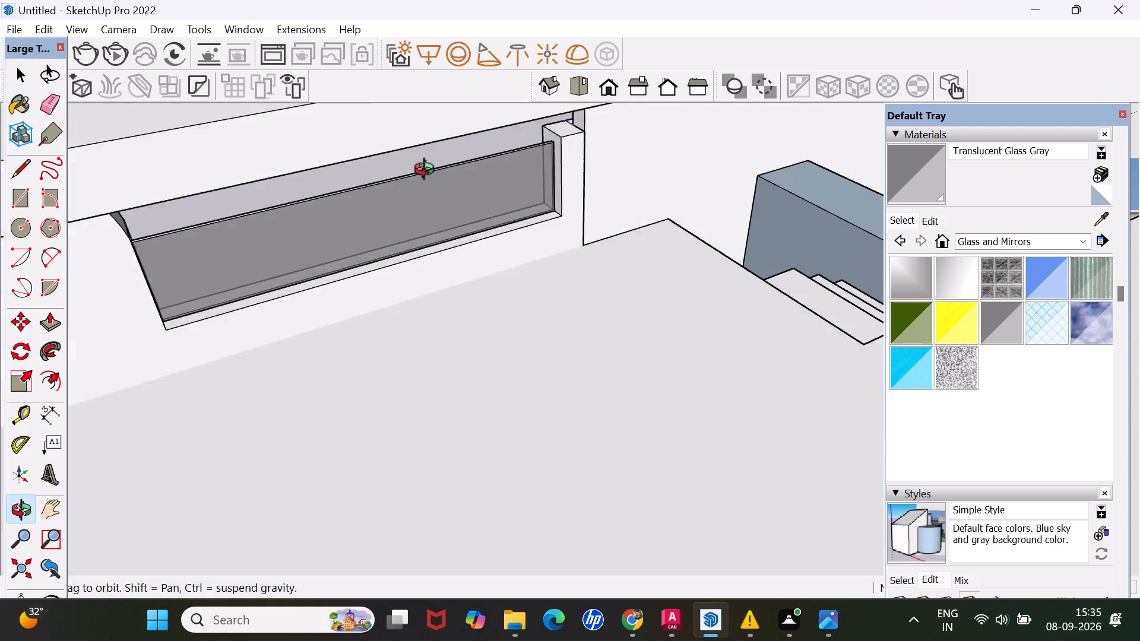
{"action": "middle_click_drag", "start_coordinate": [428, 172], "coordinate": [431, 186]}
{"action": "middle_click_drag", "start_coordinate": [457, 223], "coordinate": [454, 173]}
{"action": "scroll", "coordinate": [436, 143], "scroll_direction": "up", "scroll_amount": 4}
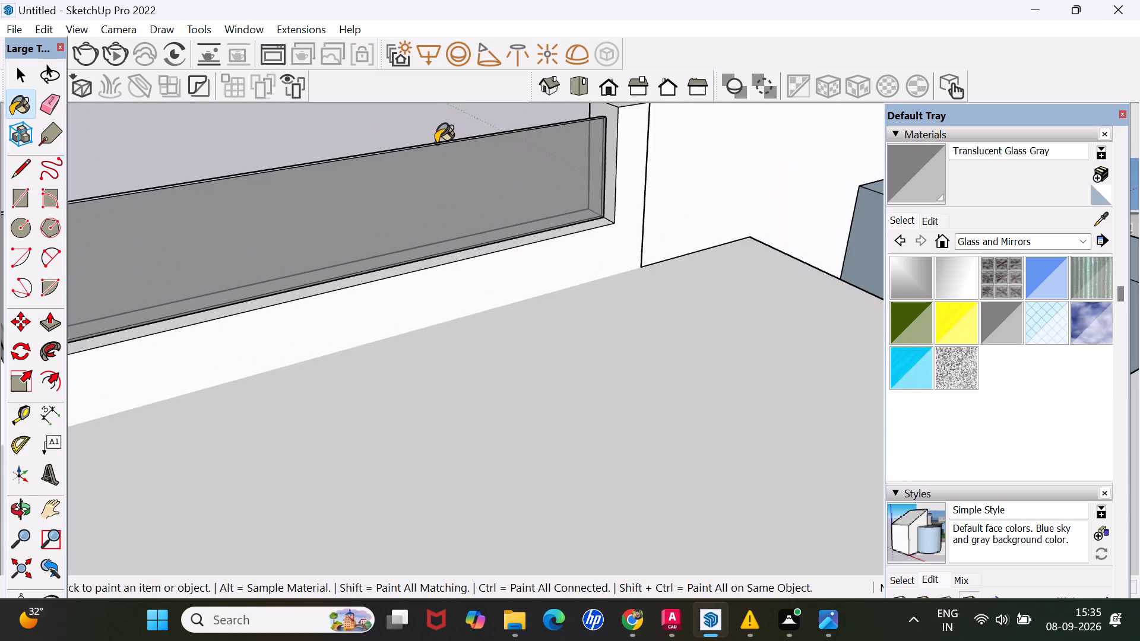
{"action": "scroll", "coordinate": [436, 143], "scroll_direction": "up", "scroll_amount": 4}
{"action": "scroll", "coordinate": [363, 158], "scroll_direction": "up", "scroll_amount": 6}
{"action": "left_click", "coordinate": [363, 149]}
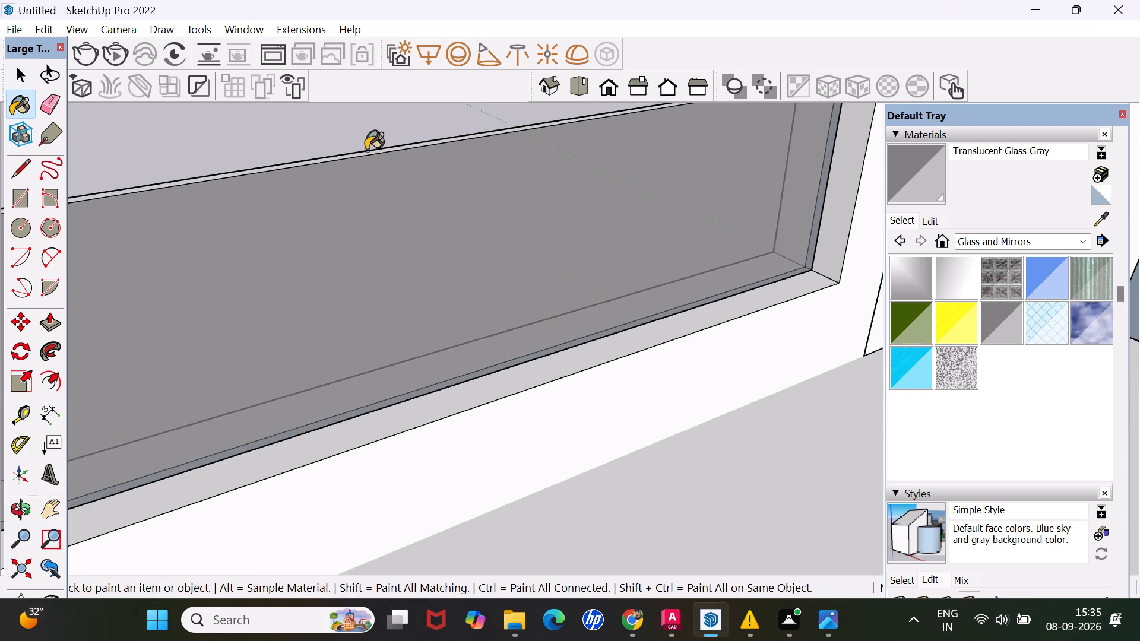
{"action": "left_click", "coordinate": [366, 153]}
{"action": "scroll", "coordinate": [390, 155], "scroll_direction": "down", "scroll_amount": 18}
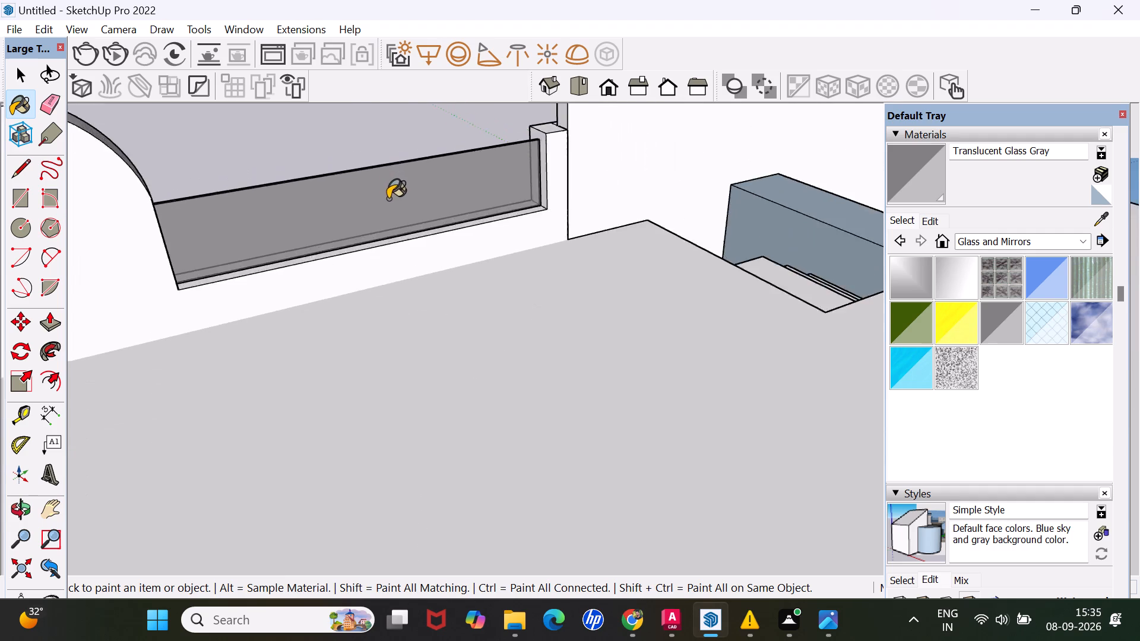
{"action": "scroll", "coordinate": [388, 199], "scroll_direction": "down", "scroll_amount": 1}
Examine the glass panel and the overall front elevation of the house from several angles.
{"action": "middle_click_drag", "start_coordinate": [382, 242], "coordinate": [665, 251]}
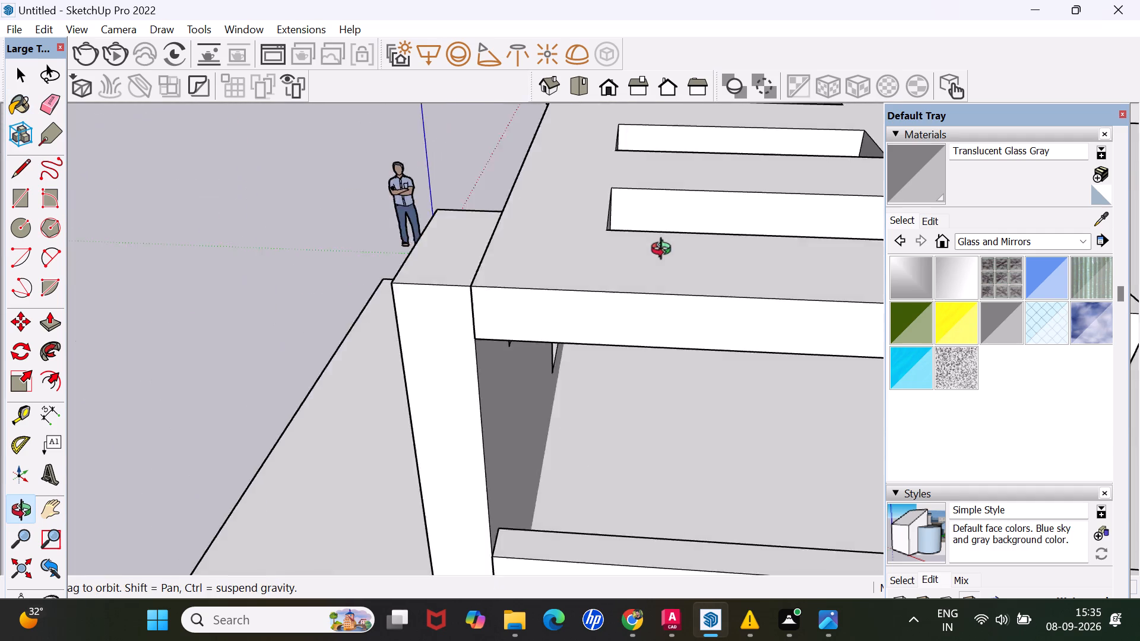
{"action": "middle_click_drag", "start_coordinate": [665, 251], "coordinate": [874, 243]}
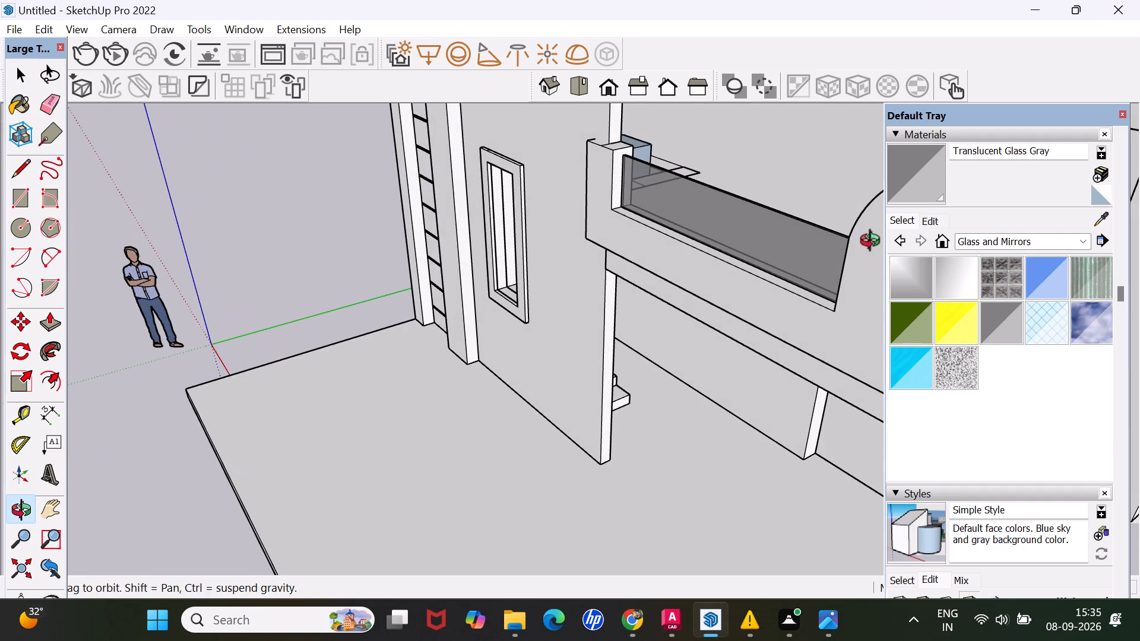
{"action": "middle_click_drag", "start_coordinate": [874, 243], "coordinate": [878, 243]}
{"action": "scroll", "coordinate": [886, 260], "scroll_direction": "down", "scroll_amount": 3}
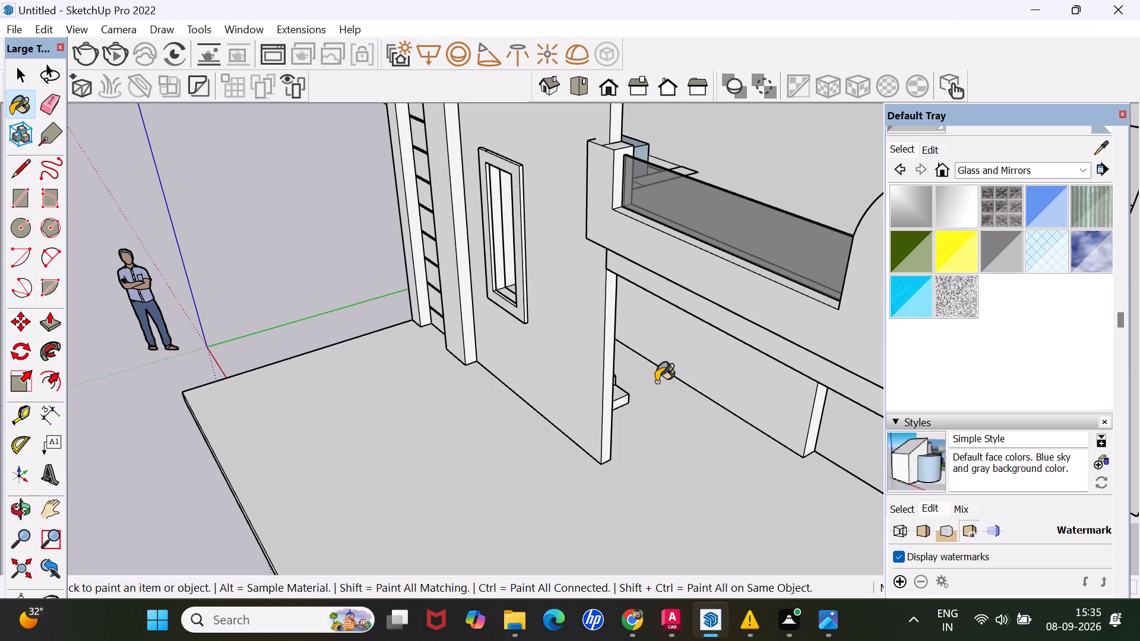
{"action": "scroll", "coordinate": [702, 354], "scroll_direction": "down", "scroll_amount": 14}
{"action": "middle_click_drag", "start_coordinate": [681, 373], "coordinate": [746, 320]}
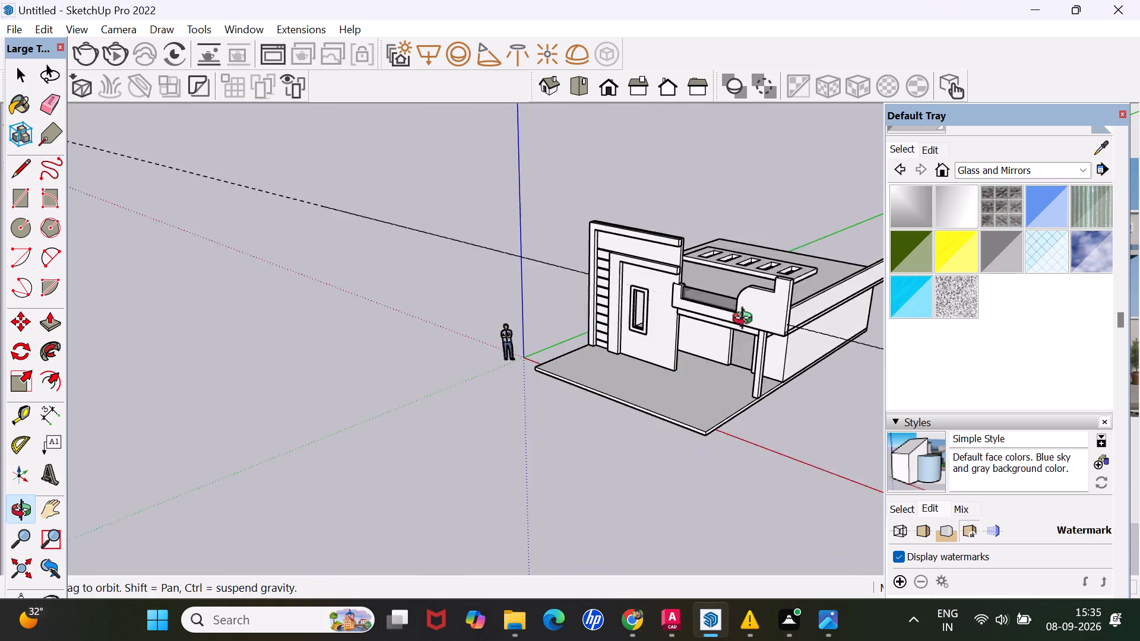
{"action": "middle_click_drag", "start_coordinate": [746, 320], "coordinate": [781, 270]}
{"action": "scroll", "coordinate": [780, 244], "scroll_direction": "up", "scroll_amount": 4}
{"action": "scroll", "coordinate": [697, 256], "scroll_direction": "up", "scroll_amount": 4}
{"action": "middle_click_drag", "start_coordinate": [648, 323], "coordinate": [679, 294]}
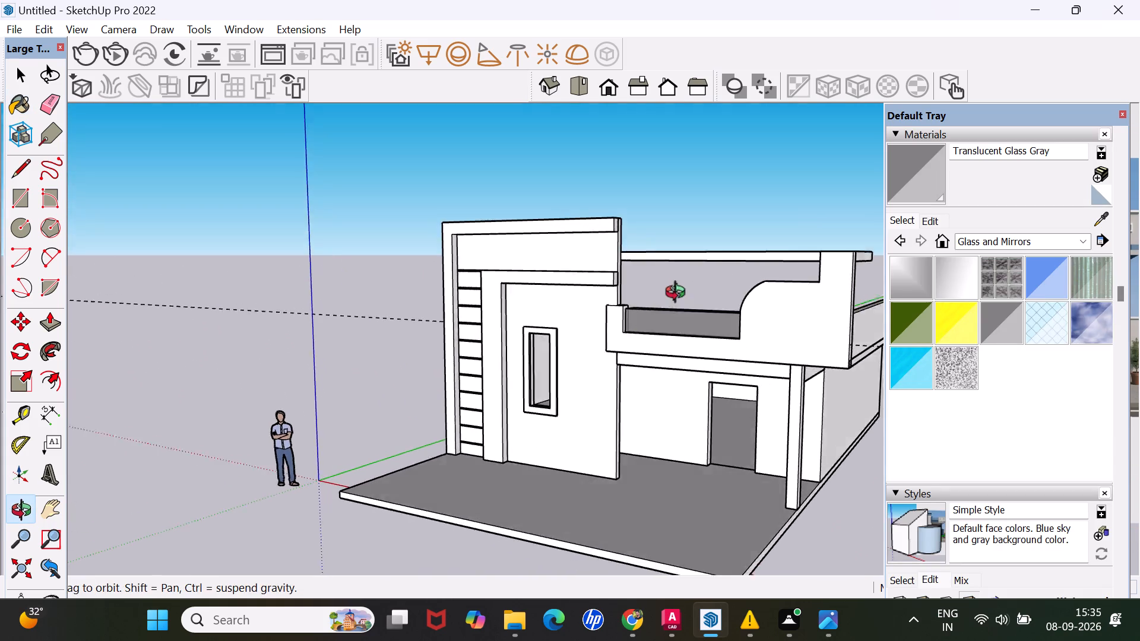
{"action": "middle_click_drag", "start_coordinate": [679, 294], "coordinate": [721, 265]}
{"action": "middle_click_drag", "start_coordinate": [775, 270], "coordinate": [849, 239]}
{"action": "scroll", "coordinate": [783, 243], "scroll_direction": "down", "scroll_amount": 5}
{"action": "middle_click_drag", "start_coordinate": [660, 293], "coordinate": [641, 388]}
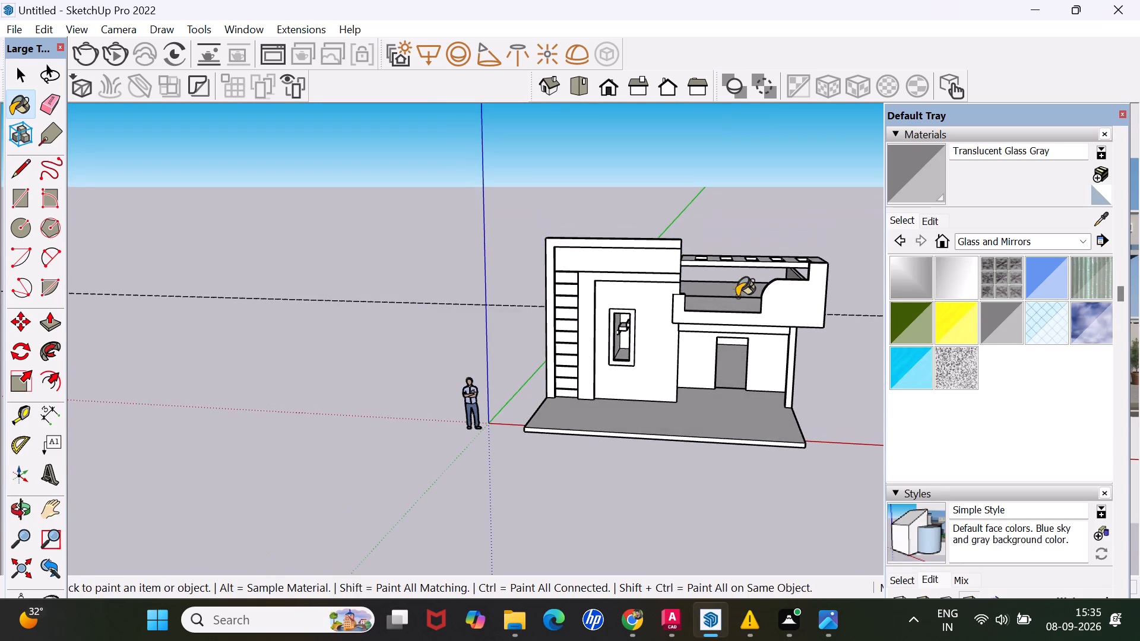
{"action": "scroll", "coordinate": [736, 281], "scroll_direction": "up", "scroll_amount": 3}
{"action": "scroll", "coordinate": [696, 307], "scroll_direction": "up", "scroll_amount": 3}
{"action": "scroll", "coordinate": [694, 305], "scroll_direction": "down", "scroll_amount": 9}
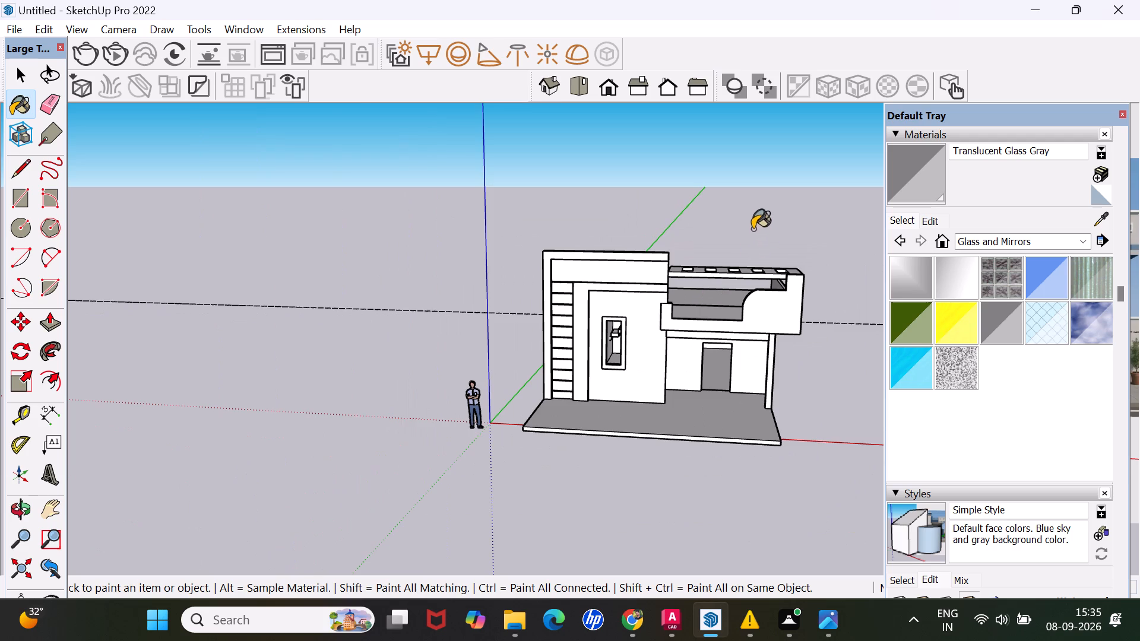
{"action": "scroll", "coordinate": [751, 229], "scroll_direction": "up", "scroll_amount": 4}
Leave the Paint Bucket for selection mode and hide the materials tray to uncover the reference image.
{"action": "key", "text": "space"}
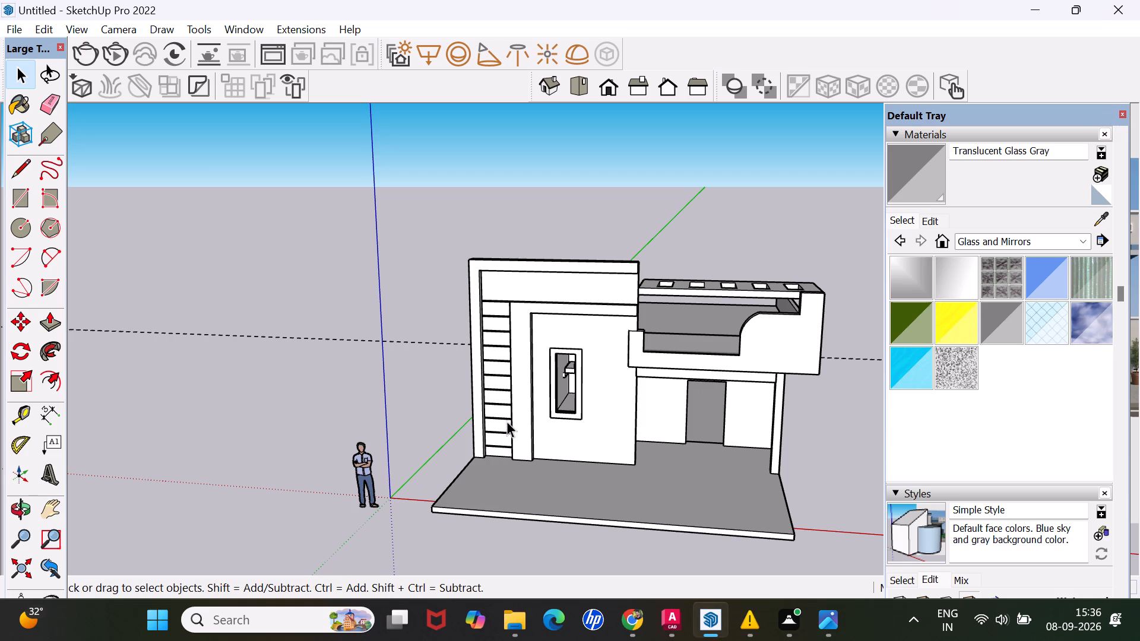
{"action": "scroll", "coordinate": [511, 406], "scroll_direction": "up", "scroll_amount": 5}
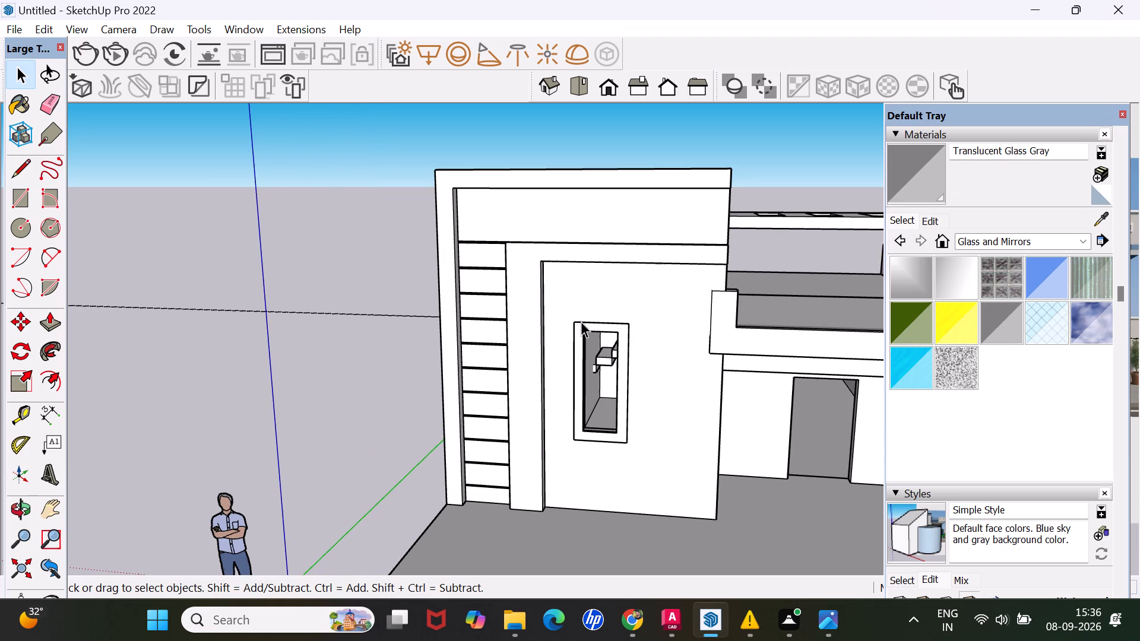
{"action": "scroll", "coordinate": [581, 321], "scroll_direction": "down", "scroll_amount": 9}
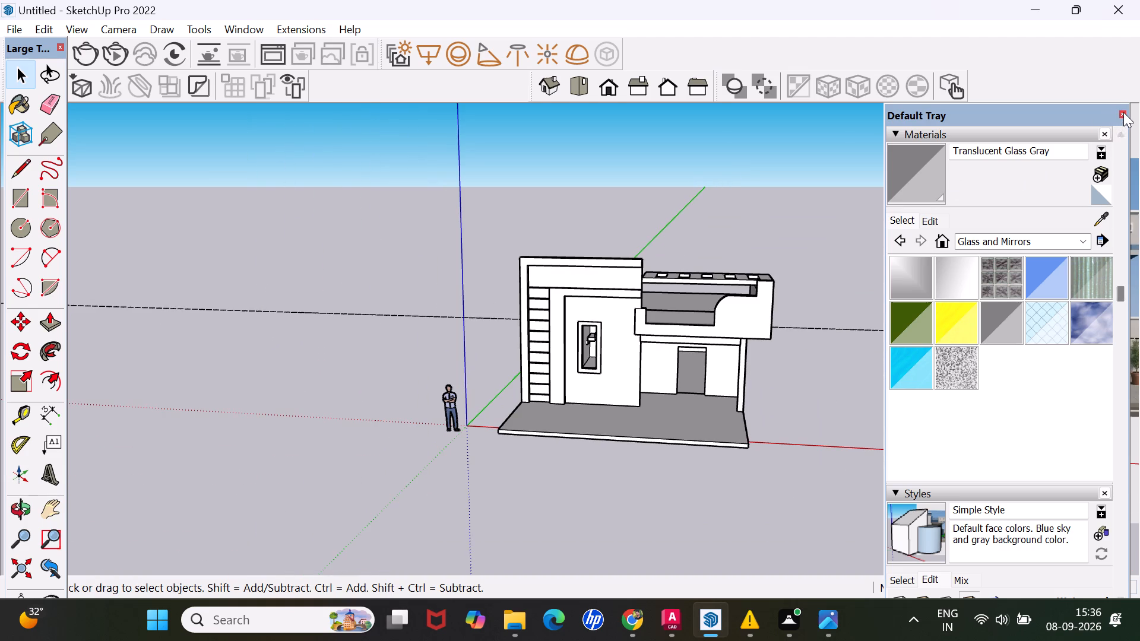
{"action": "left_click", "coordinate": [1123, 112]}
Compare the front elevation of the model, including the tall wall and its window, with the reference image.
{"action": "scroll", "coordinate": [651, 291], "scroll_direction": "up", "scroll_amount": 1}
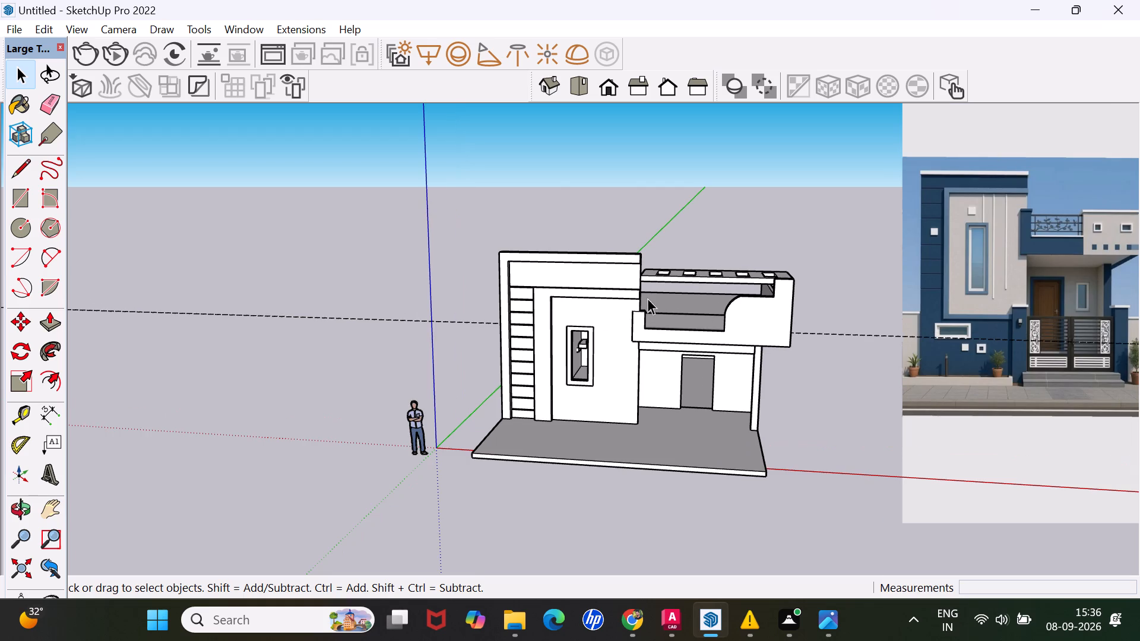
{"action": "middle_click_drag", "start_coordinate": [543, 362], "coordinate": [579, 328]}
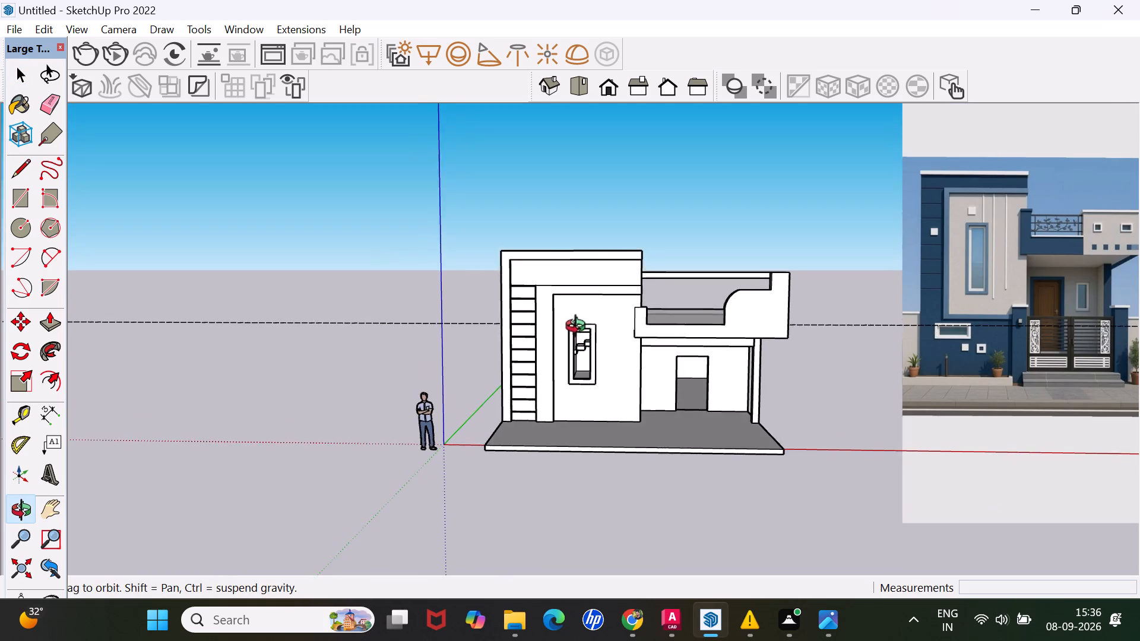
{"action": "middle_click_drag", "start_coordinate": [579, 328], "coordinate": [679, 279]}
{"action": "scroll", "coordinate": [605, 335], "scroll_direction": "up", "scroll_amount": 2}
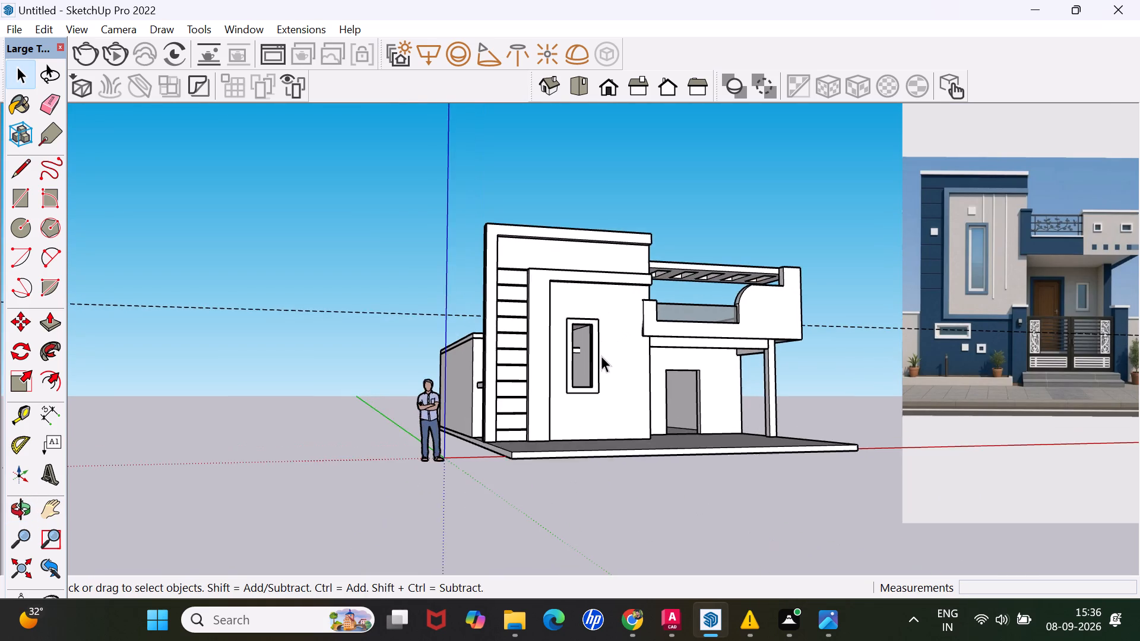
{"action": "scroll", "coordinate": [598, 365], "scroll_direction": "up", "scroll_amount": 1}
{"action": "middle_click_drag", "start_coordinate": [609, 353], "coordinate": [610, 342]}
{"action": "scroll", "coordinate": [625, 348], "scroll_direction": "up", "scroll_amount": 3}
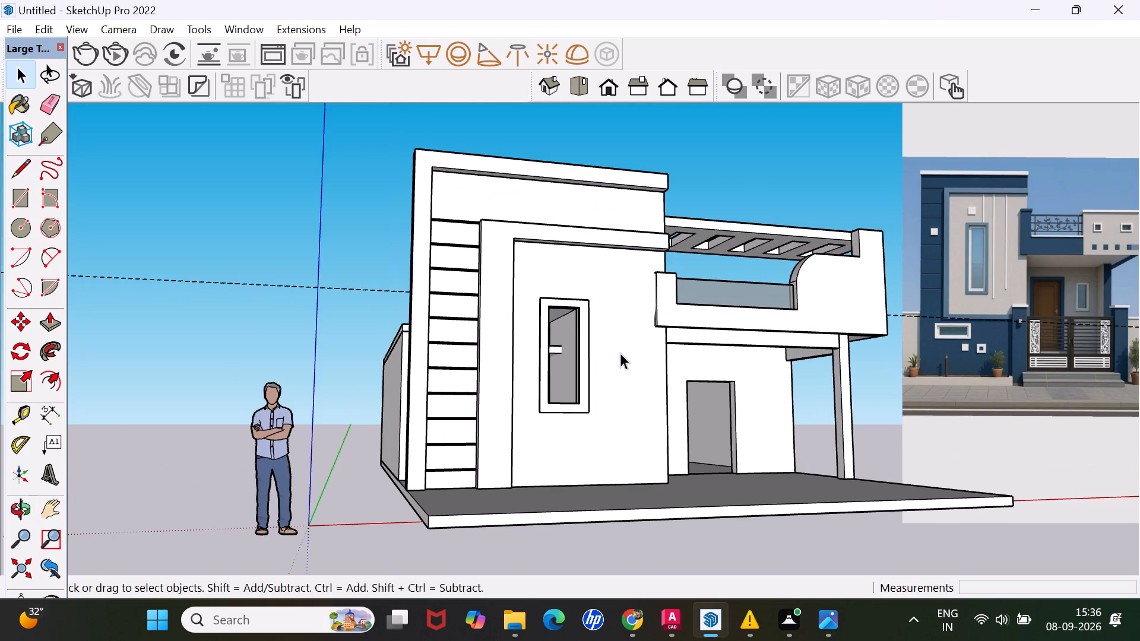
{"action": "middle_click_drag", "start_coordinate": [617, 358], "coordinate": [517, 376]}
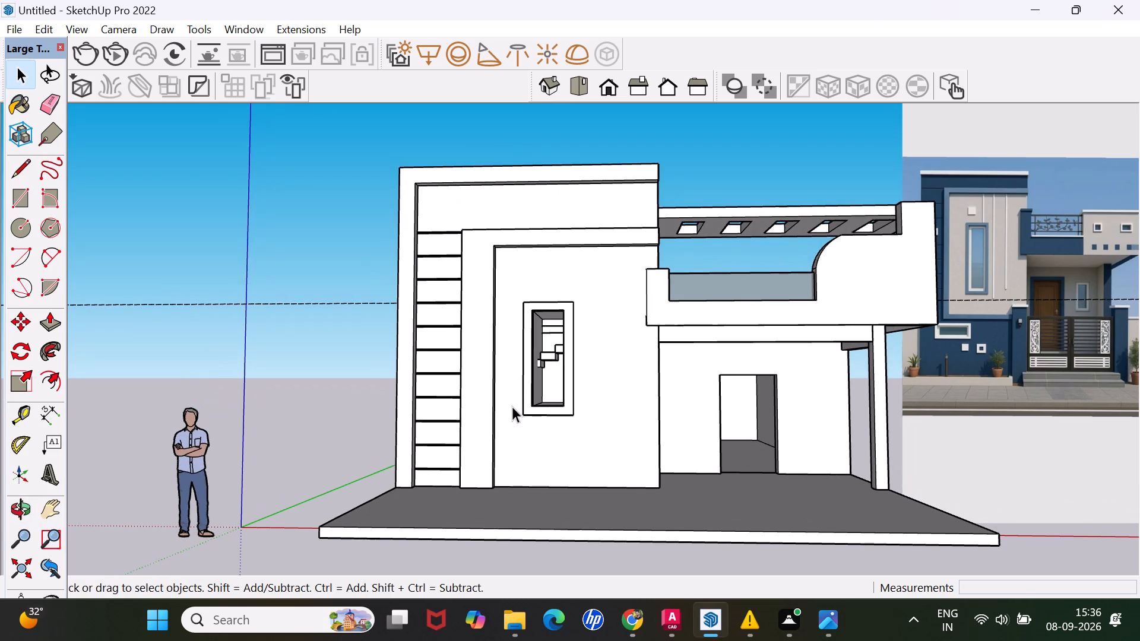
{"action": "scroll", "coordinate": [511, 411], "scroll_direction": "up", "scroll_amount": 2}
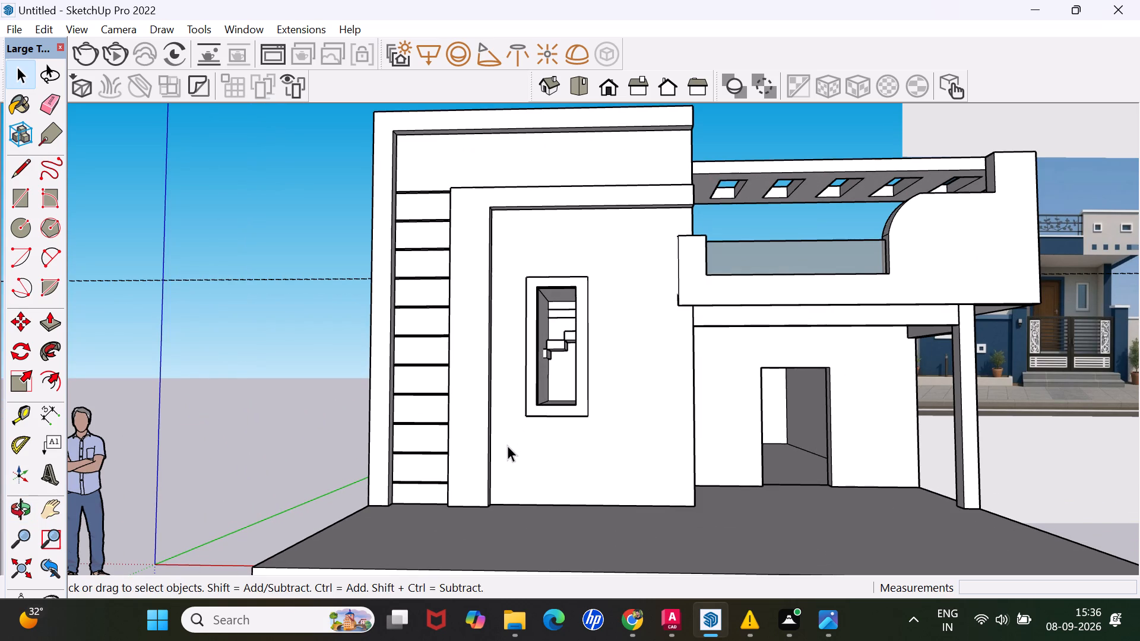
{"action": "scroll", "coordinate": [511, 427], "scroll_direction": "down", "scroll_amount": 3}
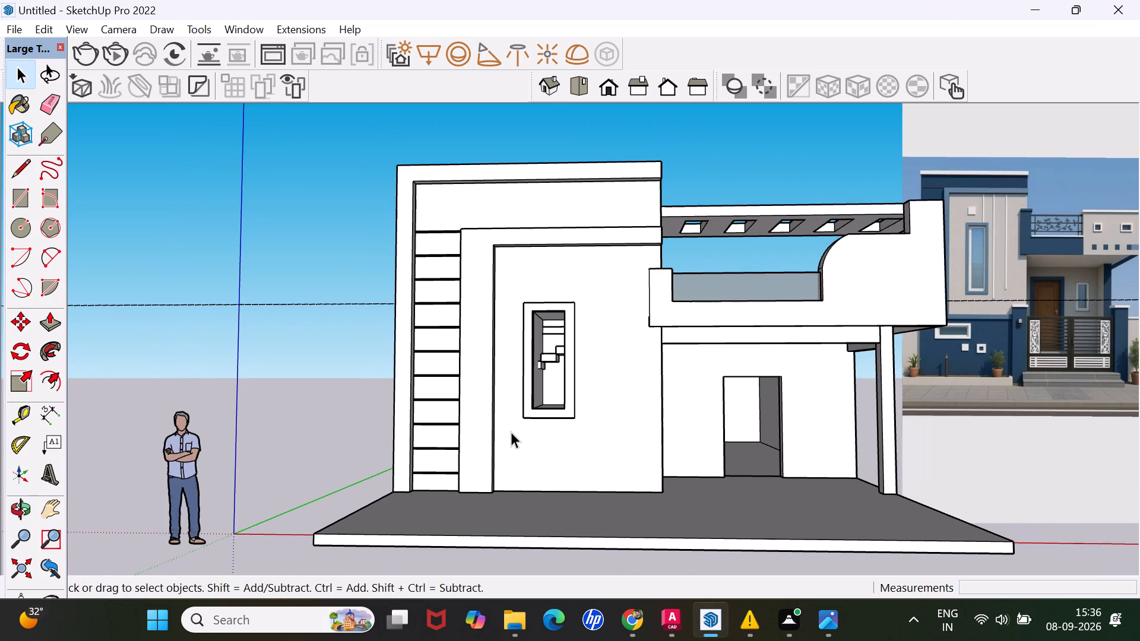
{"action": "scroll", "coordinate": [510, 432], "scroll_direction": "up", "scroll_amount": 1}
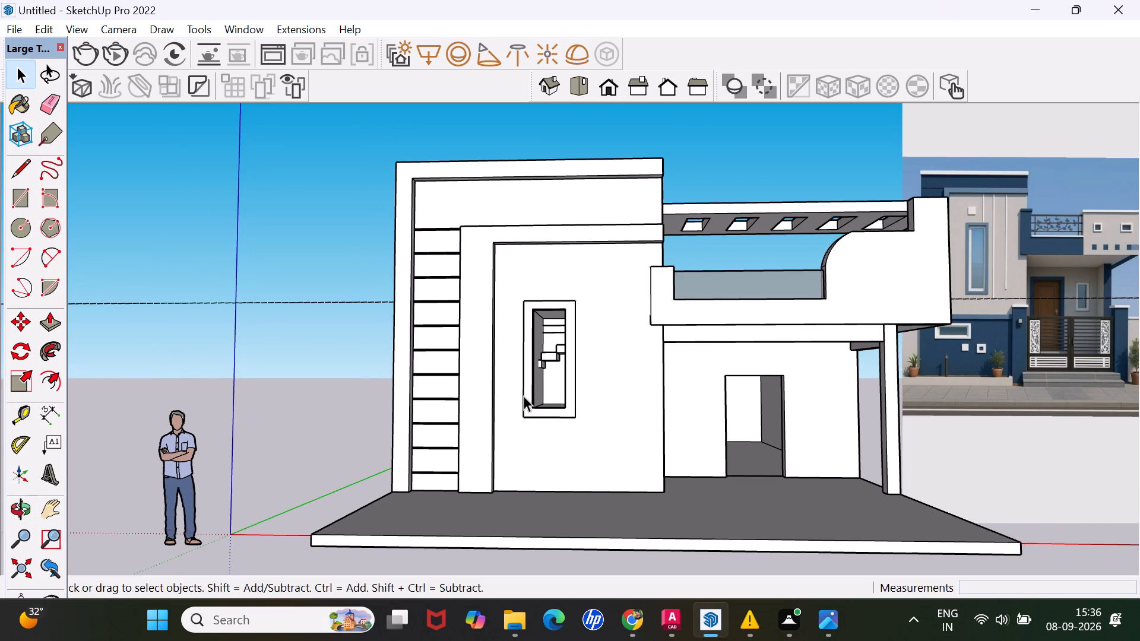
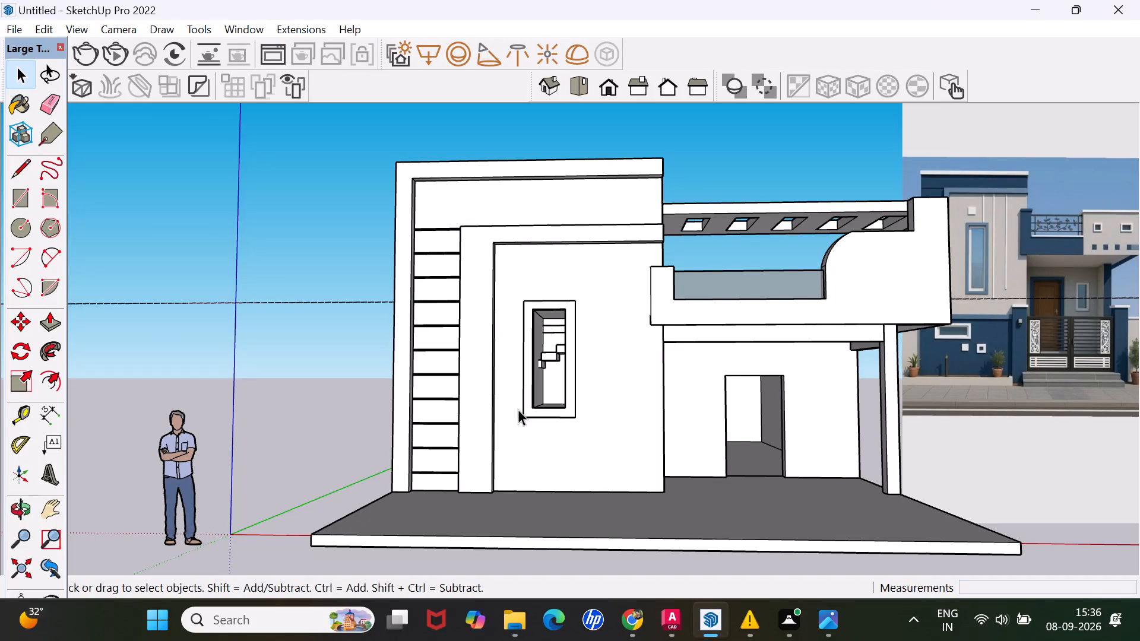
Draw a rectangle about 6 3/8" wide and 7' 4 11/16" high along the left side of the door opening.
{"action": "middle_click", "coordinate": [518, 409]}
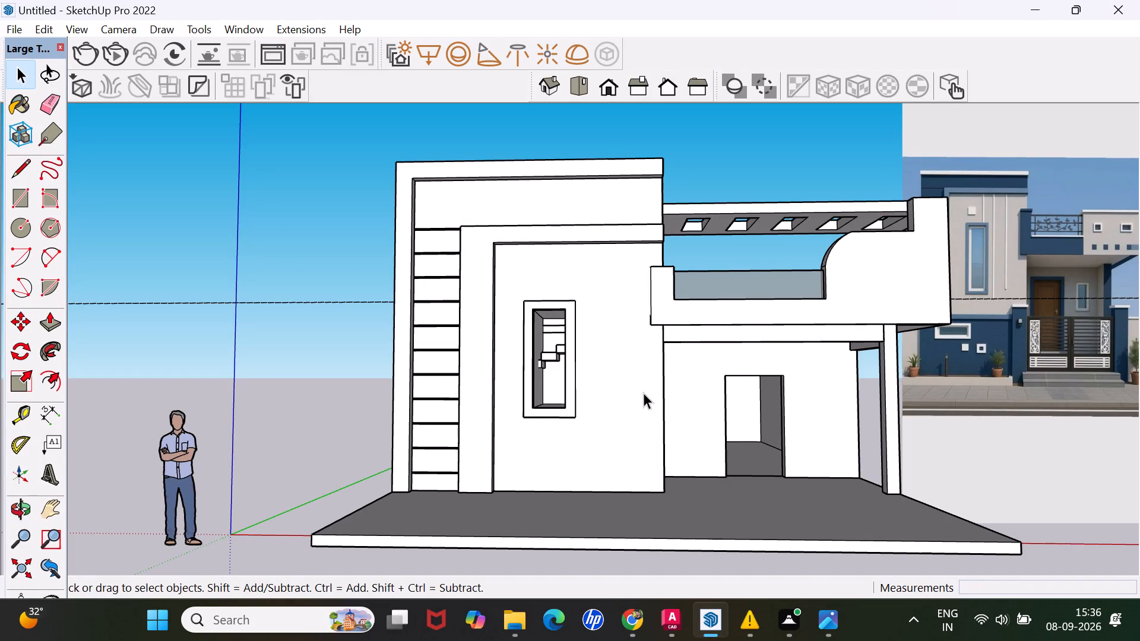
{"action": "scroll", "coordinate": [736, 388], "scroll_direction": "up", "scroll_amount": 1}
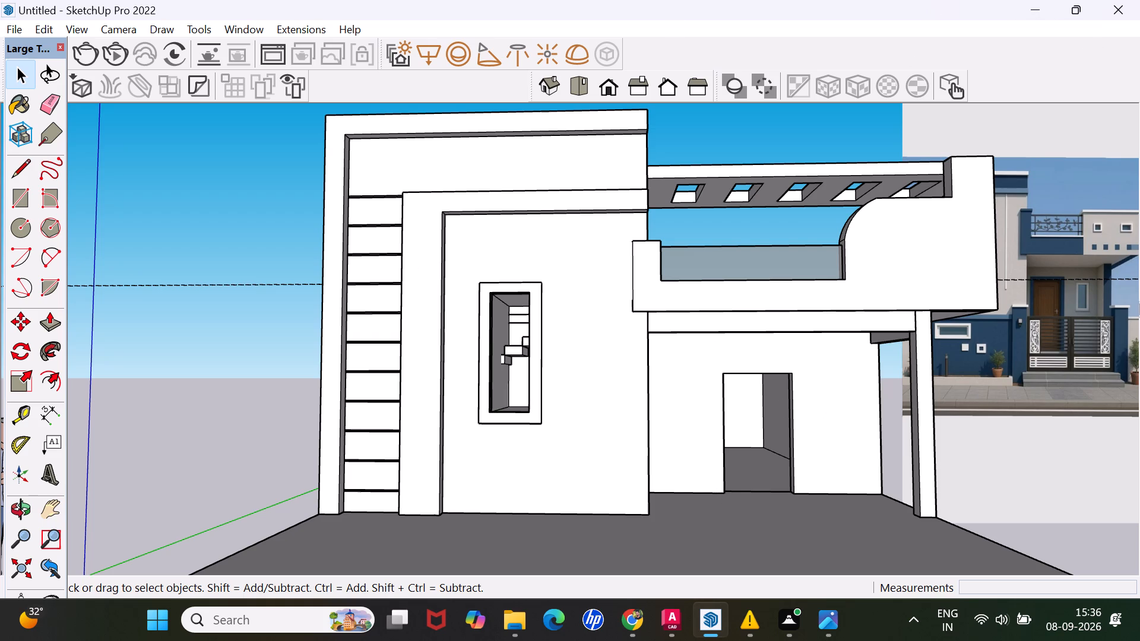
{"action": "left_click", "coordinate": [25, 199]}
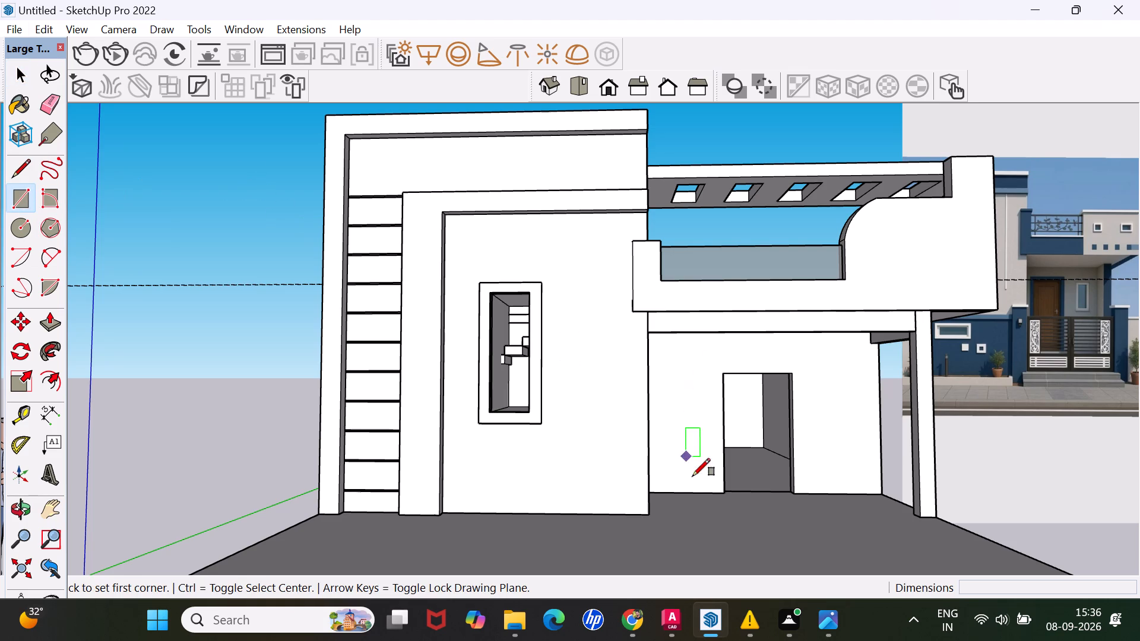
{"action": "scroll", "coordinate": [731, 486], "scroll_direction": "up", "scroll_amount": 2}
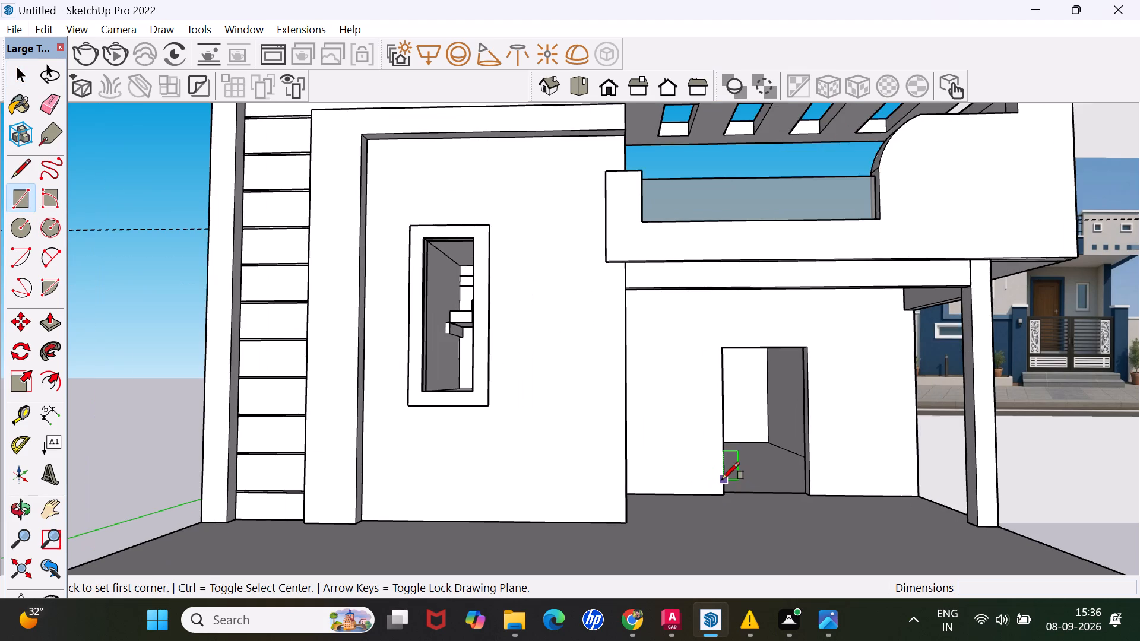
{"action": "scroll", "coordinate": [721, 480], "scroll_direction": "up", "scroll_amount": 2}
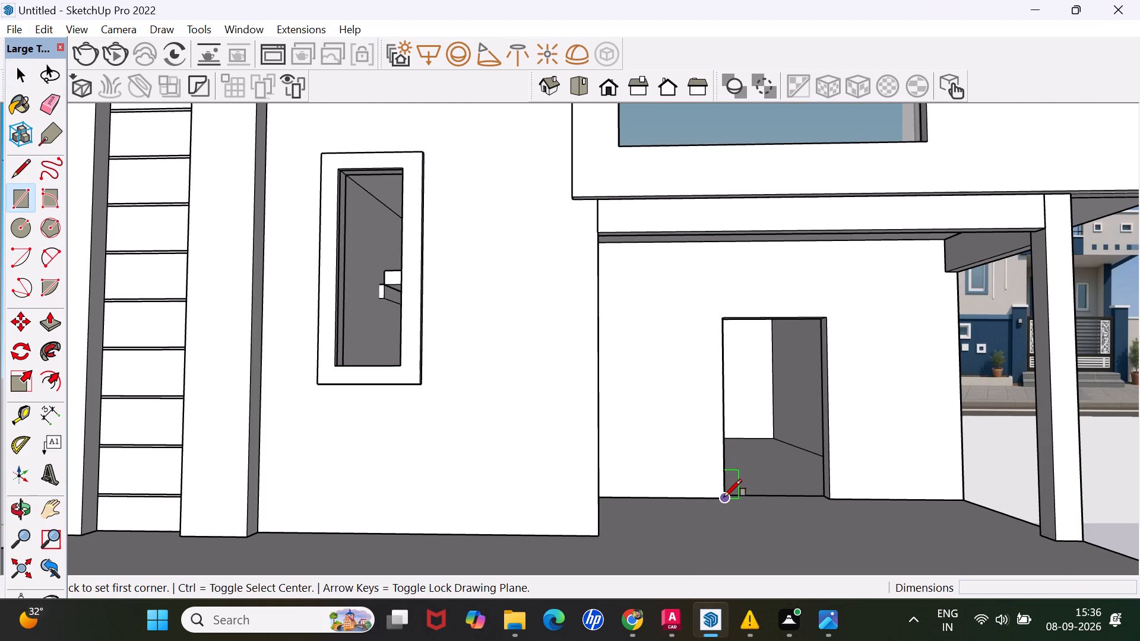
{"action": "scroll", "coordinate": [726, 497], "scroll_direction": "up", "scroll_amount": 6}
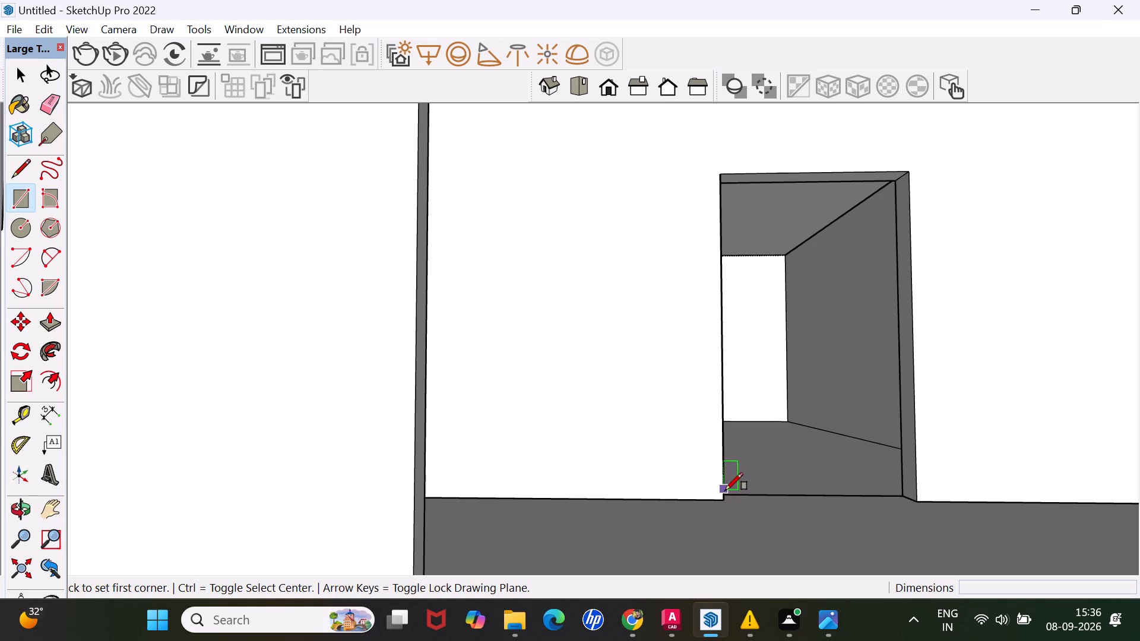
{"action": "left_click", "coordinate": [723, 499]}
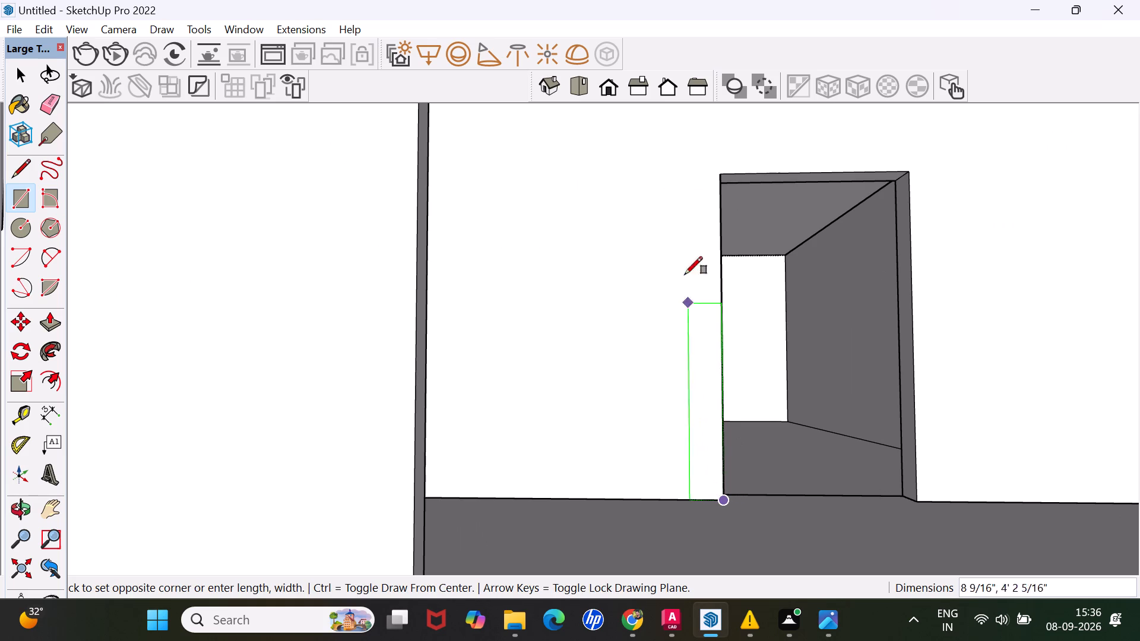
{"action": "left_click", "coordinate": [695, 157]}
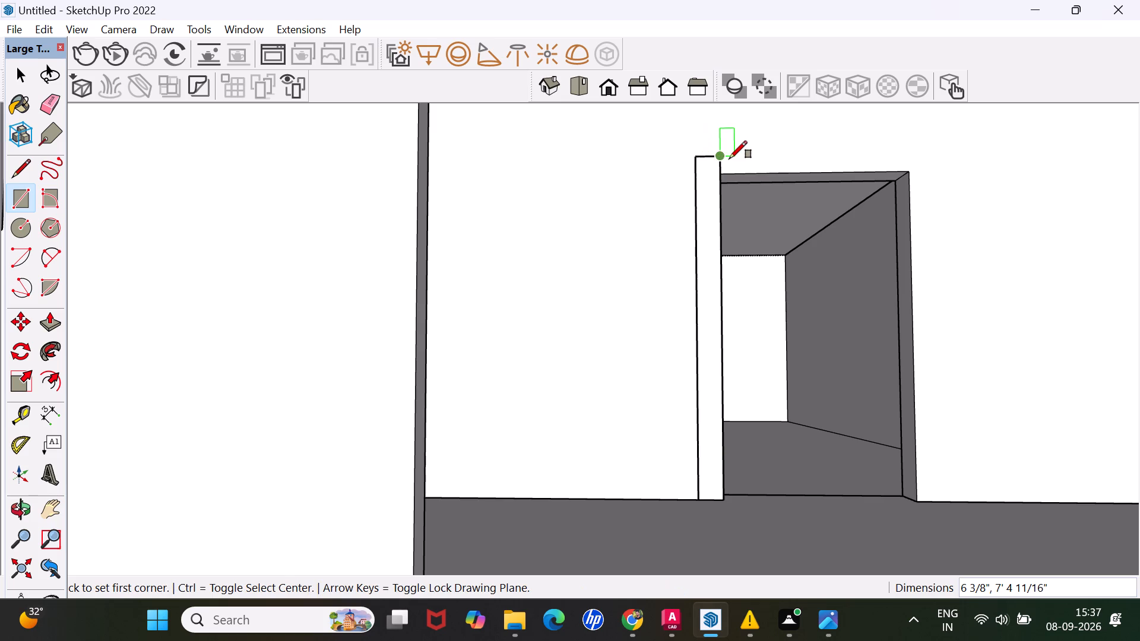
Draw a 4' by 4 11/16" rectangle above the door opening, from the left strip's edge to the opening's right corner.
{"action": "left_click", "coordinate": [727, 157]}
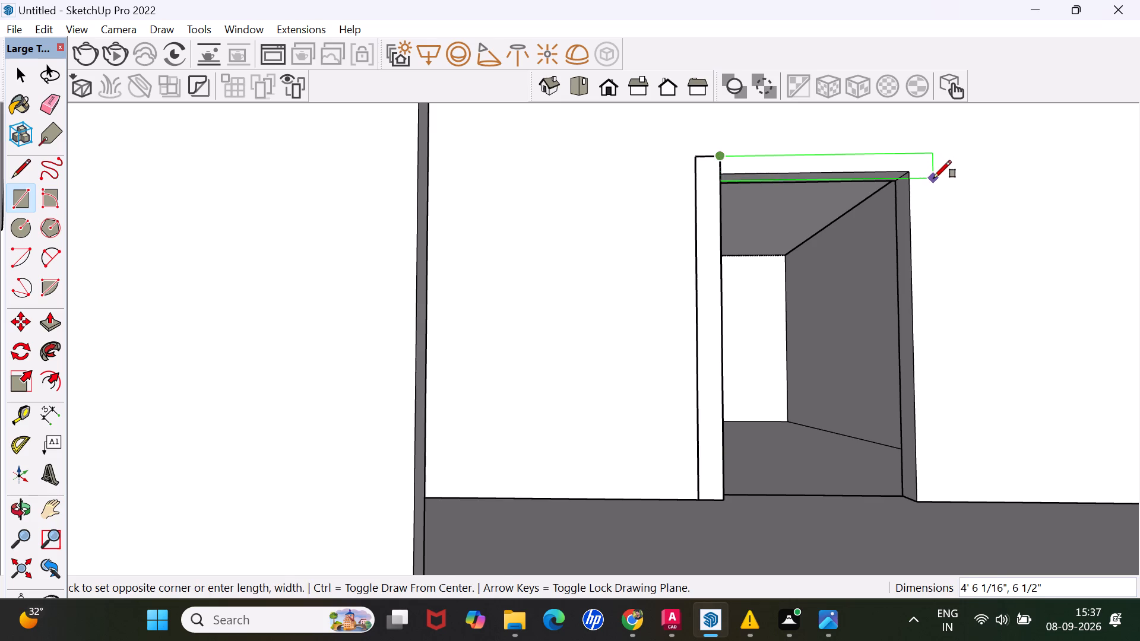
{"action": "scroll", "coordinate": [934, 170], "scroll_direction": "up", "scroll_amount": 2}
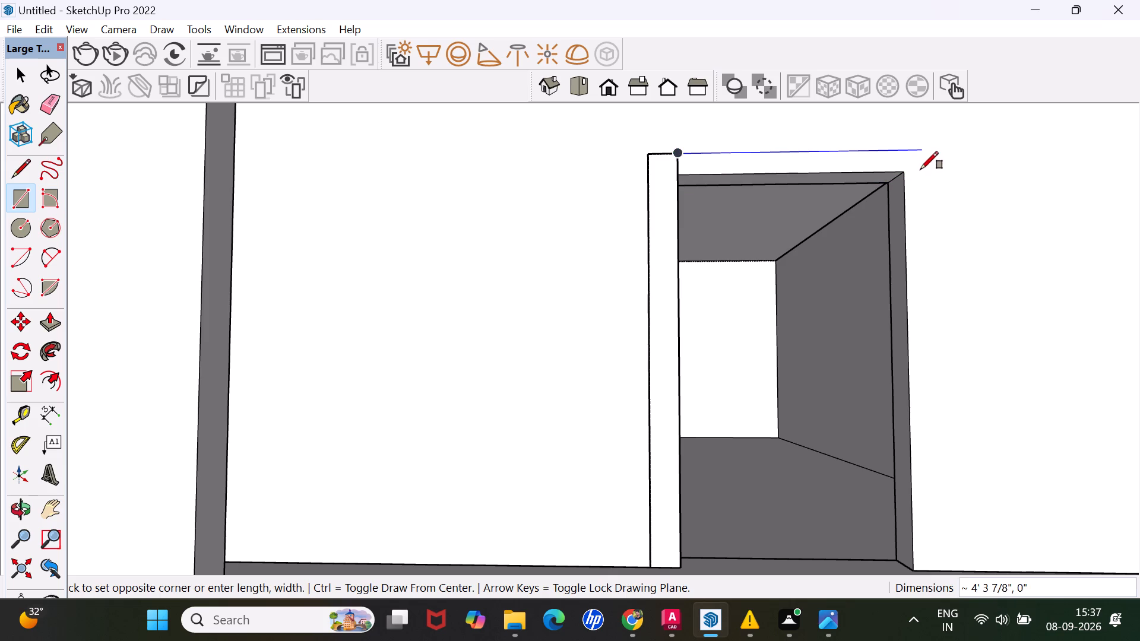
{"action": "left_click", "coordinate": [905, 170]}
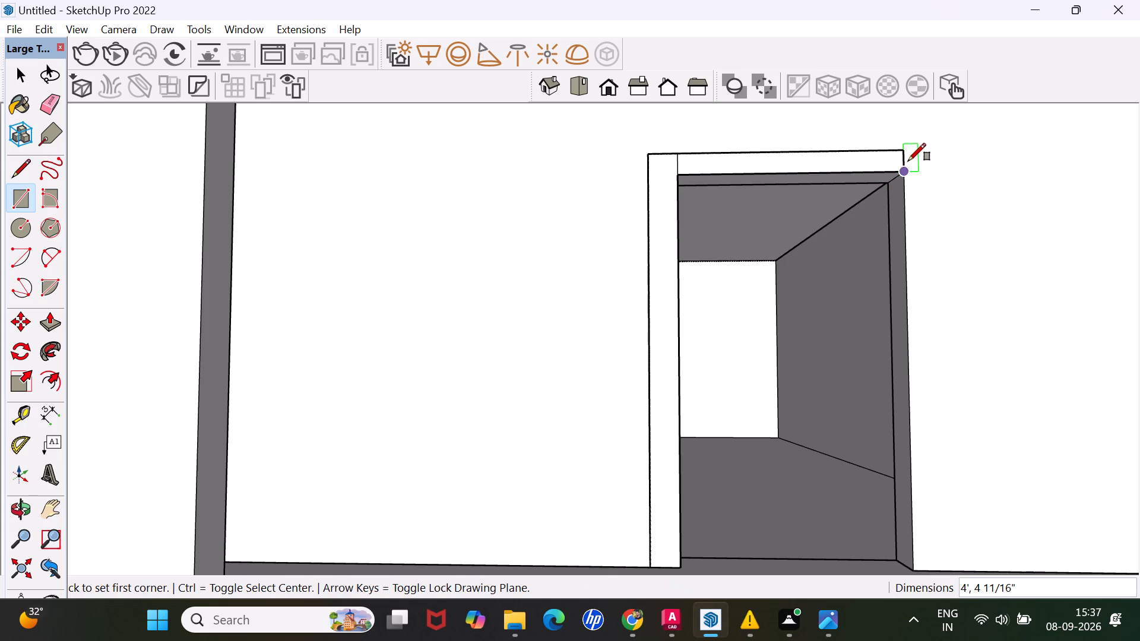
Draw a rectangle 7' 4 11/16" high and about 5 13/16" wide along the right side of the door opening.
{"action": "left_click", "coordinate": [907, 150]}
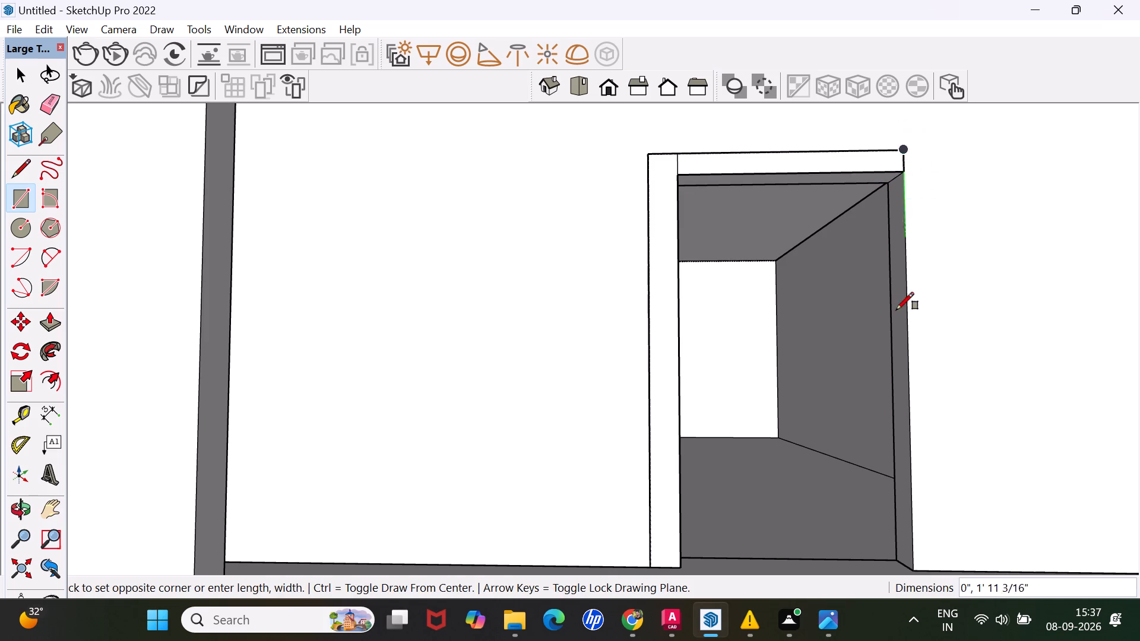
{"action": "scroll", "coordinate": [920, 502], "scroll_direction": "down", "scroll_amount": 4}
{"action": "scroll", "coordinate": [946, 545], "scroll_direction": "up", "scroll_amount": 2}
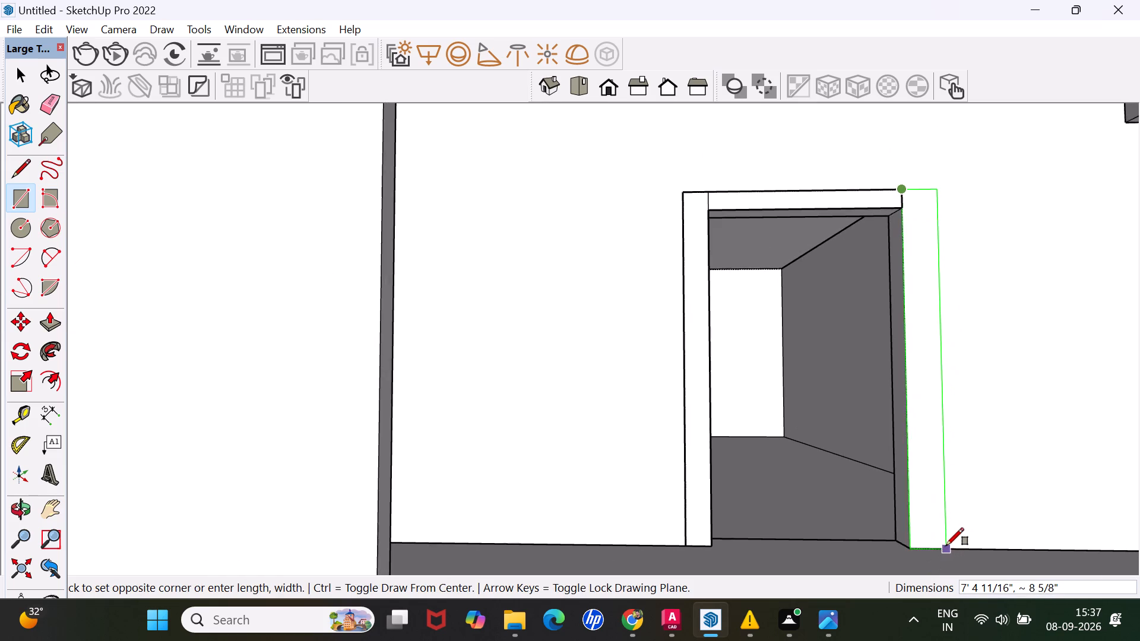
{"action": "scroll", "coordinate": [939, 545], "scroll_direction": "up", "scroll_amount": 2}
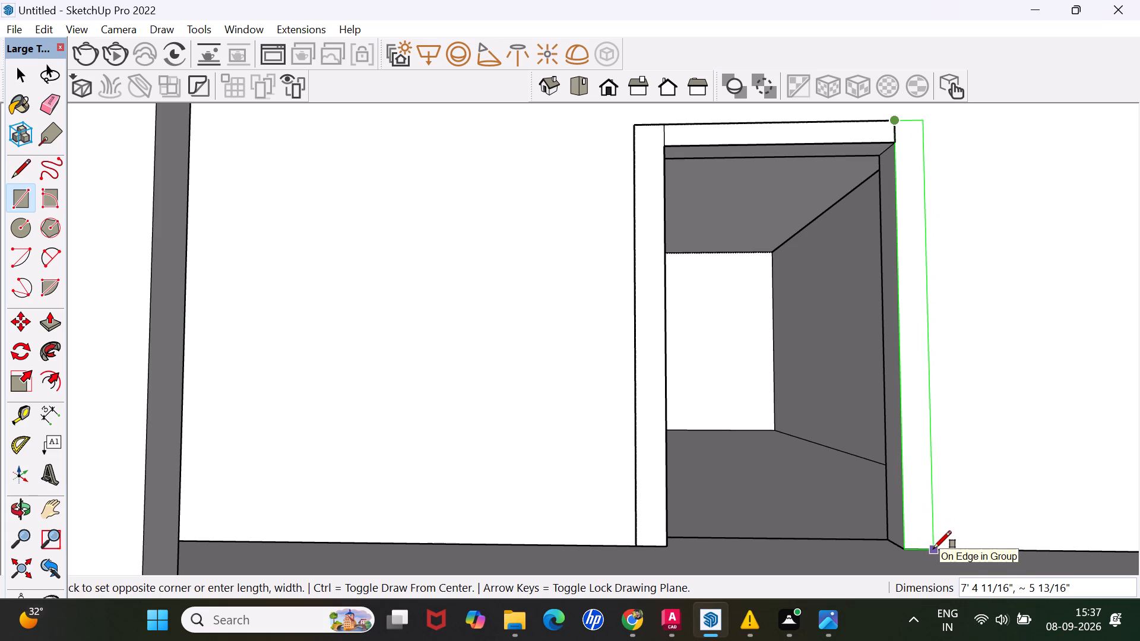
{"action": "left_click", "coordinate": [933, 548]}
Erase the two short dividing edges at the door surround's upper corners to merge its strips into one face.
{"action": "scroll", "coordinate": [944, 525], "scroll_direction": "down", "scroll_amount": 3}
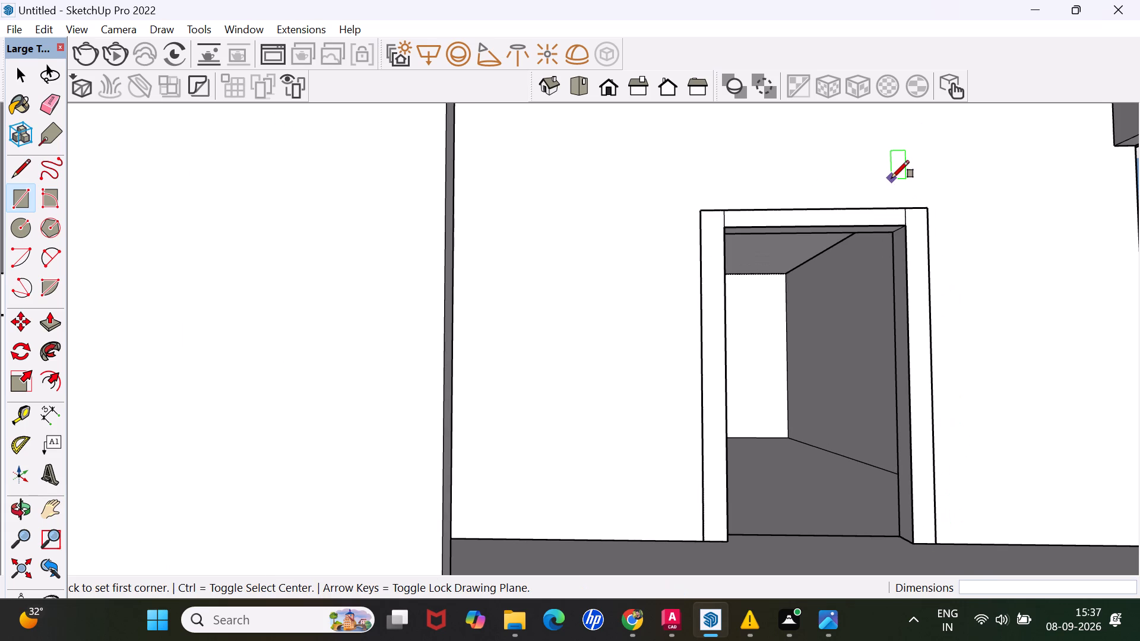
{"action": "key", "text": "e"}
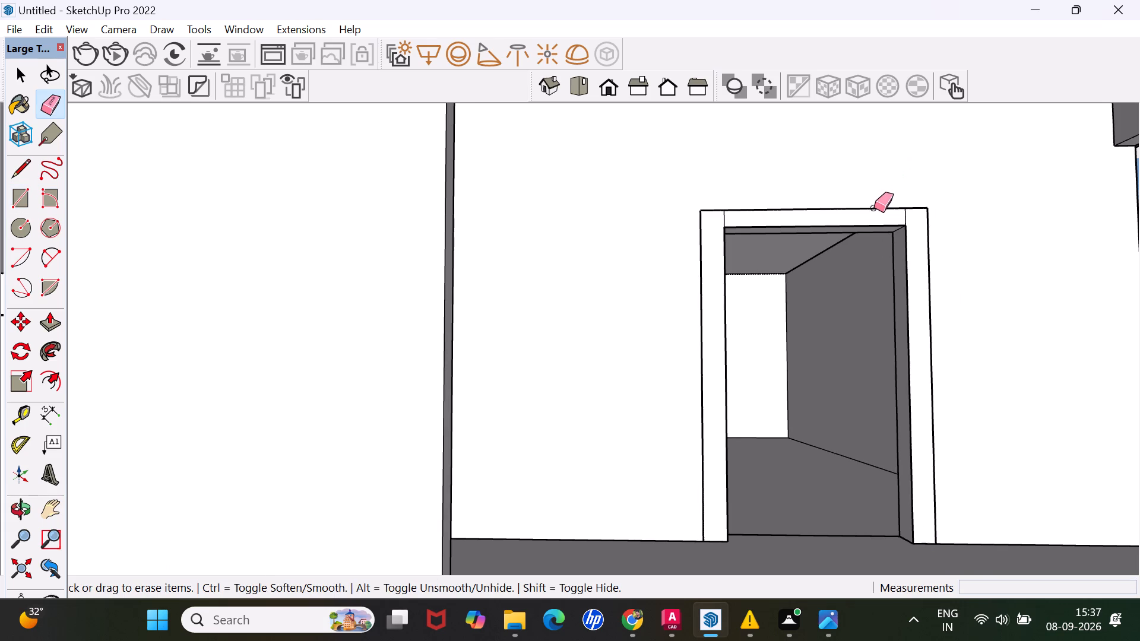
{"action": "scroll", "coordinate": [882, 210], "scroll_direction": "up", "scroll_amount": 4}
{"action": "left_click", "coordinate": [916, 215]}
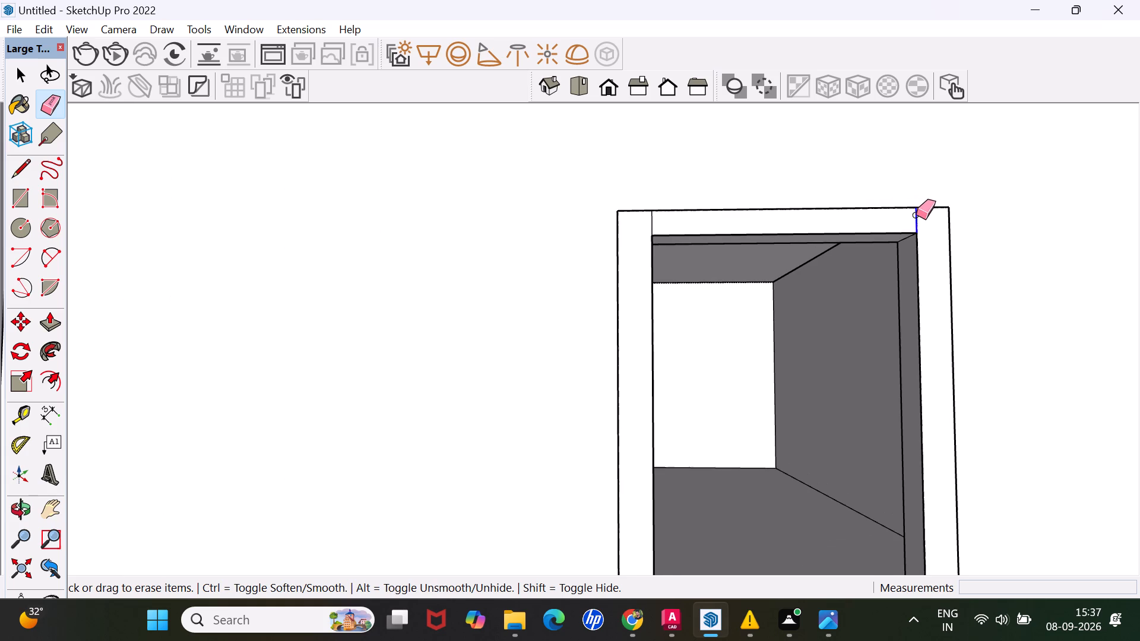
{"action": "left_click", "coordinate": [654, 217]}
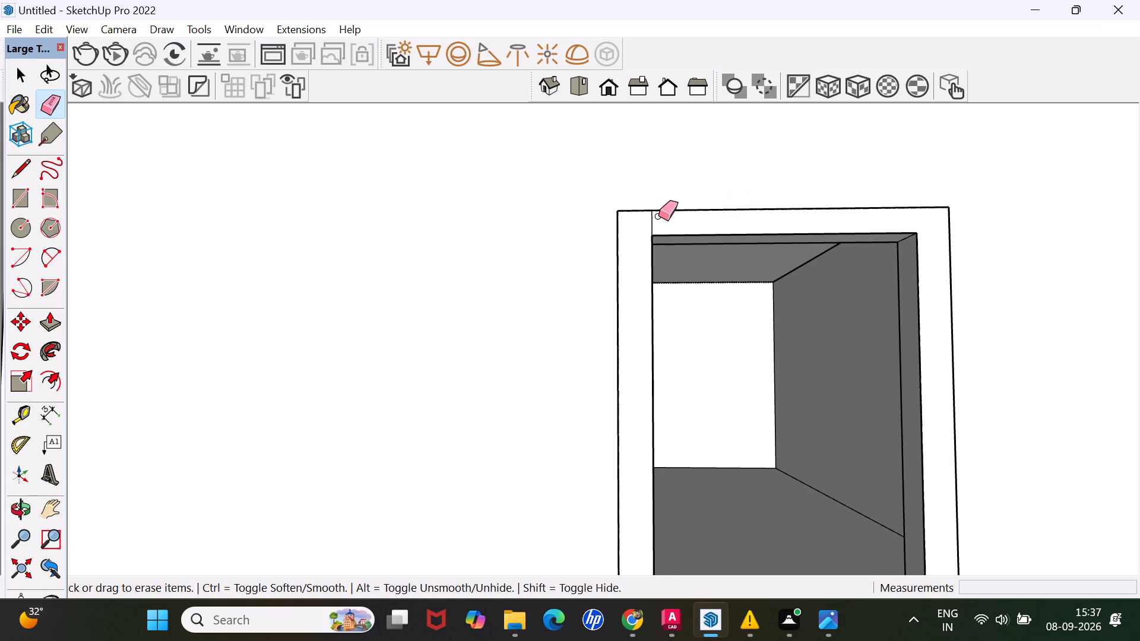
{"action": "left_click", "coordinate": [653, 221]}
Push/Pull the door surround face outward by 1".
{"action": "scroll", "coordinate": [666, 207], "scroll_direction": "down", "scroll_amount": 5}
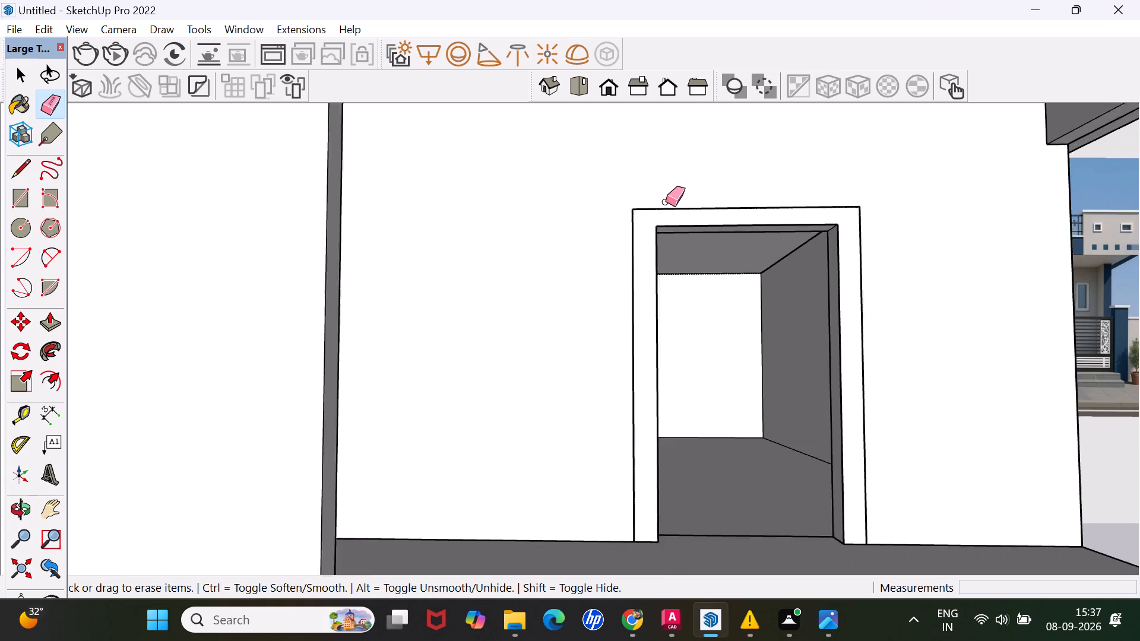
{"action": "scroll", "coordinate": [666, 202], "scroll_direction": "down", "scroll_amount": 2}
{"action": "scroll", "coordinate": [703, 395], "scroll_direction": "up", "scroll_amount": 2}
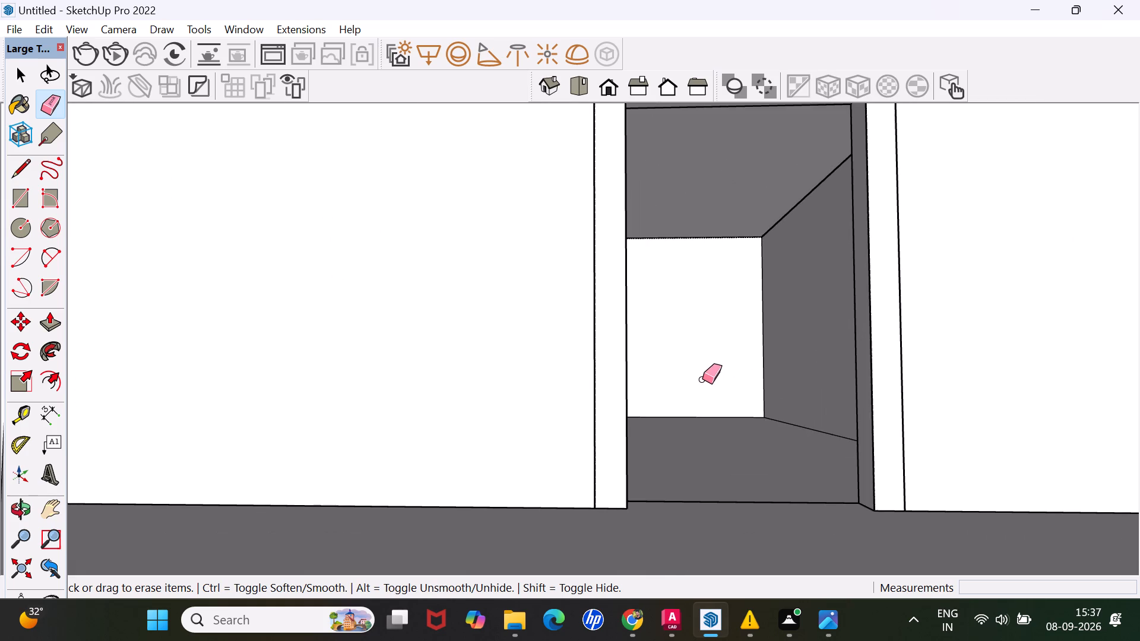
{"action": "scroll", "coordinate": [702, 337], "scroll_direction": "down", "scroll_amount": 4}
{"action": "middle_click_drag", "start_coordinate": [702, 322], "coordinate": [698, 334]}
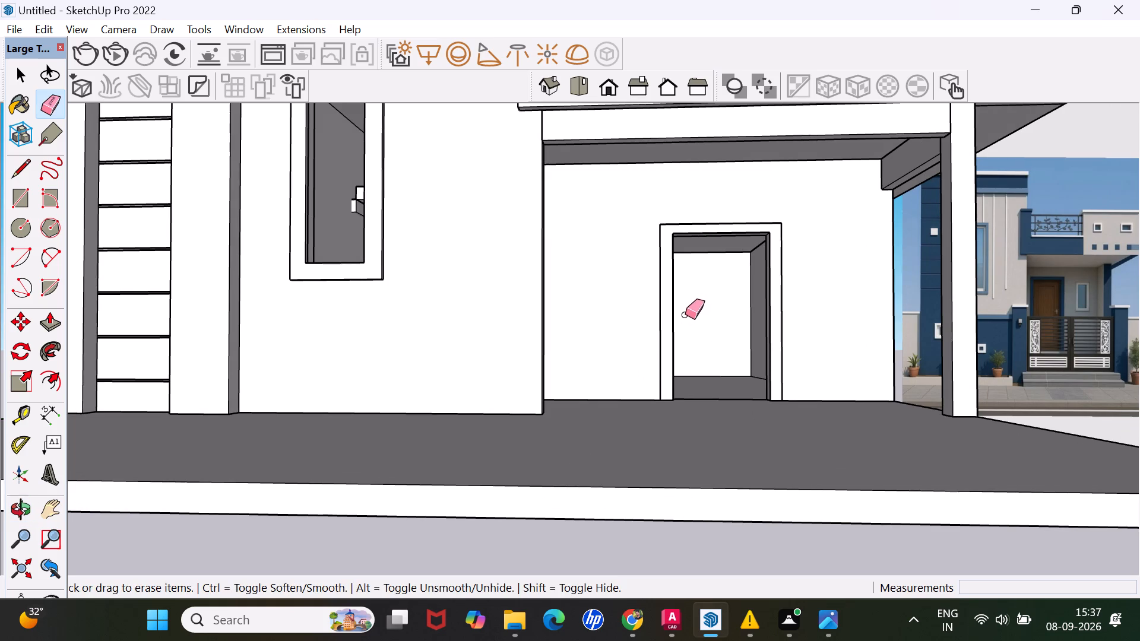
{"action": "key", "text": "p"}
{"action": "scroll", "coordinate": [657, 299], "scroll_direction": "up", "scroll_amount": 3}
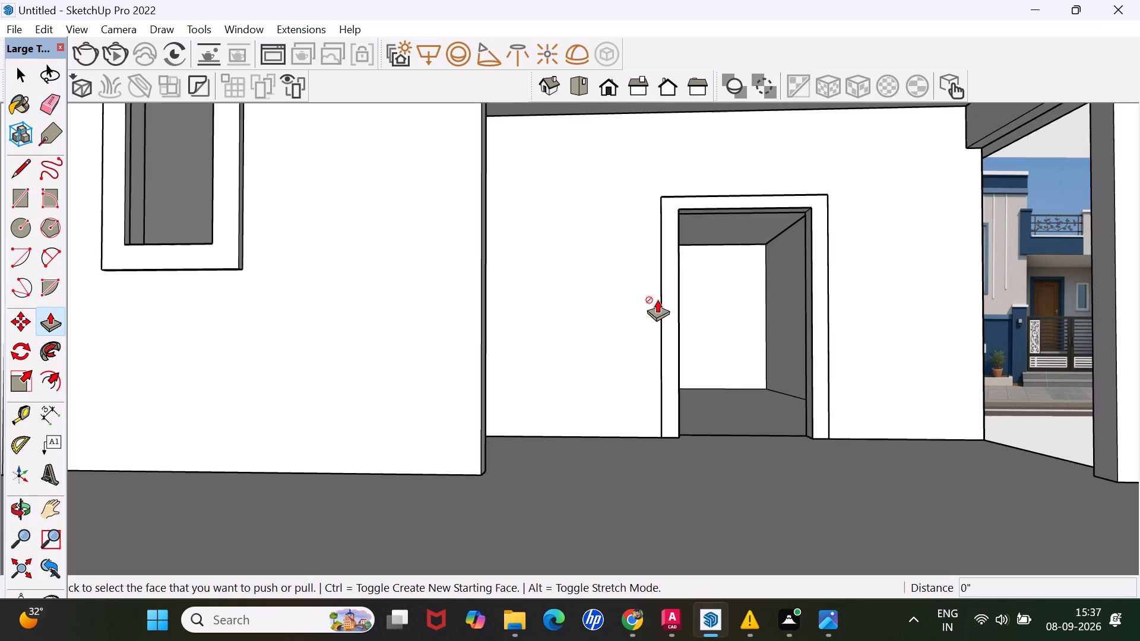
{"action": "scroll", "coordinate": [657, 299], "scroll_direction": "up", "scroll_amount": 2}
{"action": "left_click", "coordinate": [669, 300]}
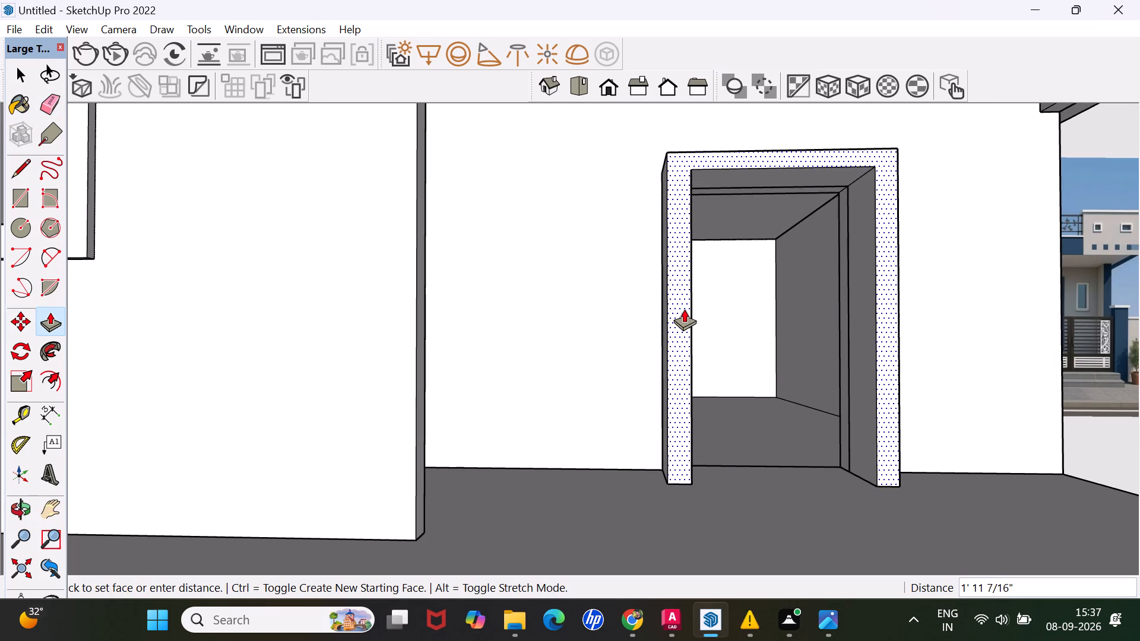
{"action": "key", "text": "1"}
{"action": "key", "text": "Return"}
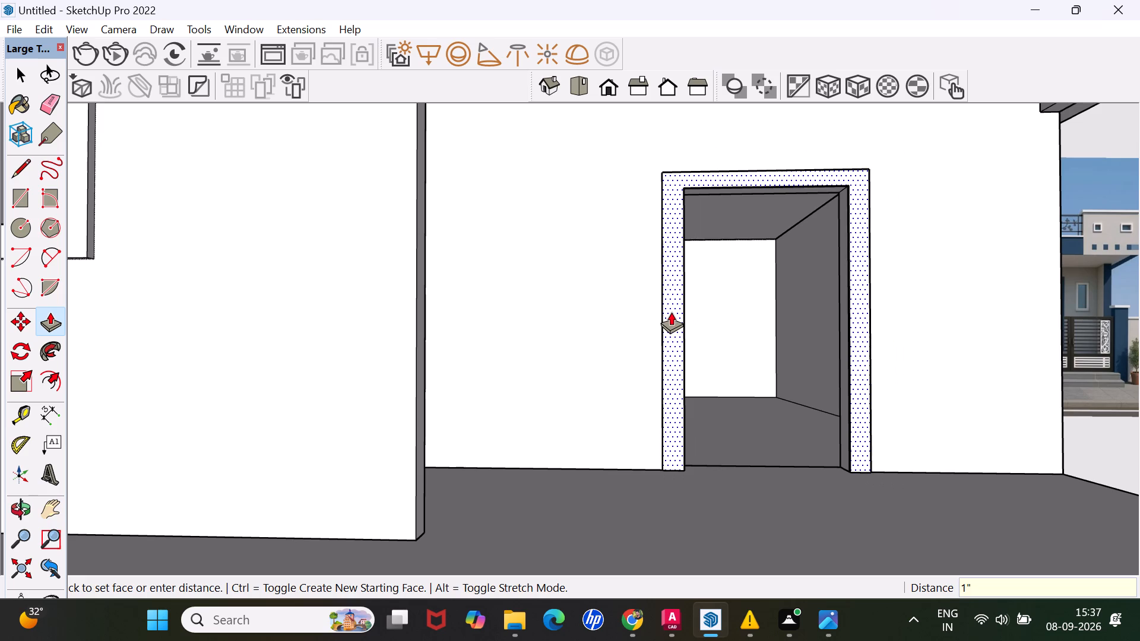
Examine the door frame and the overall front elevation, comparing them with the reference image.
{"action": "middle_click_drag", "start_coordinate": [671, 310], "coordinate": [634, 357]}
{"action": "scroll", "coordinate": [667, 313], "scroll_direction": "down", "scroll_amount": 5}
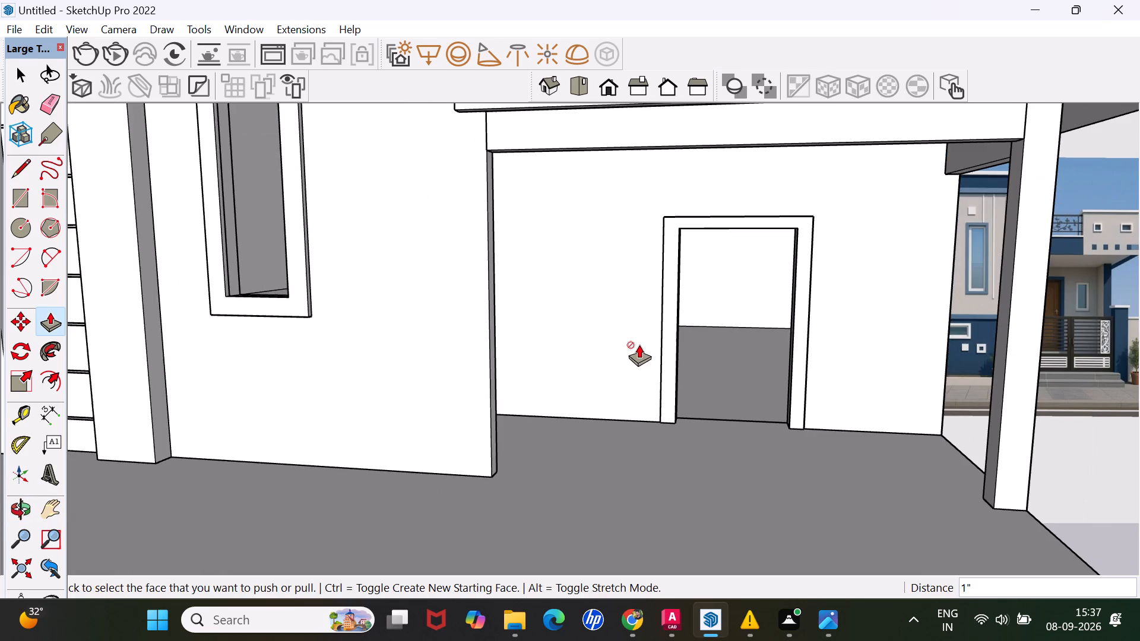
{"action": "scroll", "coordinate": [669, 299], "scroll_direction": "down", "scroll_amount": 11}
{"action": "scroll", "coordinate": [534, 203], "scroll_direction": "up", "scroll_amount": 2}
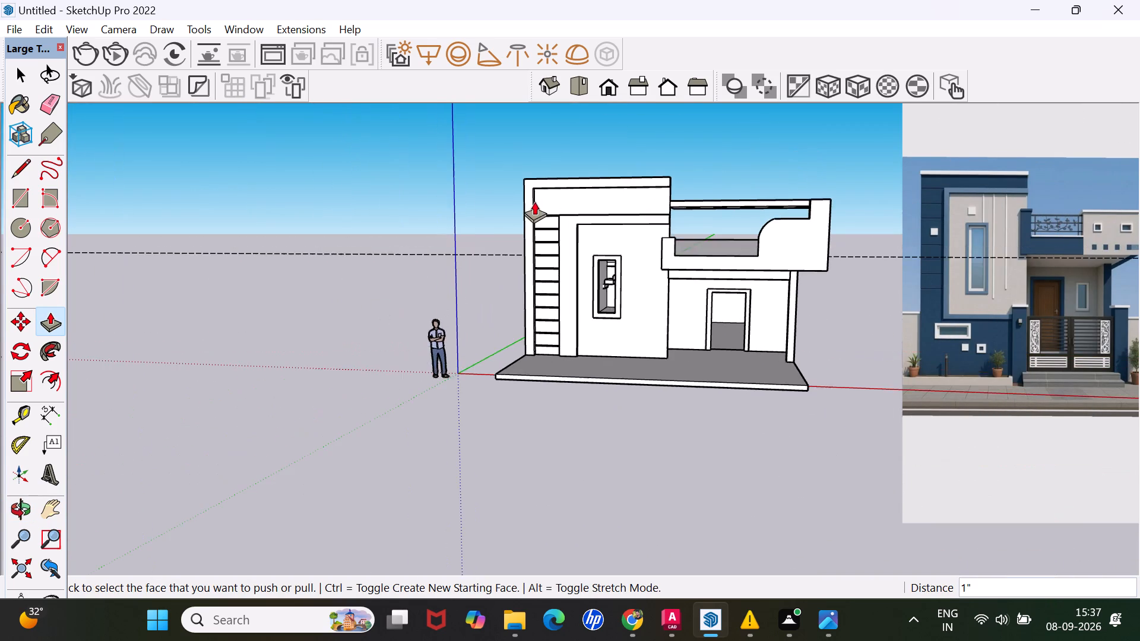
{"action": "scroll", "coordinate": [541, 176], "scroll_direction": "up", "scroll_amount": 4}
{"action": "scroll", "coordinate": [593, 190], "scroll_direction": "down", "scroll_amount": 3}
{"action": "scroll", "coordinate": [618, 193], "scroll_direction": "up", "scroll_amount": 2}
{"action": "scroll", "coordinate": [657, 221], "scroll_direction": "down", "scroll_amount": 3}
{"action": "scroll", "coordinate": [837, 242], "scroll_direction": "up", "scroll_amount": 2}
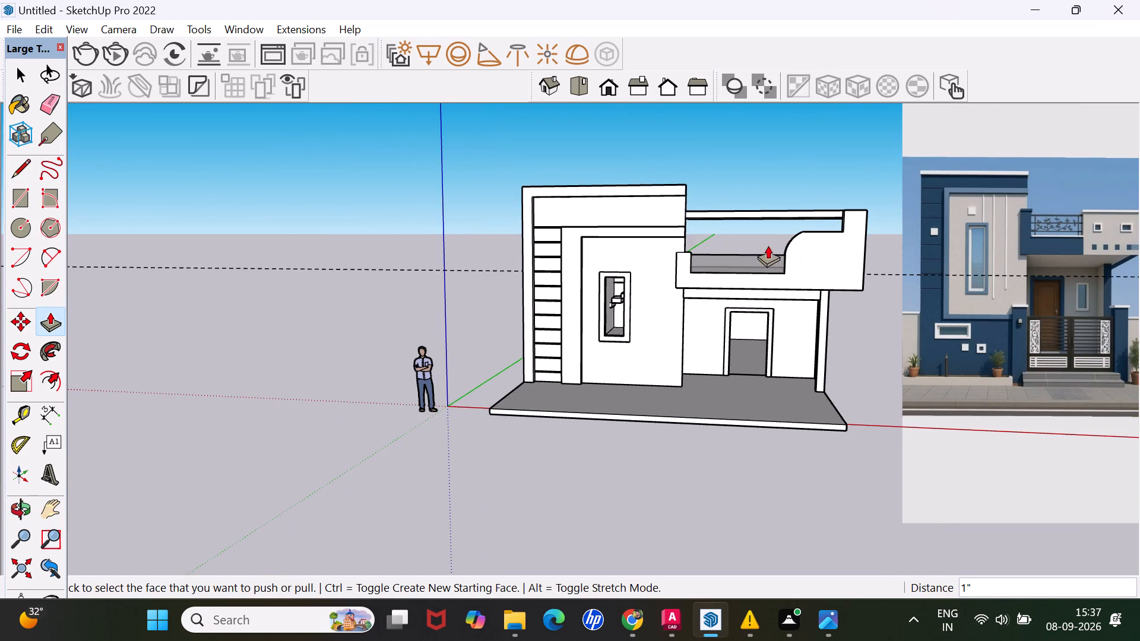
{"action": "scroll", "coordinate": [819, 245], "scroll_direction": "up", "scroll_amount": 1}
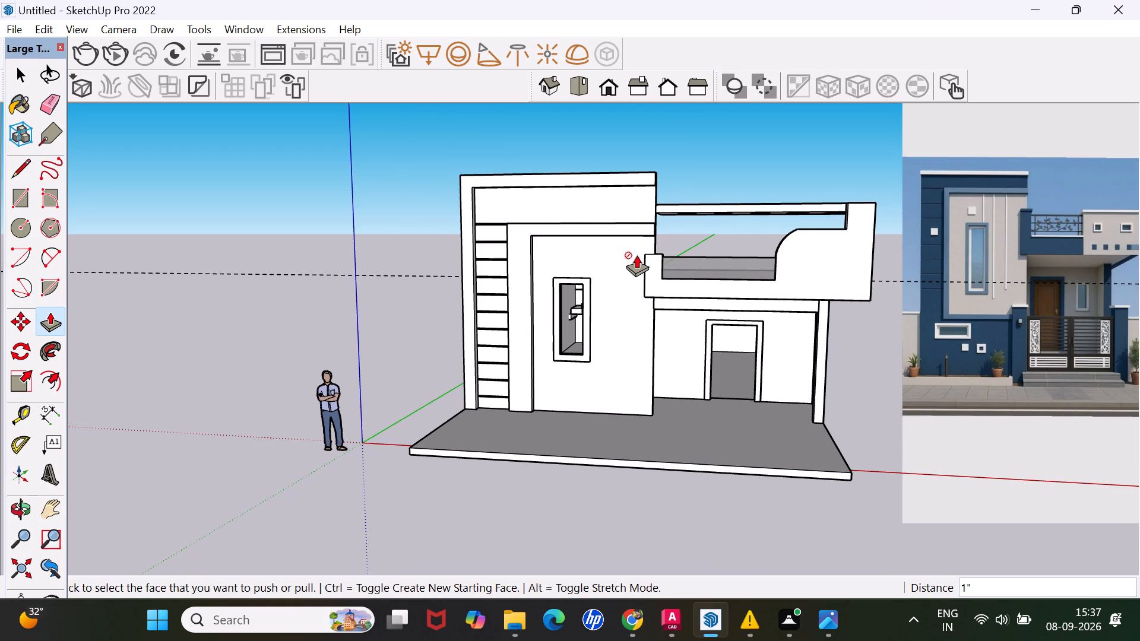
{"action": "middle_click_drag", "start_coordinate": [638, 242], "coordinate": [647, 231]}
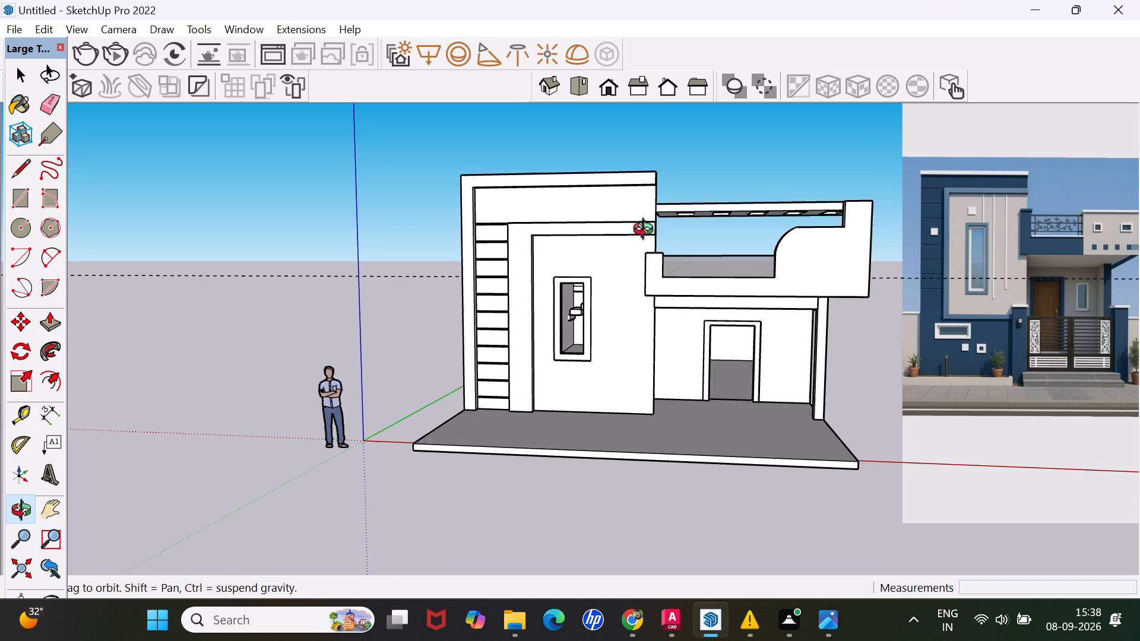
{"action": "middle_click_drag", "start_coordinate": [647, 231], "coordinate": [663, 218]}
{"action": "scroll", "coordinate": [592, 233], "scroll_direction": "up", "scroll_amount": 4}
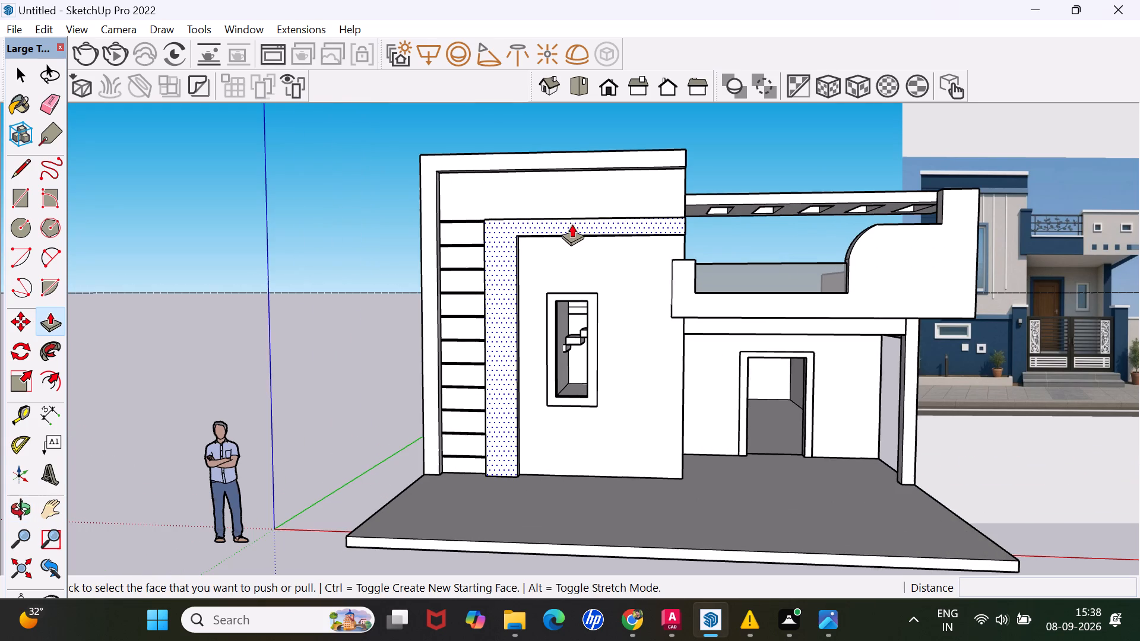
Place a vertical guide on the tall wall about 1' 11 5/16" in from its edge beside the porch.
{"action": "key", "text": "space"}
{"action": "type", "text": "t"}
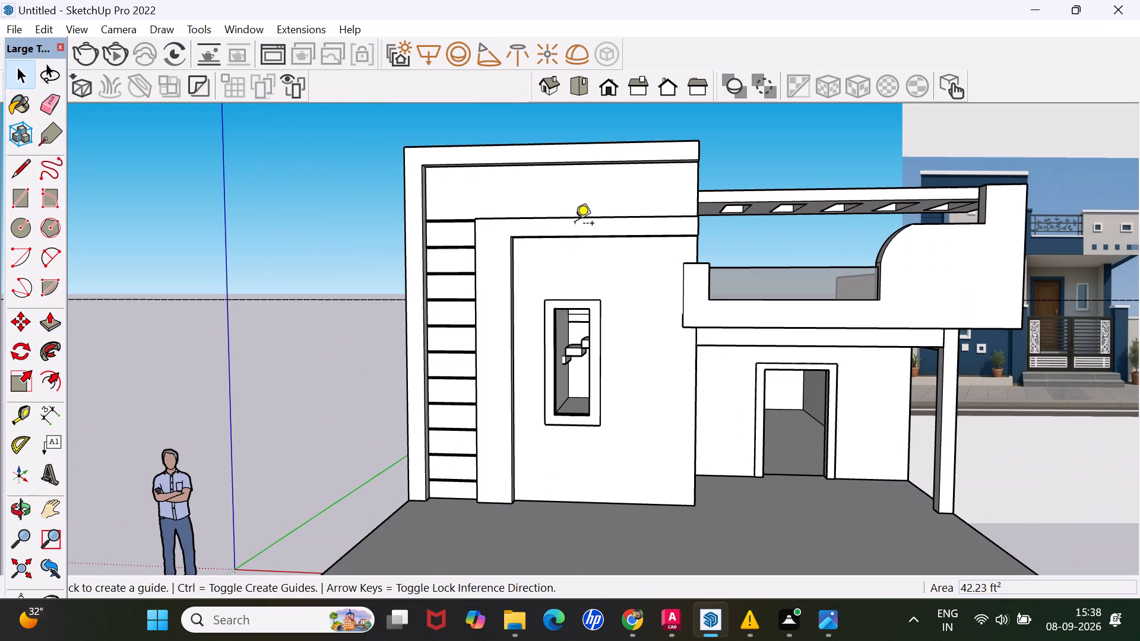
{"action": "left_click", "coordinate": [693, 360]}
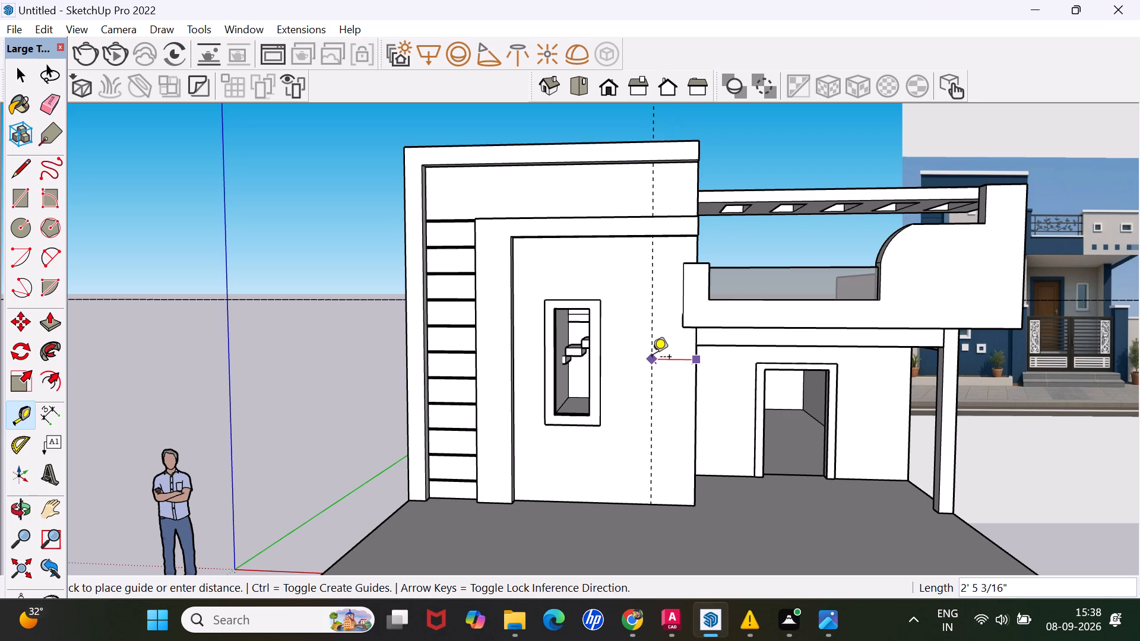
{"action": "left_click", "coordinate": [661, 357]}
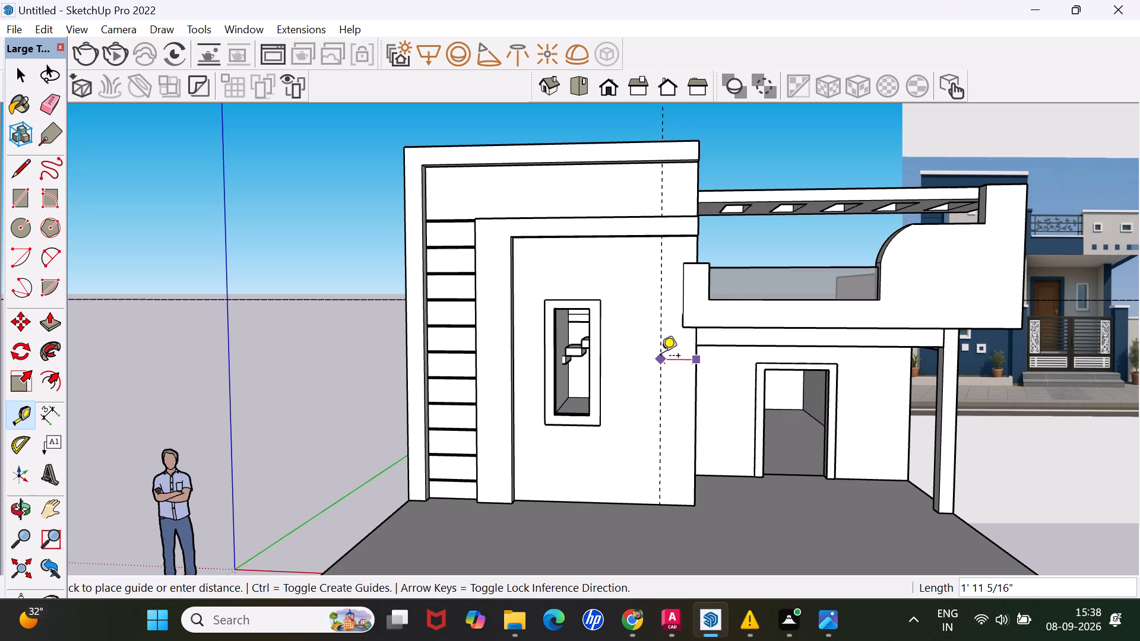
Place a vertical guide 3" from the existing guide on the tall wall, on its window side.
{"action": "left_click", "coordinate": [661, 357]}
{"action": "scroll", "coordinate": [650, 356], "scroll_direction": "up", "scroll_amount": 1}
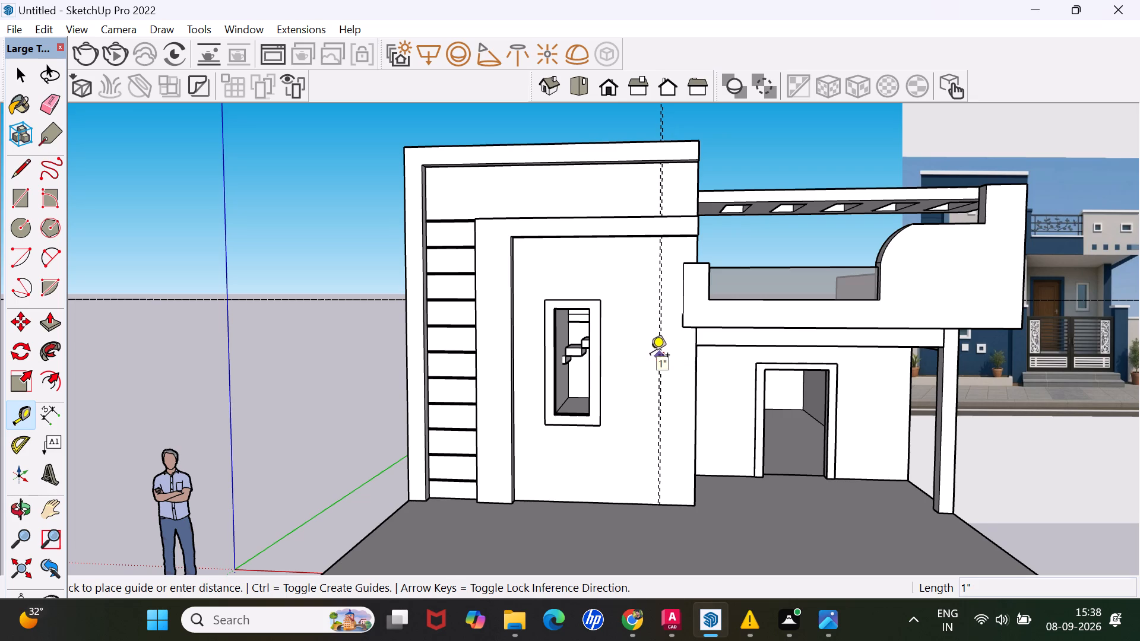
{"action": "scroll", "coordinate": [648, 356], "scroll_direction": "up", "scroll_amount": 3}
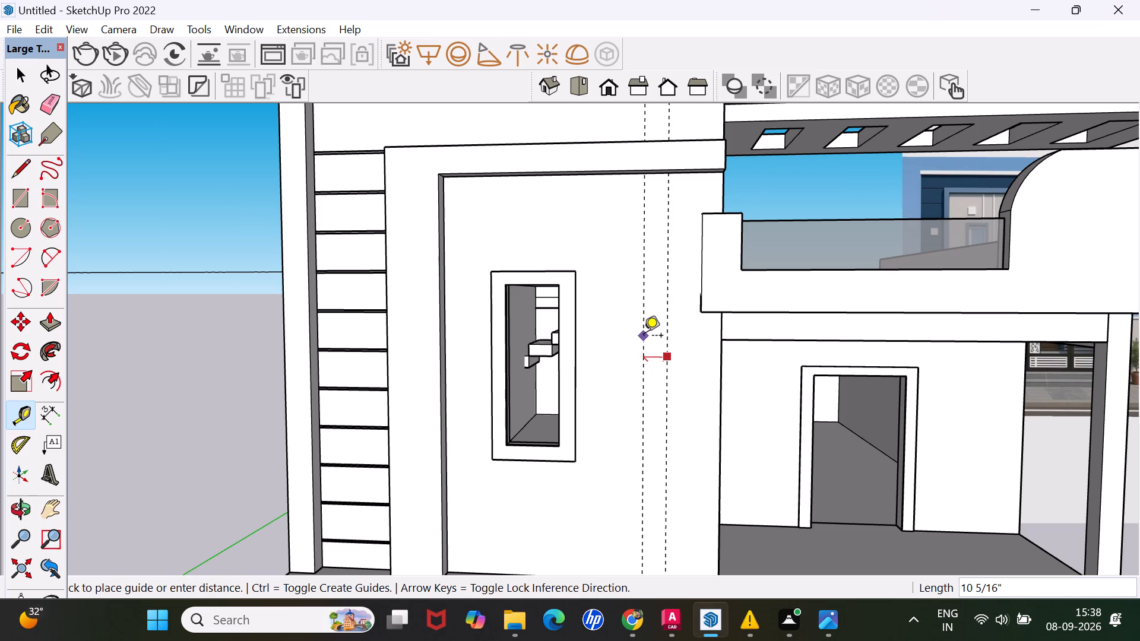
{"action": "key", "text": "3"}
{"action": "key", "text": "Return"}
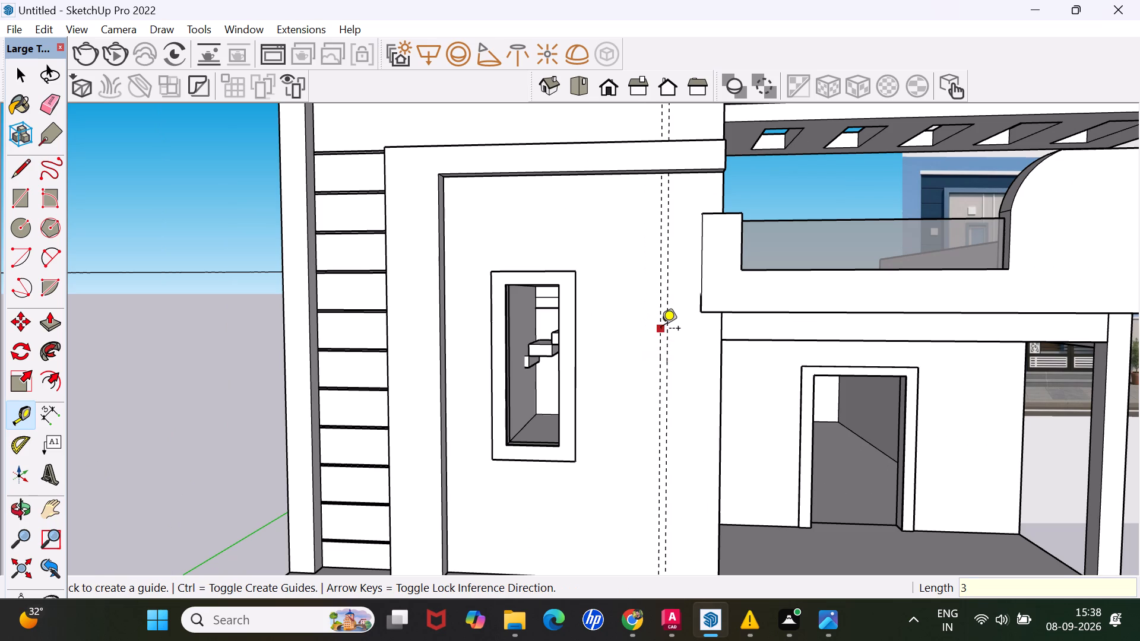
Add a second pair of vertical guides on the tall wall, about 10" further toward the window and spaced 3" apart.
{"action": "left_click", "coordinate": [661, 329]}
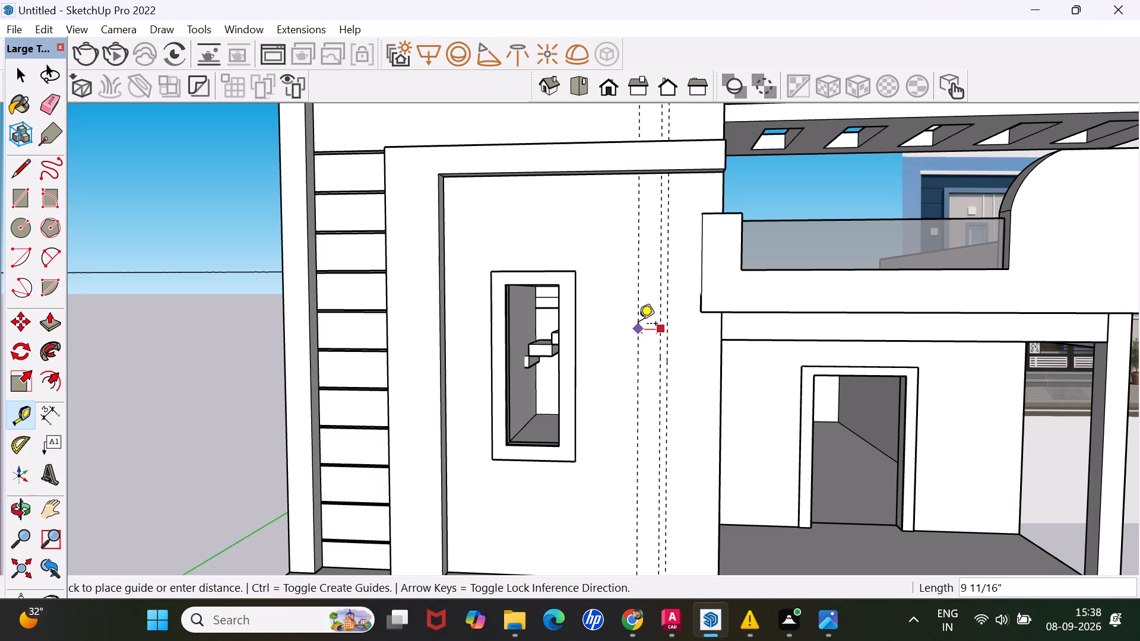
{"action": "left_click", "coordinate": [638, 325]}
{"action": "left_click", "coordinate": [642, 318]}
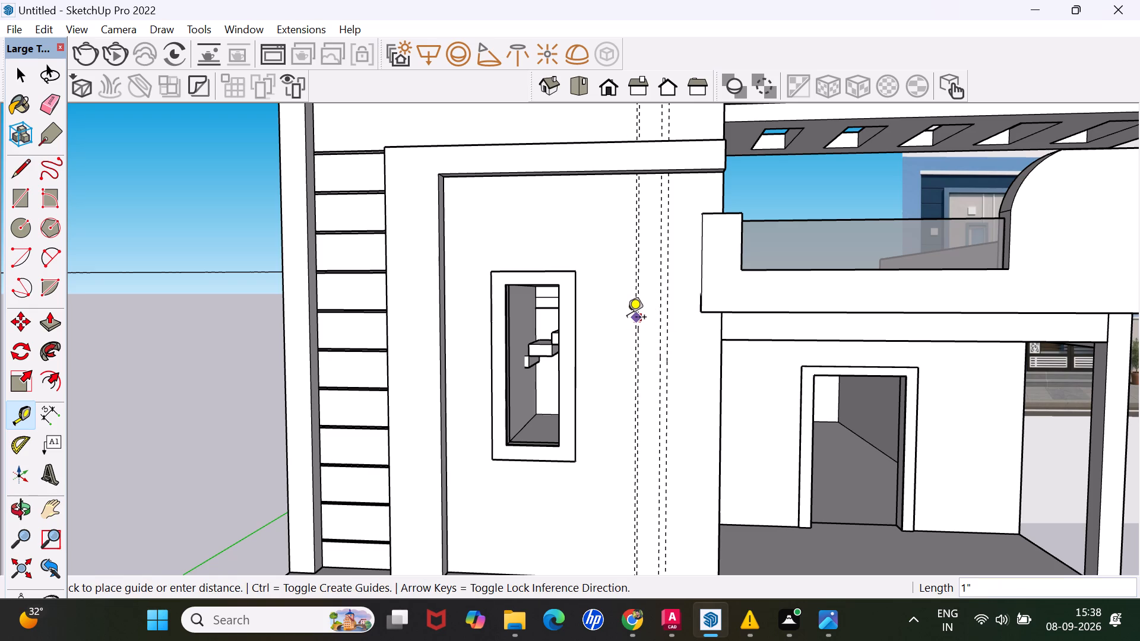
{"action": "key", "text": "3"}
{"action": "key", "text": "Return"}
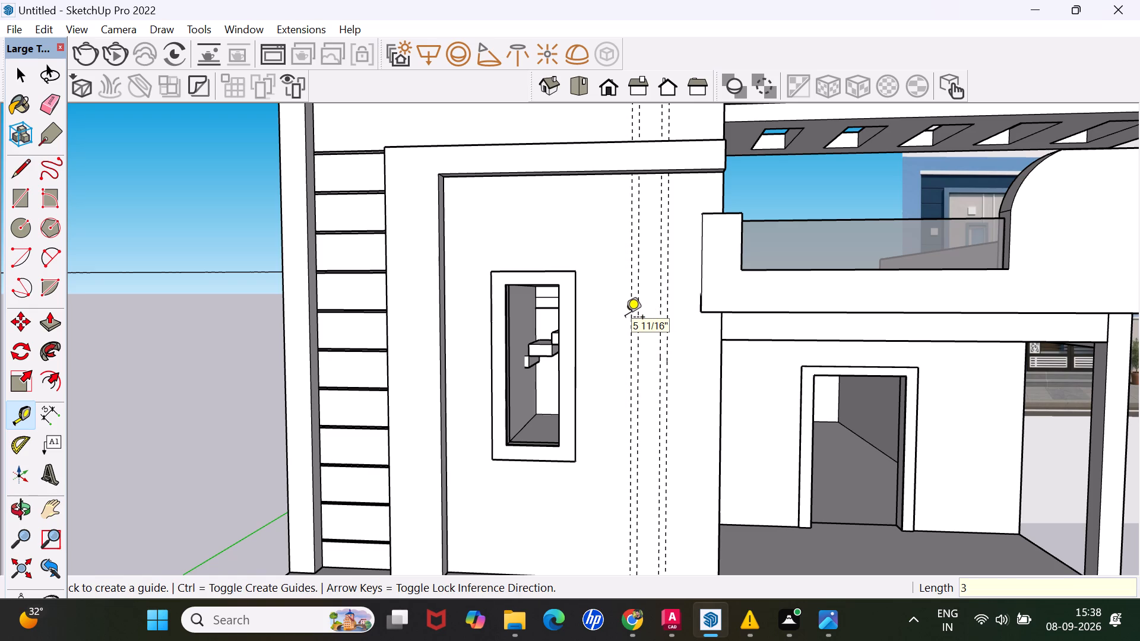
Add a third pair of vertical guides about 1' further toward the window, spaced 3" apart.
{"action": "left_click", "coordinate": [632, 307]}
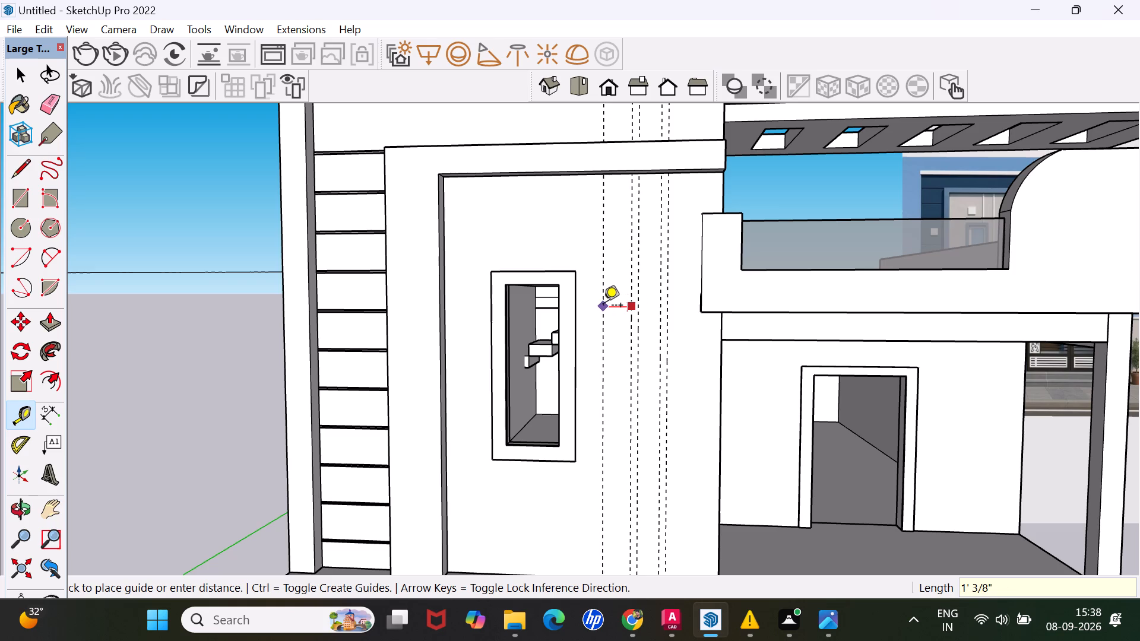
{"action": "left_click", "coordinate": [604, 306]}
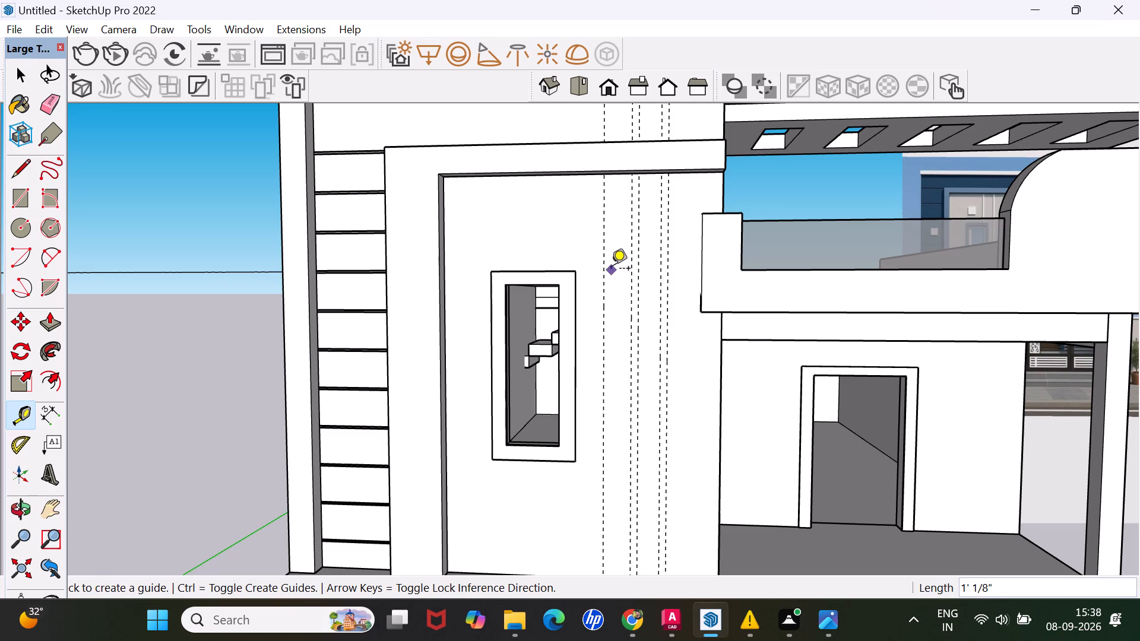
{"action": "left_click", "coordinate": [602, 264]}
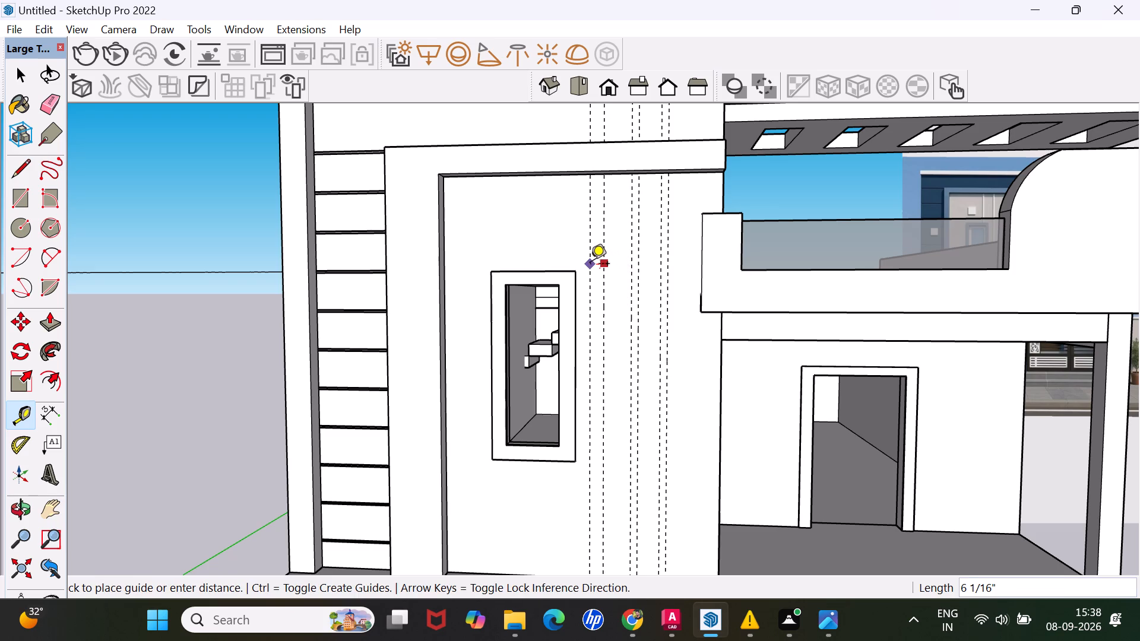
{"action": "key", "text": "3"}
{"action": "key", "text": "Return"}
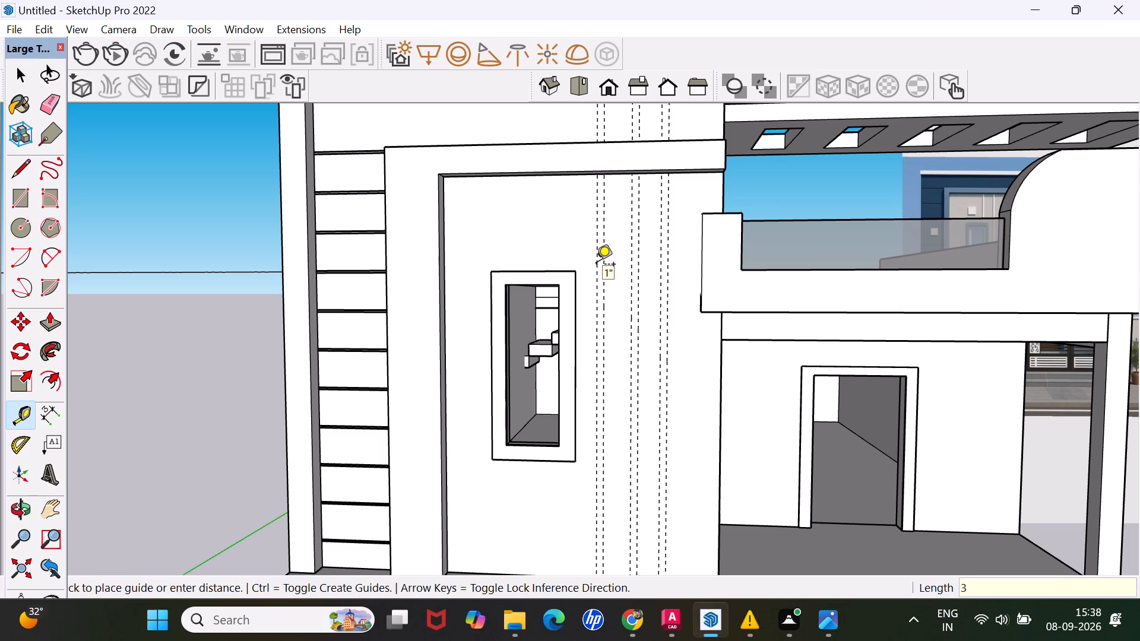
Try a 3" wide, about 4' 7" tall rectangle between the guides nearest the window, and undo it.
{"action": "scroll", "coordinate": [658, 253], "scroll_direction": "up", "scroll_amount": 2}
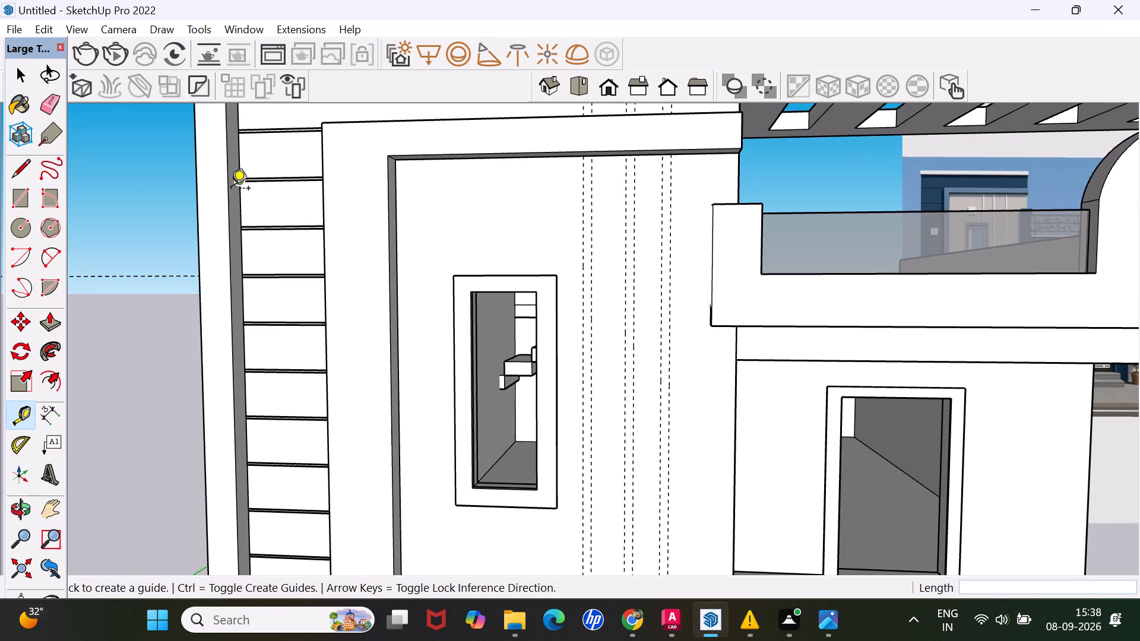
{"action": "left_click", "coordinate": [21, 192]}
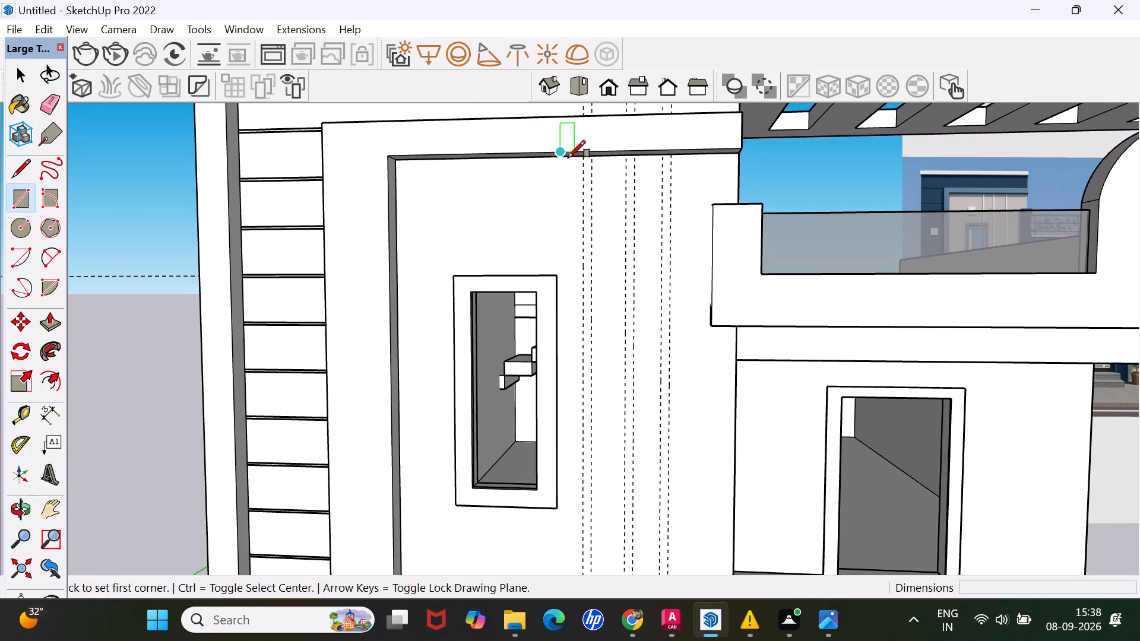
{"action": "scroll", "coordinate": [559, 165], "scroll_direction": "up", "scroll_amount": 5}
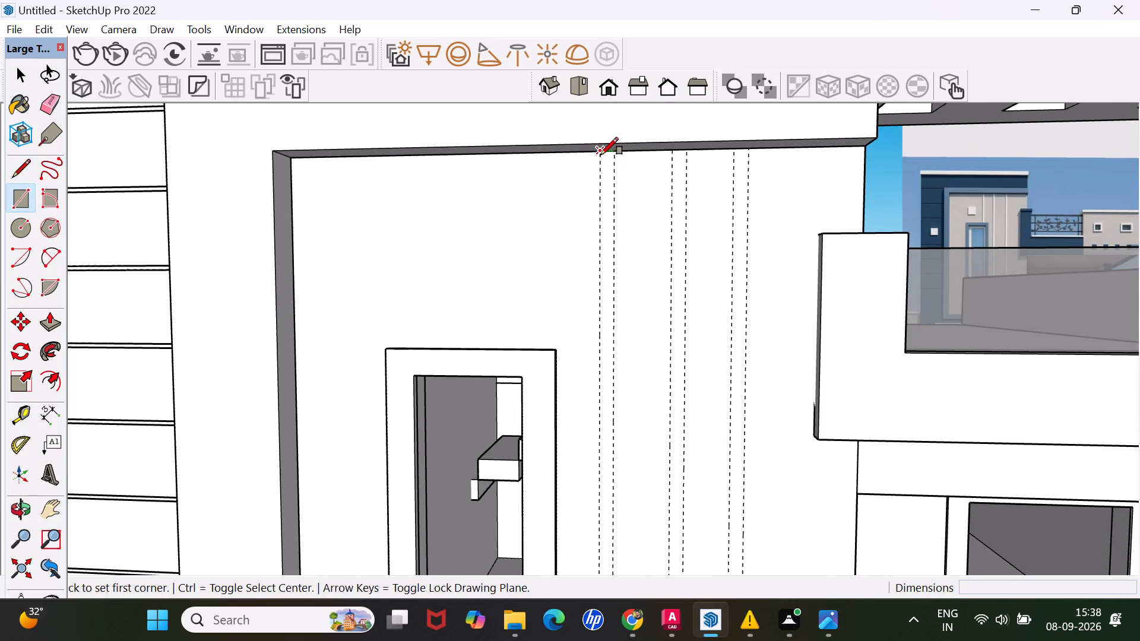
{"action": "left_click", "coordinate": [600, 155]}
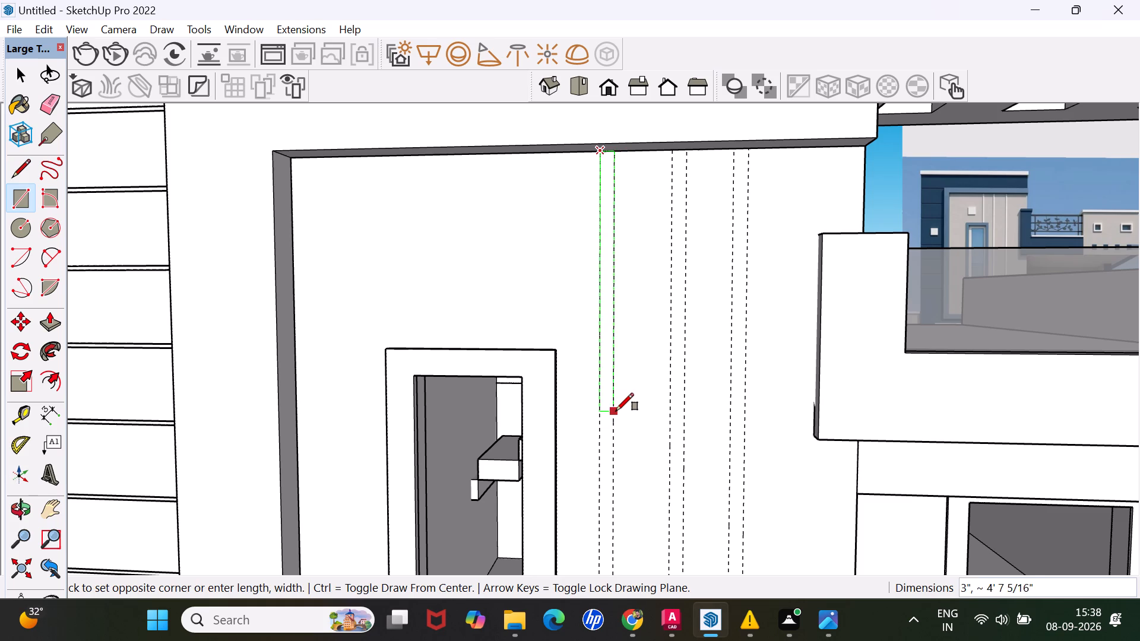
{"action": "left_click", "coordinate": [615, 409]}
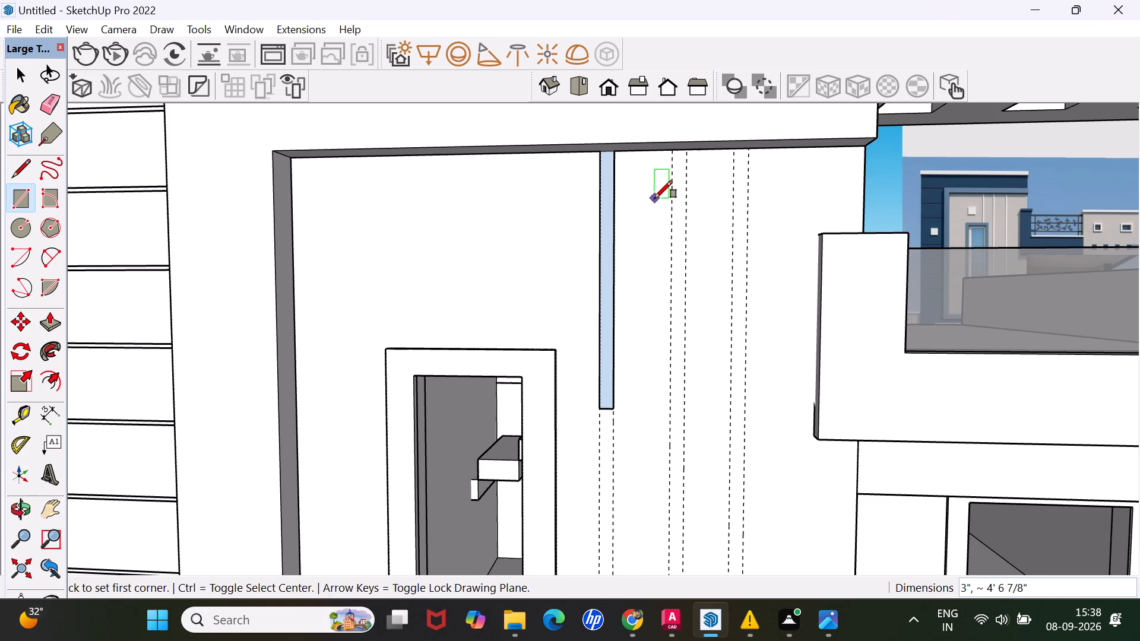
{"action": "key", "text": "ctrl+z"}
Draw a 3" by about 5' 5" vertical rectangle between the guides nearest the window, starting at the inner frame's underside.
{"action": "scroll", "coordinate": [599, 170], "scroll_direction": "up", "scroll_amount": 3}
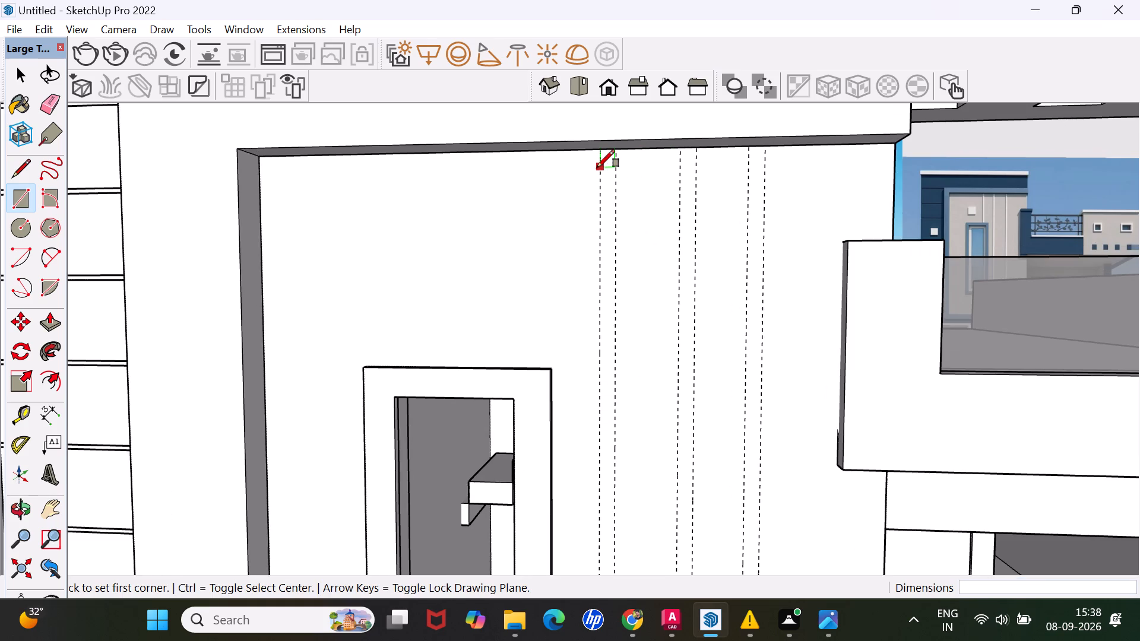
{"action": "scroll", "coordinate": [597, 167], "scroll_direction": "up", "scroll_amount": 3}
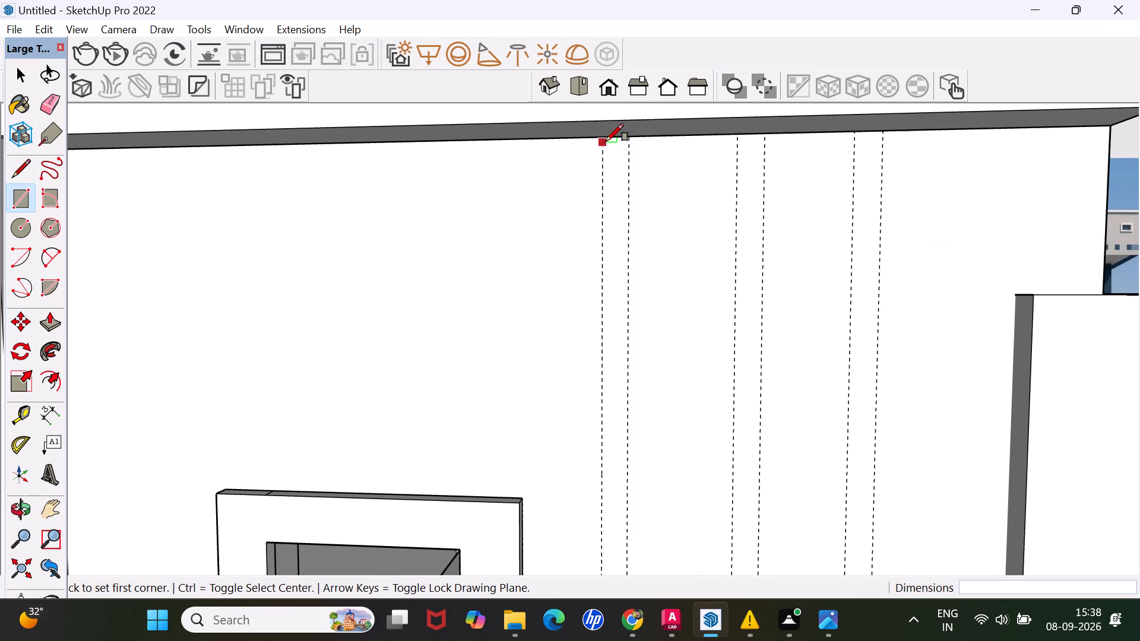
{"action": "left_click", "coordinate": [606, 141]}
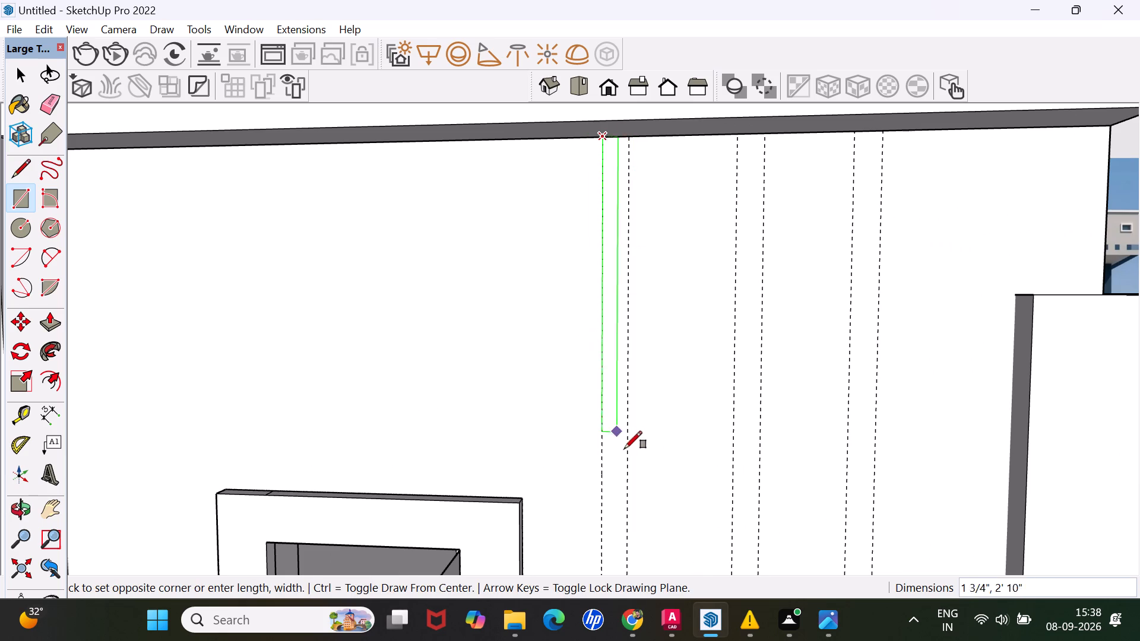
{"action": "scroll", "coordinate": [628, 482], "scroll_direction": "down", "scroll_amount": 11}
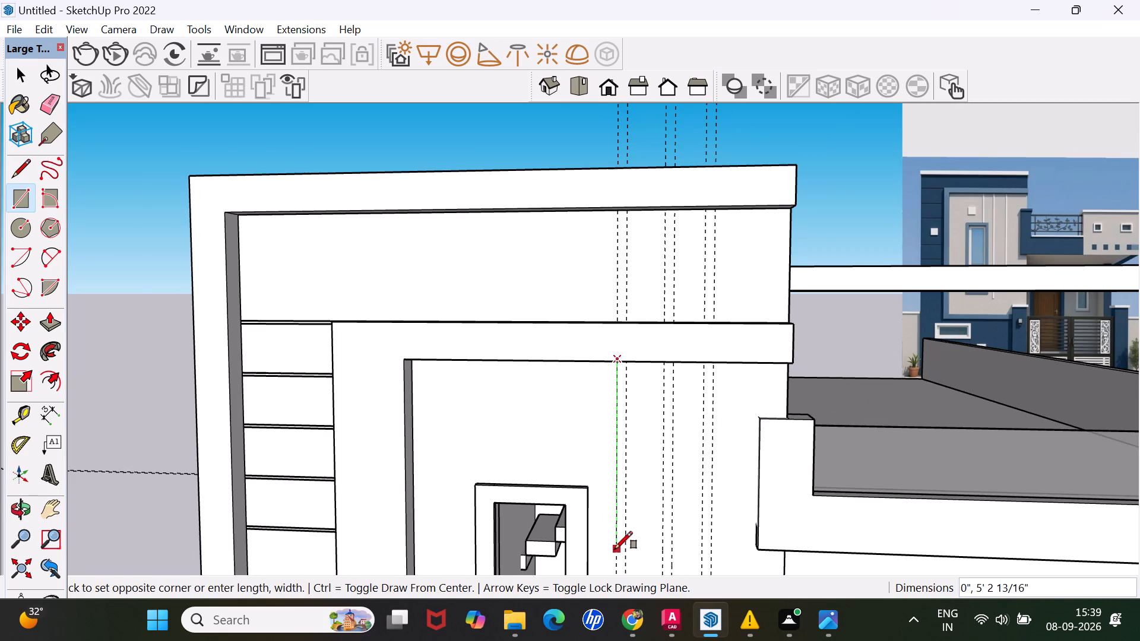
{"action": "scroll", "coordinate": [617, 549], "scroll_direction": "up", "scroll_amount": 4}
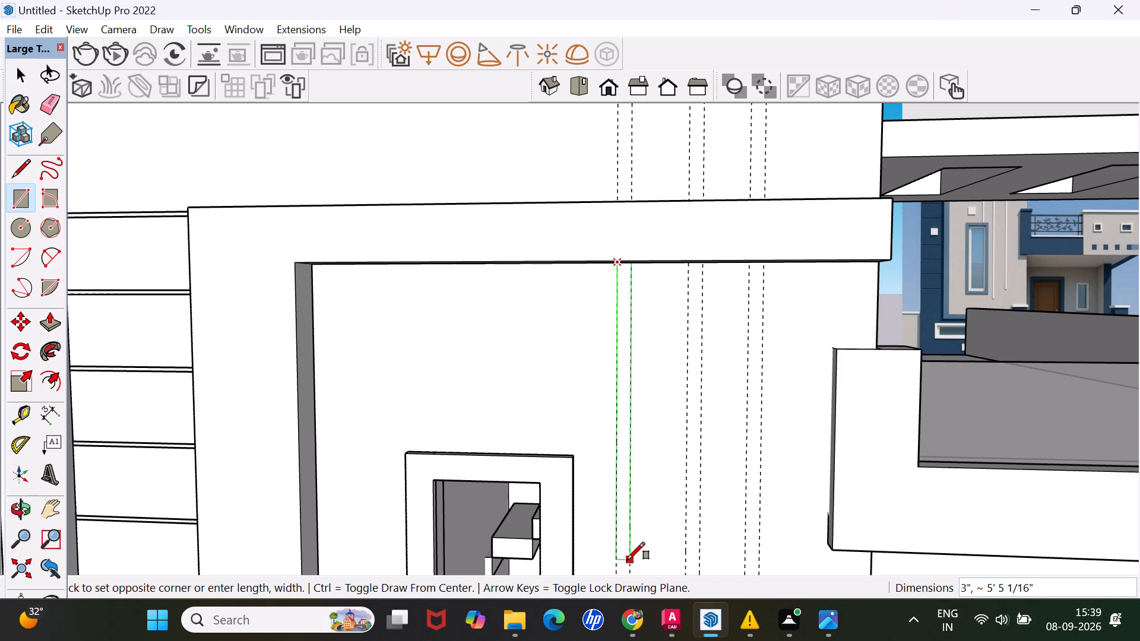
{"action": "left_click", "coordinate": [627, 560]}
Push/Pull the vertical strip beside the window outward by 3".
{"action": "scroll", "coordinate": [692, 450], "scroll_direction": "down", "scroll_amount": 6}
{"action": "middle_click_drag", "start_coordinate": [686, 488], "coordinate": [695, 483]}
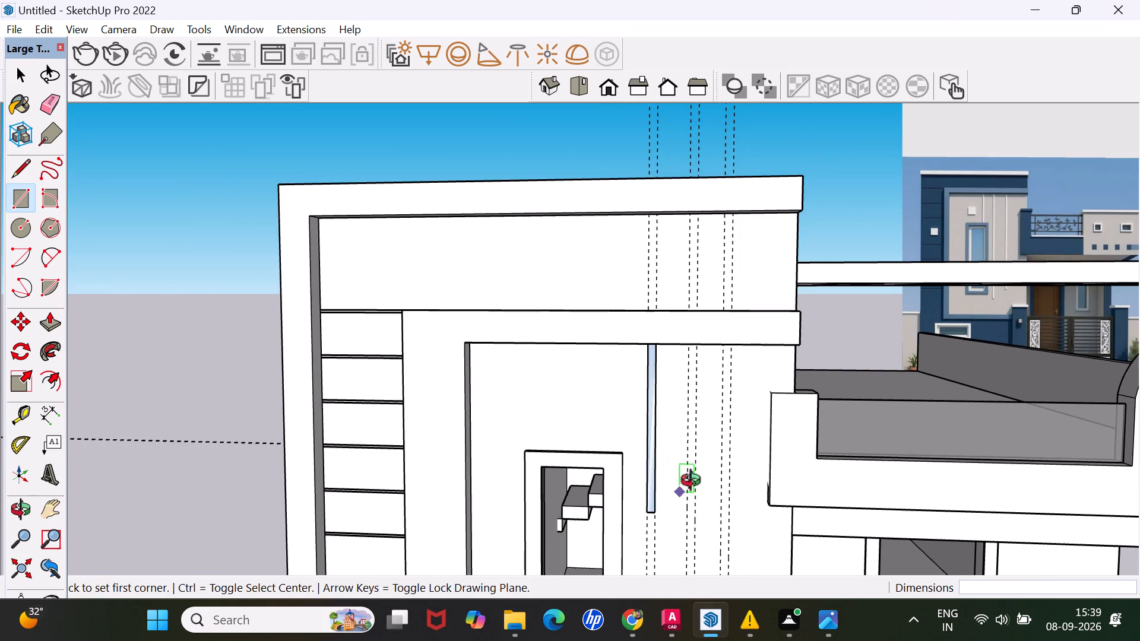
{"action": "middle_click_drag", "start_coordinate": [695, 483], "coordinate": [836, 387]}
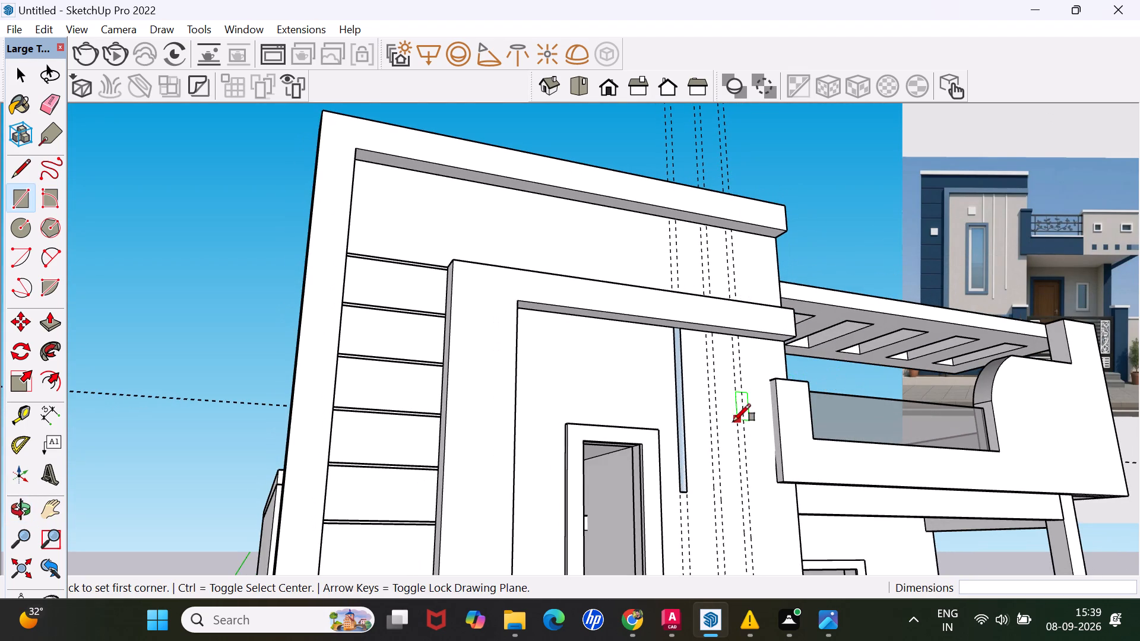
{"action": "middle_click_drag", "start_coordinate": [679, 448], "coordinate": [395, 350]}
{"action": "scroll", "coordinate": [679, 448], "scroll_direction": "down", "scroll_amount": 1}
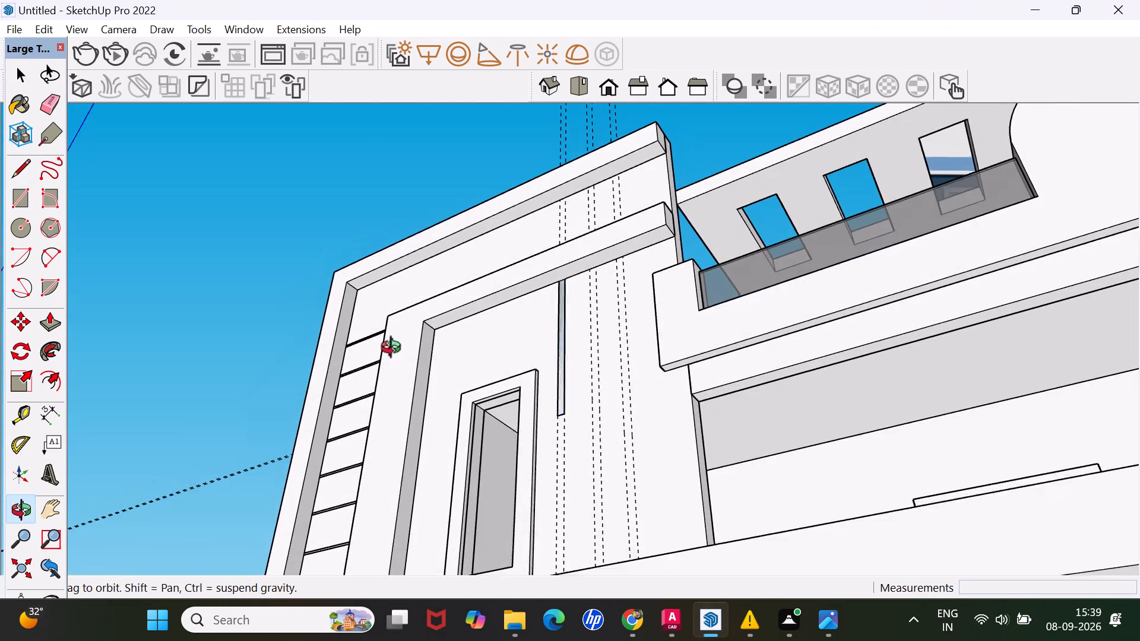
{"action": "middle_click_drag", "start_coordinate": [395, 350], "coordinate": [394, 348]}
{"action": "scroll", "coordinate": [553, 350], "scroll_direction": "up", "scroll_amount": 2}
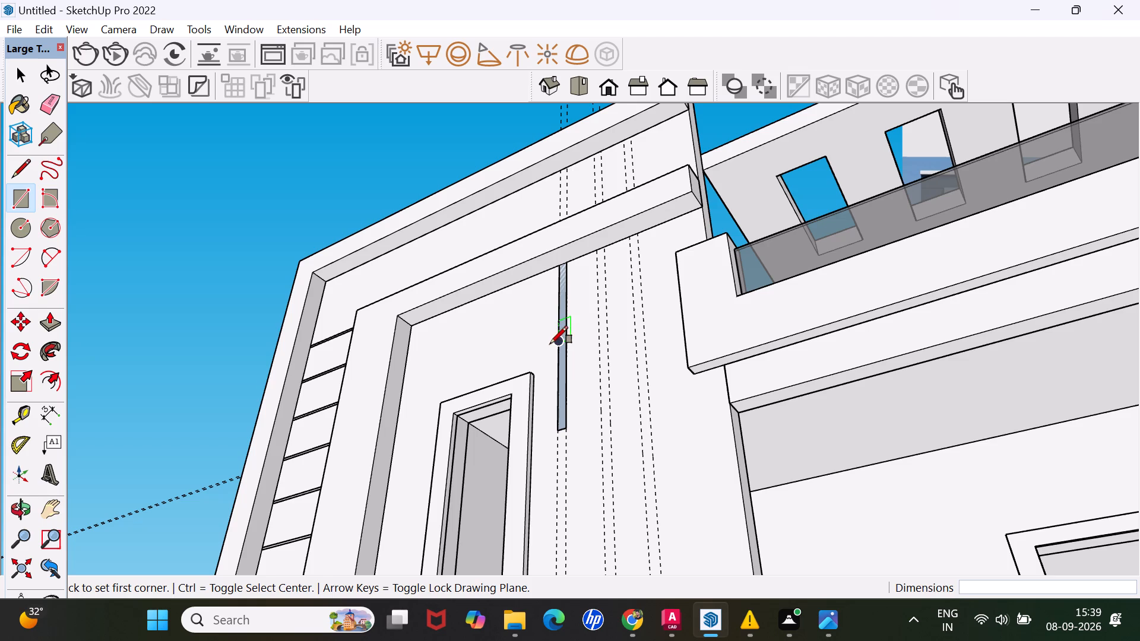
{"action": "key", "text": "p"}
{"action": "middle_click_drag", "start_coordinate": [568, 342], "coordinate": [573, 429]}
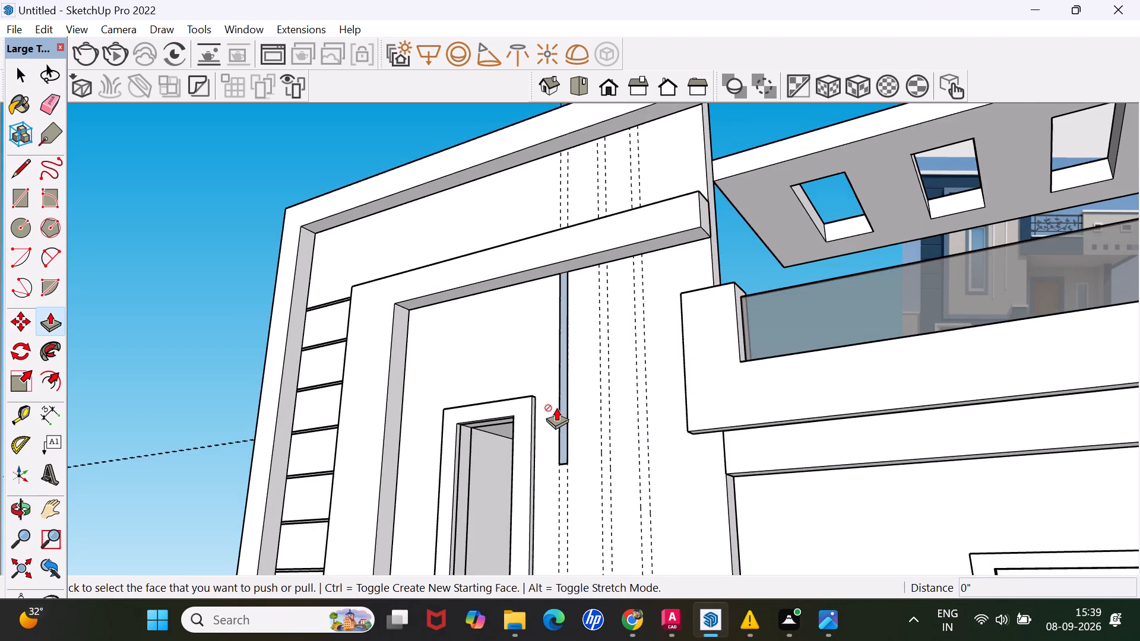
{"action": "scroll", "coordinate": [555, 405], "scroll_direction": "up", "scroll_amount": 3}
{"action": "left_click", "coordinate": [565, 390]}
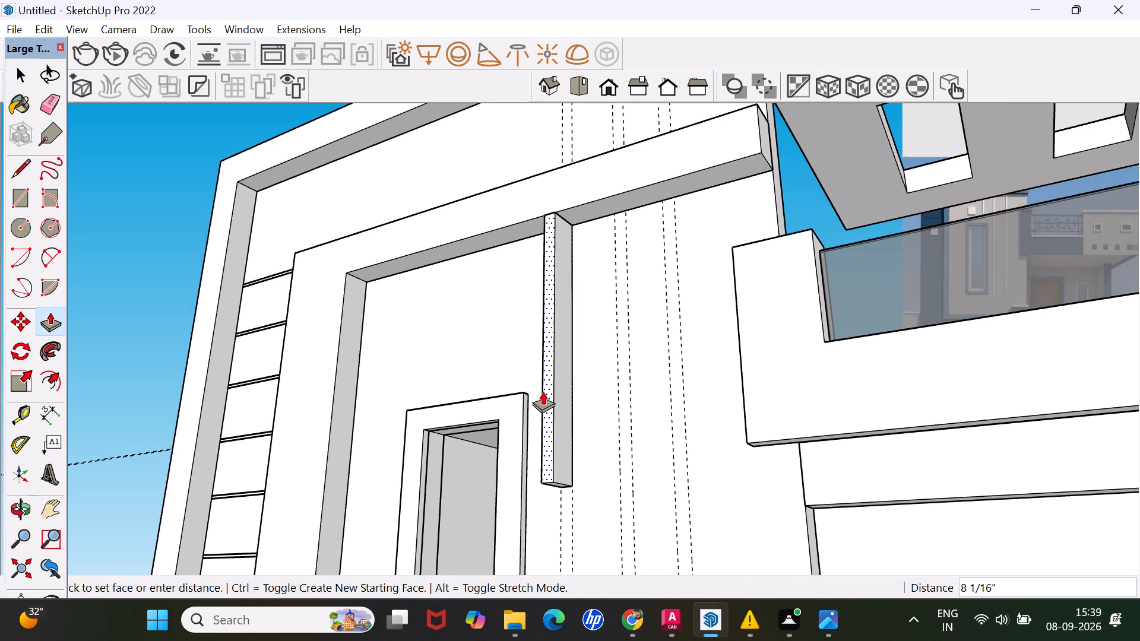
{"action": "key", "text": "3"}
{"action": "key", "text": "Return"}
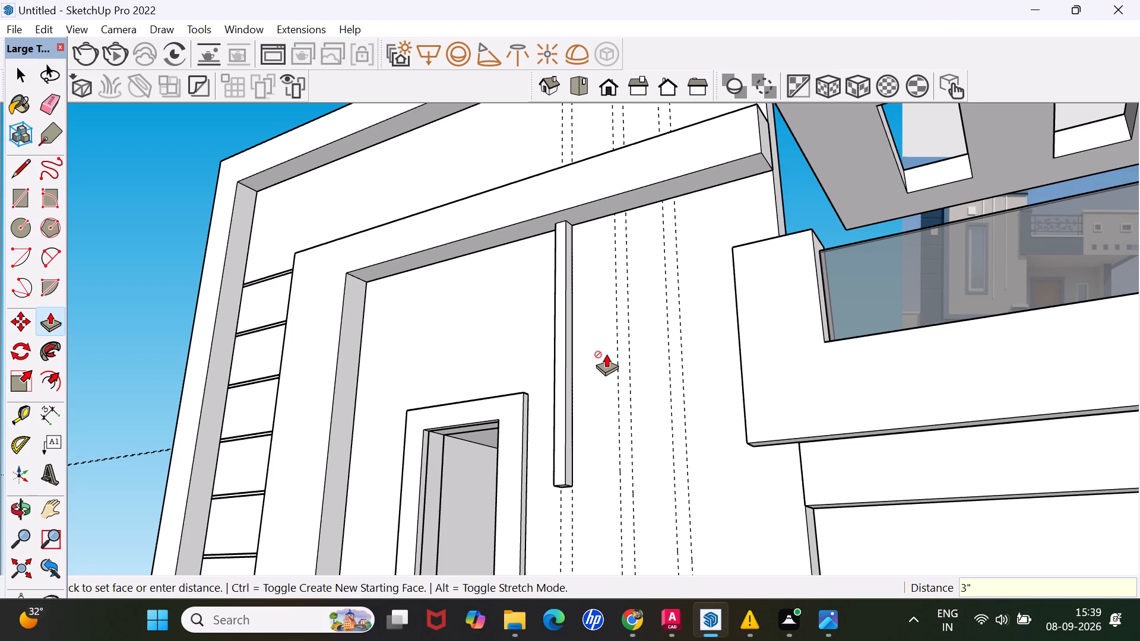
Draw a 3" by about 7' 2" vertical rectangle between the middle pair of guides, starting at the inner frame's underside.
{"action": "middle_click_drag", "start_coordinate": [606, 354], "coordinate": [626, 426]}
{"action": "scroll", "coordinate": [609, 375], "scroll_direction": "down", "scroll_amount": 1}
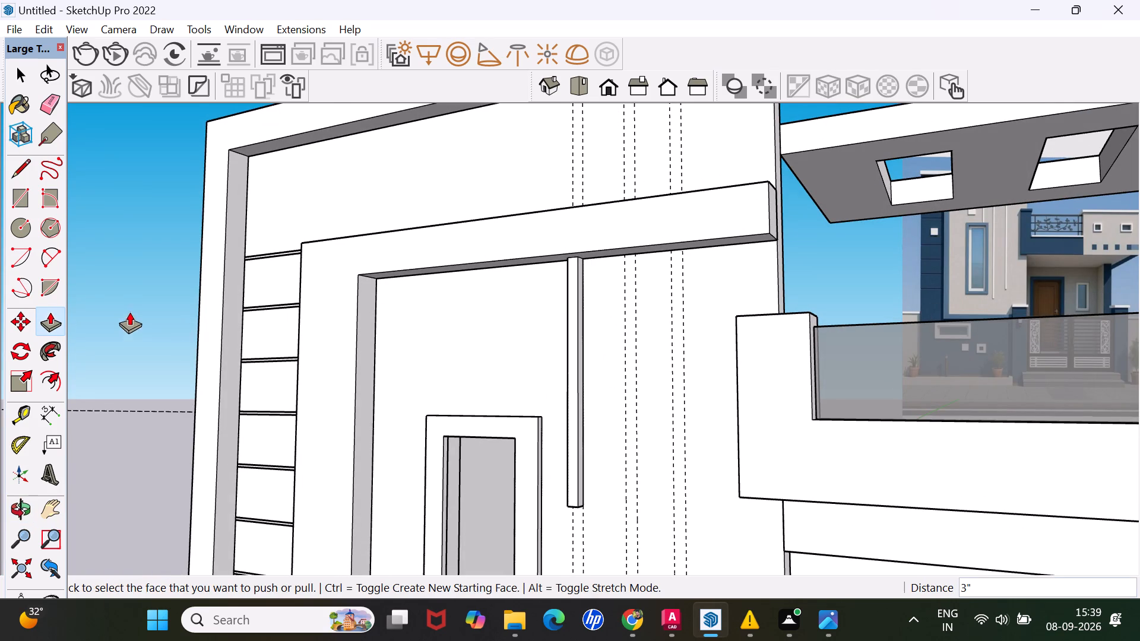
{"action": "left_click", "coordinate": [15, 199]}
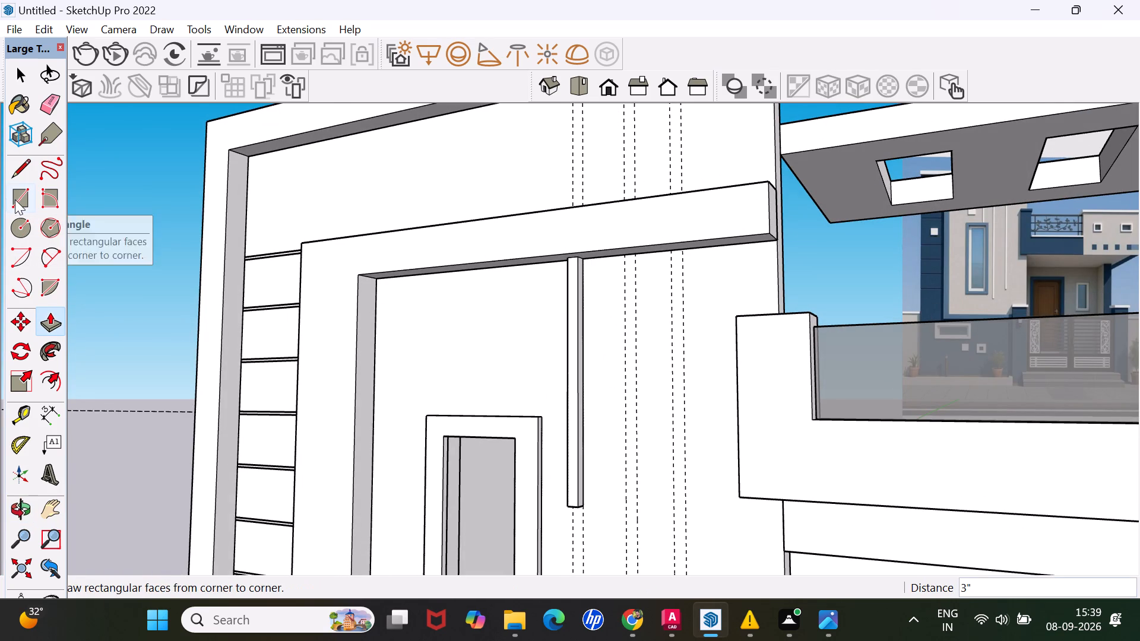
{"action": "scroll", "coordinate": [635, 261], "scroll_direction": "up", "scroll_amount": 5}
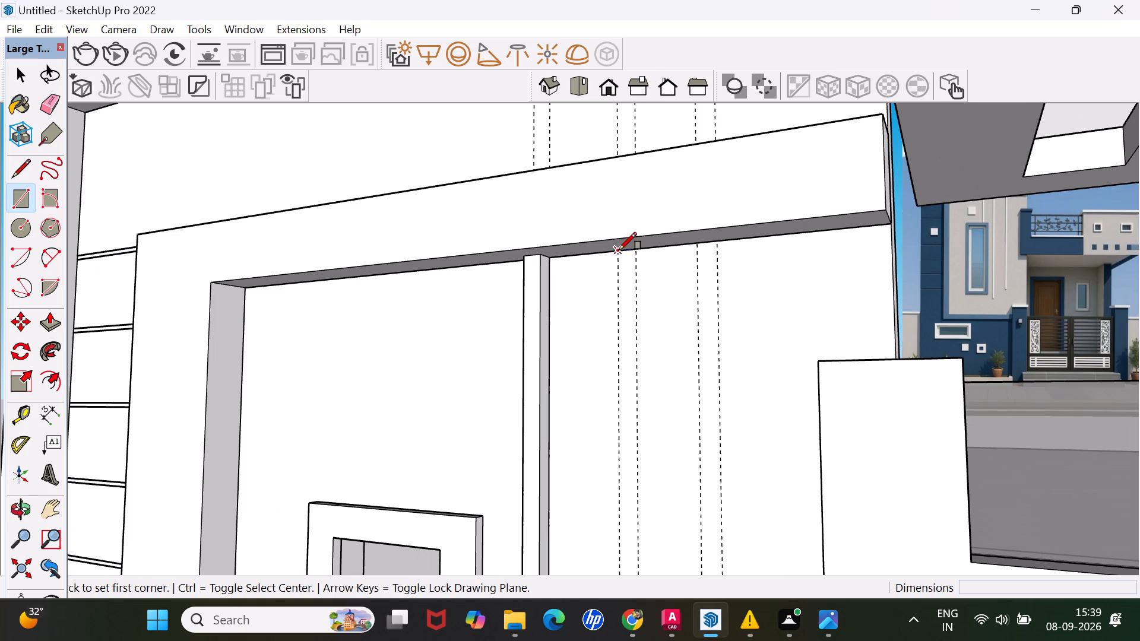
{"action": "left_click", "coordinate": [619, 250]}
{"action": "scroll", "coordinate": [593, 405], "scroll_direction": "down", "scroll_amount": 6}
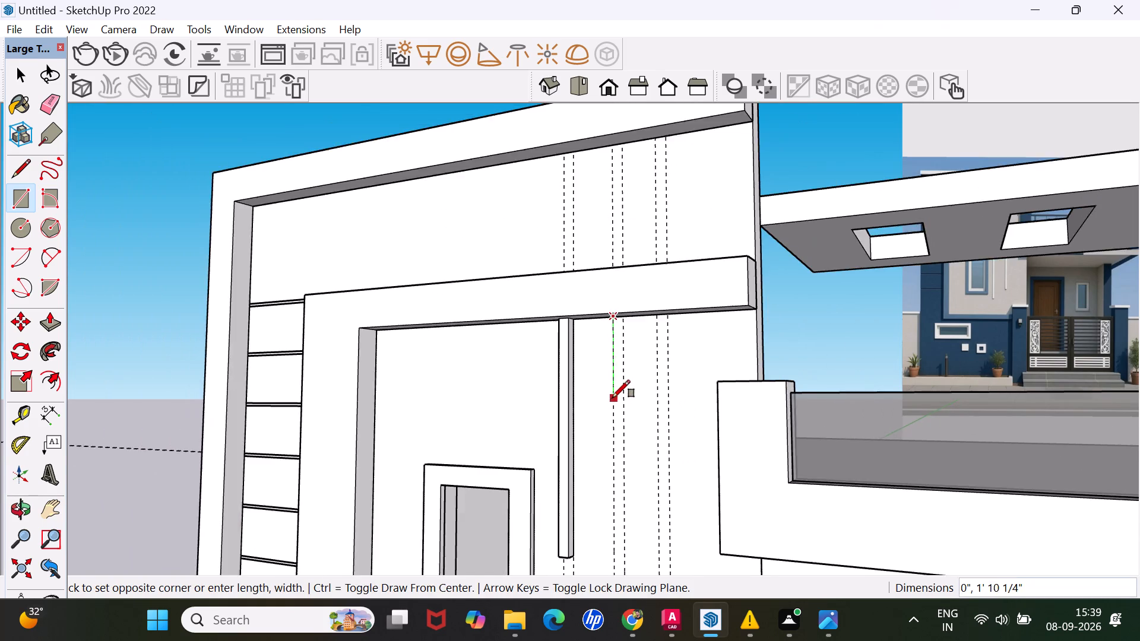
{"action": "scroll", "coordinate": [612, 398], "scroll_direction": "down", "scroll_amount": 5}
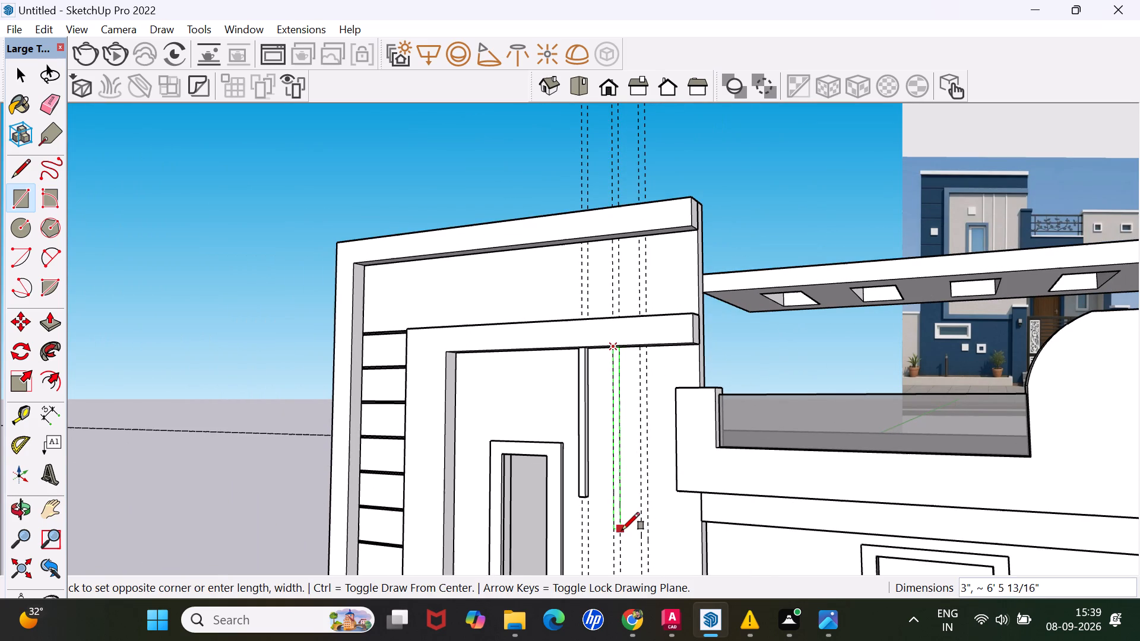
{"action": "scroll", "coordinate": [621, 531], "scroll_direction": "up", "scroll_amount": 1}
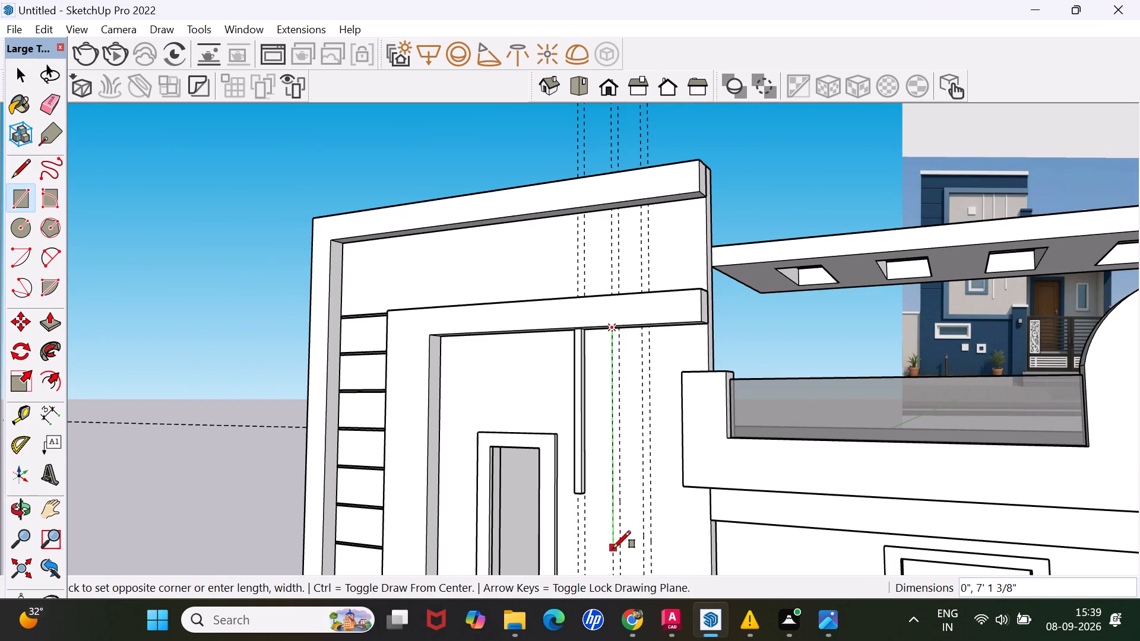
{"action": "left_click", "coordinate": [617, 549]}
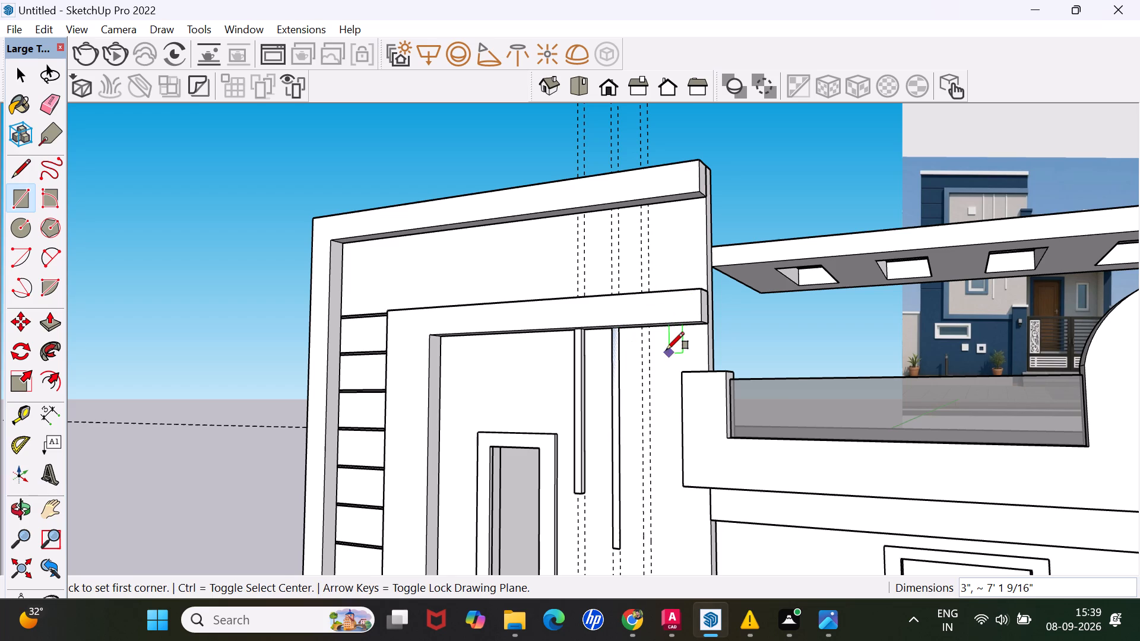
Draw a 3" by about 9' 7" vertical rectangle between the guides farthest from the window, starting at the inner frame's underside.
{"action": "scroll", "coordinate": [661, 341], "scroll_direction": "up", "scroll_amount": 7}
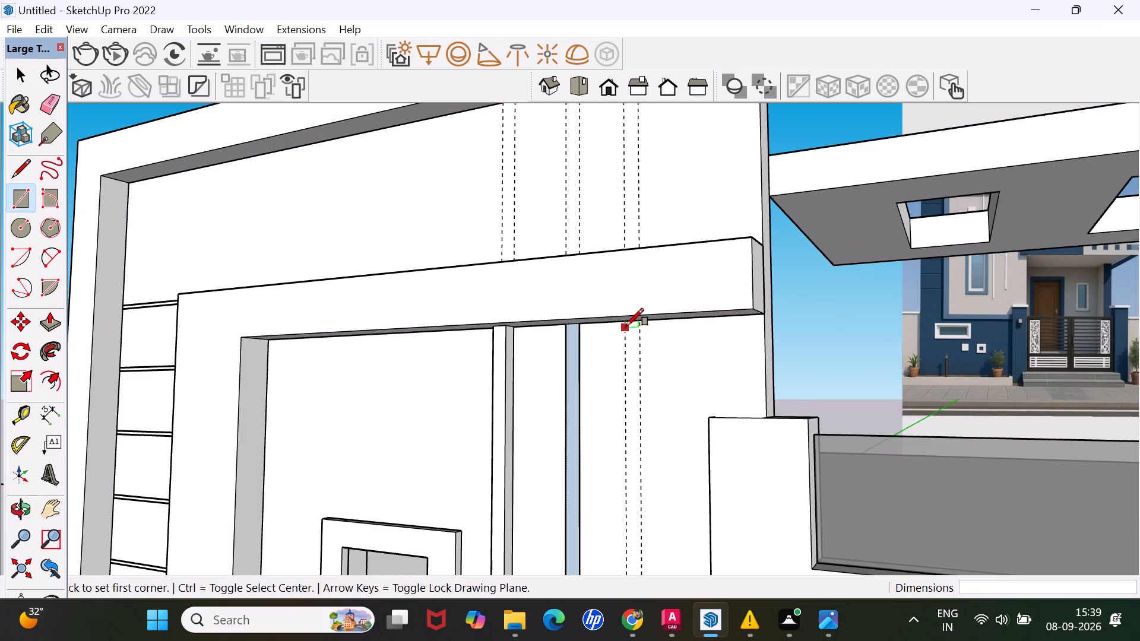
{"action": "left_click", "coordinate": [626, 325]}
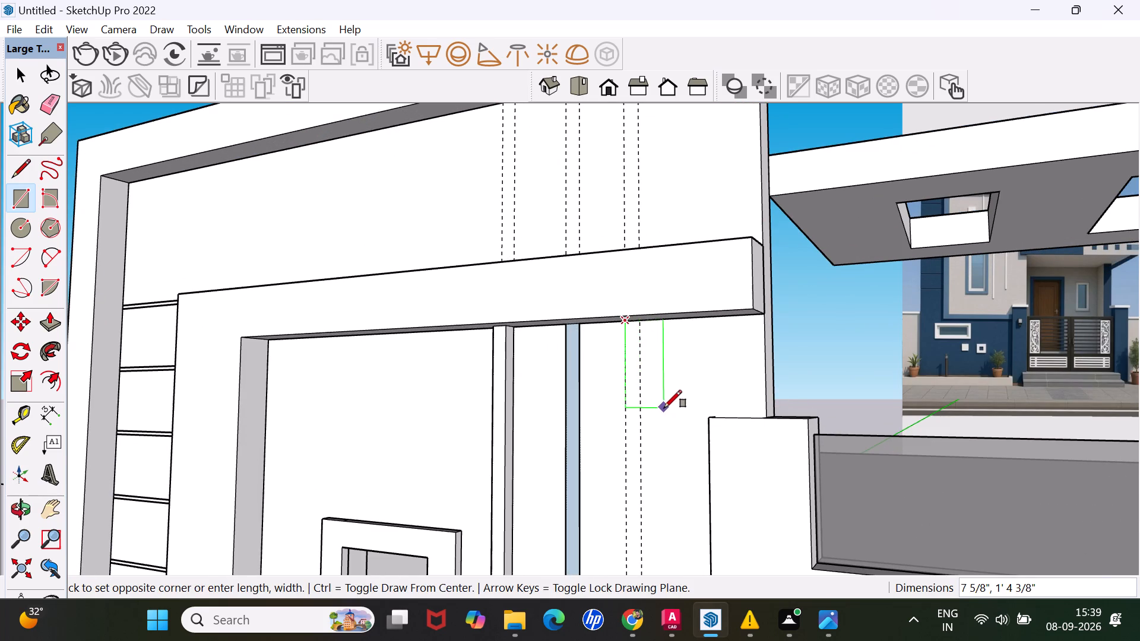
{"action": "scroll", "coordinate": [664, 408], "scroll_direction": "down", "scroll_amount": 11}
{"action": "scroll", "coordinate": [622, 431], "scroll_direction": "down", "scroll_amount": 6}
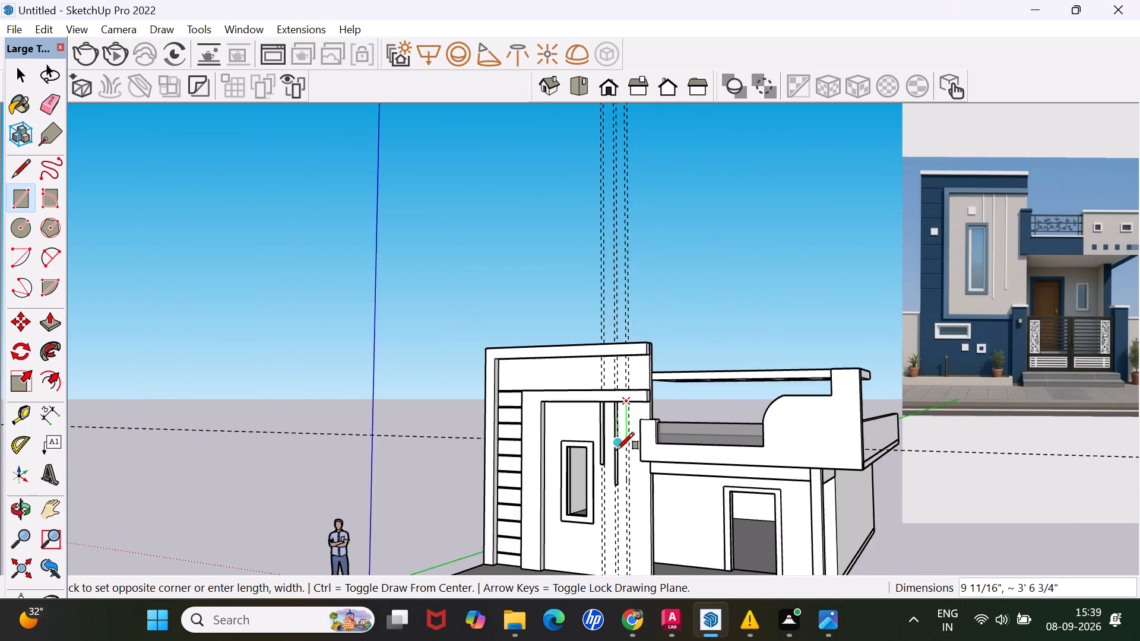
{"action": "scroll", "coordinate": [616, 450], "scroll_direction": "down", "scroll_amount": 8}
{"action": "scroll", "coordinate": [614, 493], "scroll_direction": "up", "scroll_amount": 5}
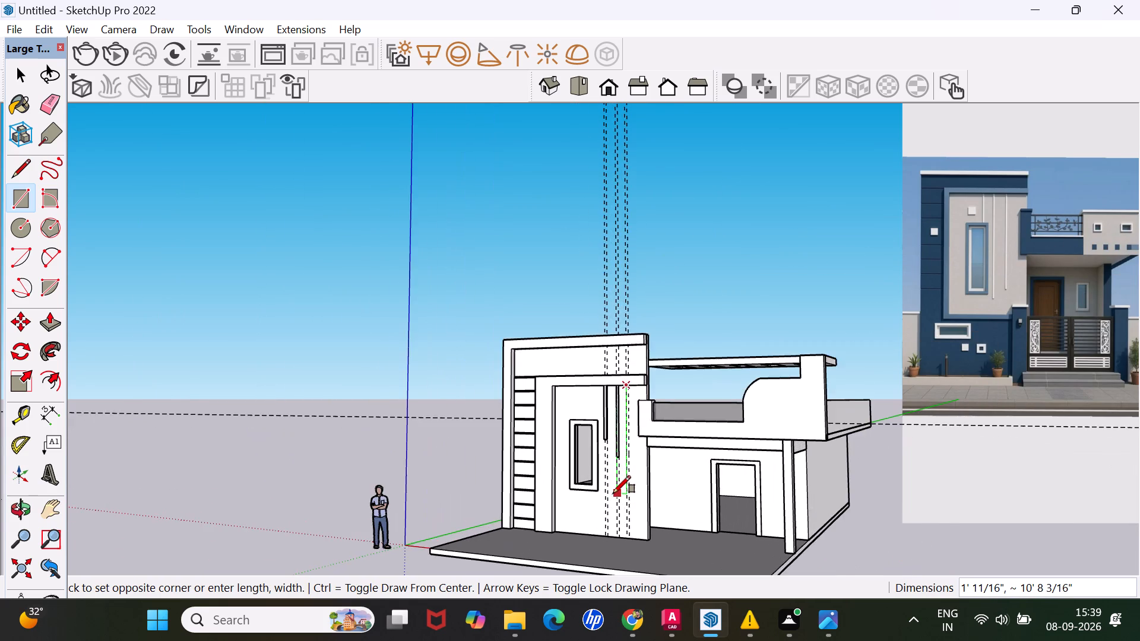
{"action": "scroll", "coordinate": [613, 493], "scroll_direction": "up", "scroll_amount": 5}
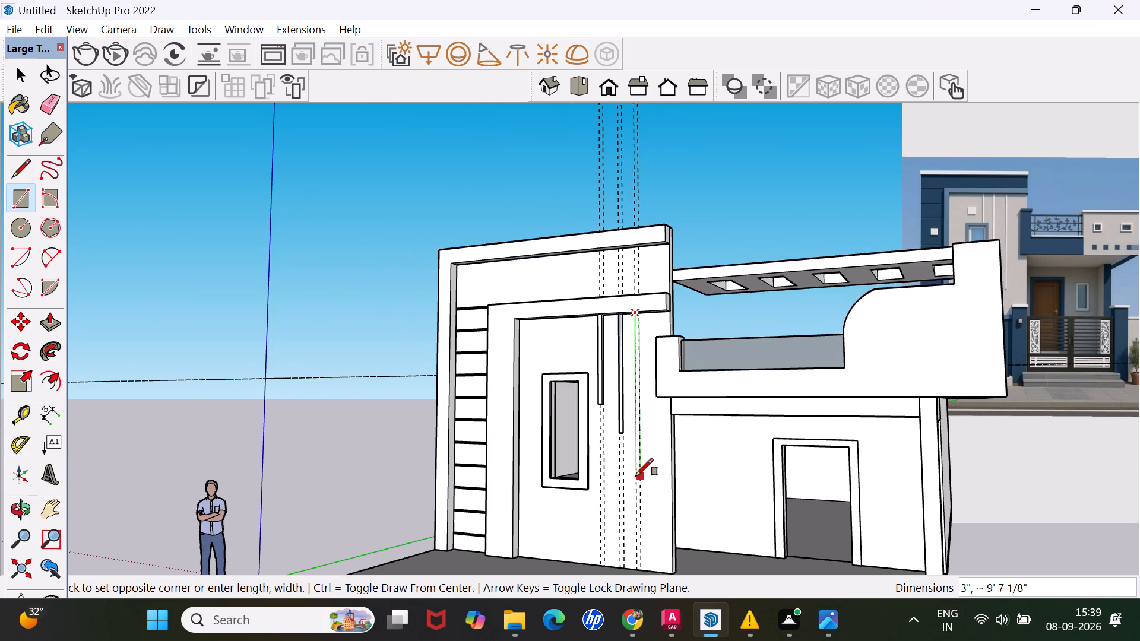
{"action": "left_click", "coordinate": [636, 478]}
Push/Pull the middle vertical strip and the one farthest from the window outward by 3" each.
{"action": "scroll", "coordinate": [635, 397], "scroll_direction": "up", "scroll_amount": 2}
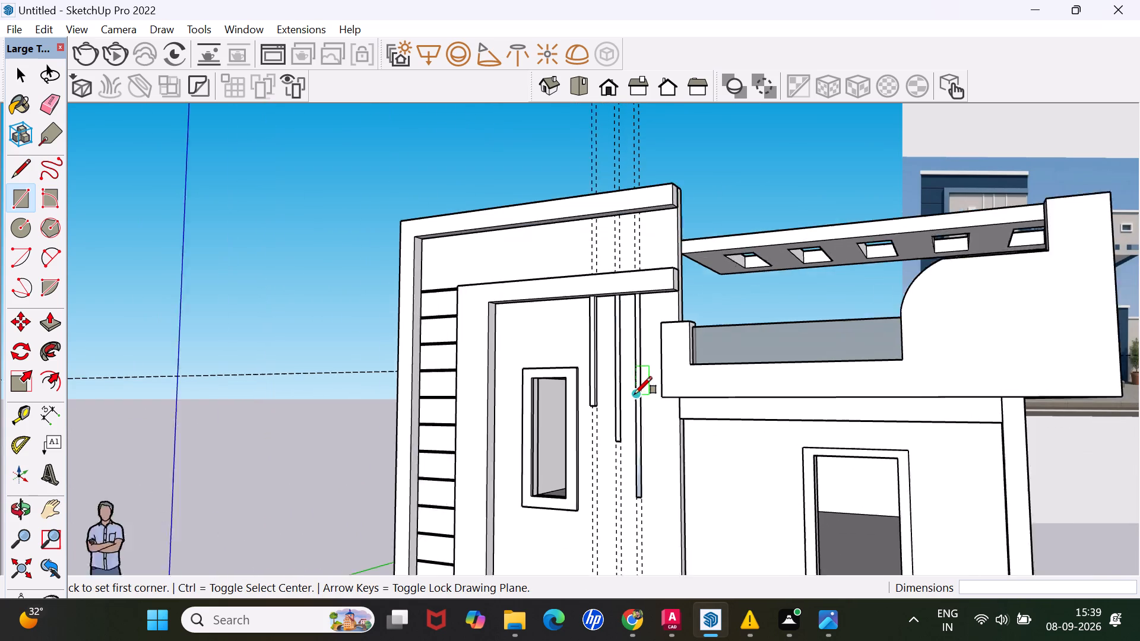
{"action": "scroll", "coordinate": [634, 394], "scroll_direction": "up", "scroll_amount": 2}
{"action": "scroll", "coordinate": [602, 349], "scroll_direction": "up", "scroll_amount": 3}
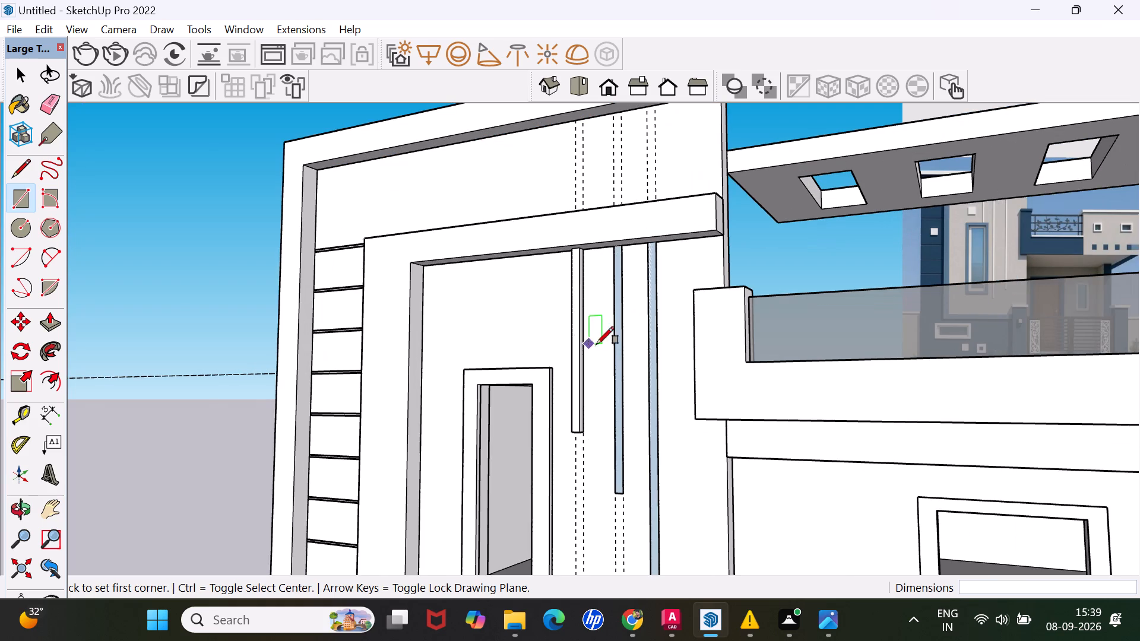
{"action": "key", "text": "p"}
{"action": "left_click", "coordinate": [616, 360]}
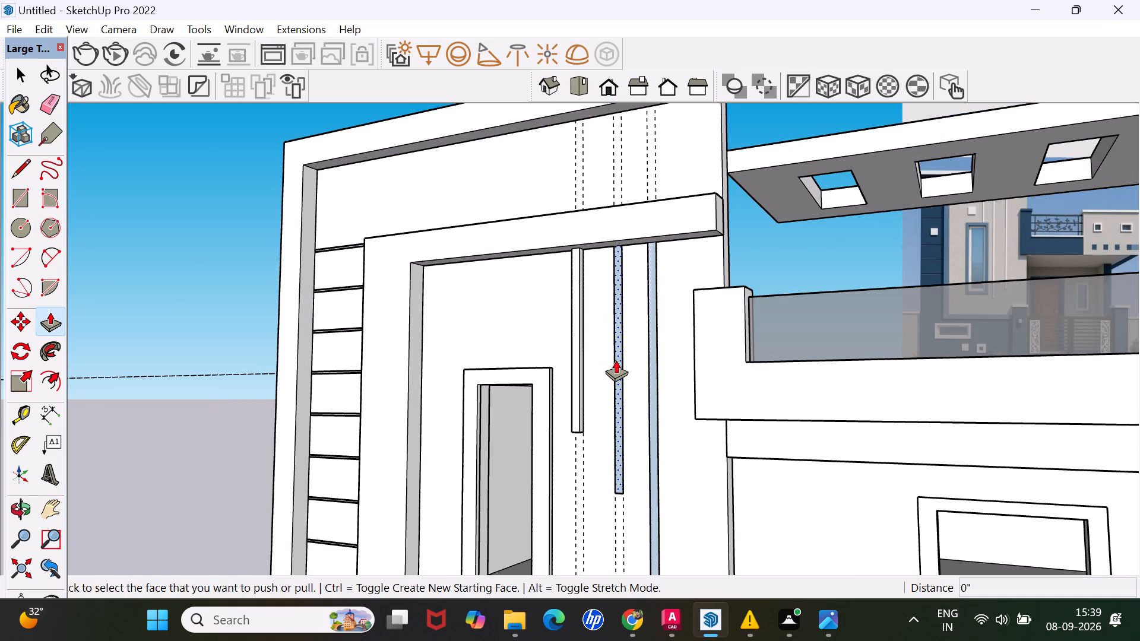
{"action": "key", "text": "3"}
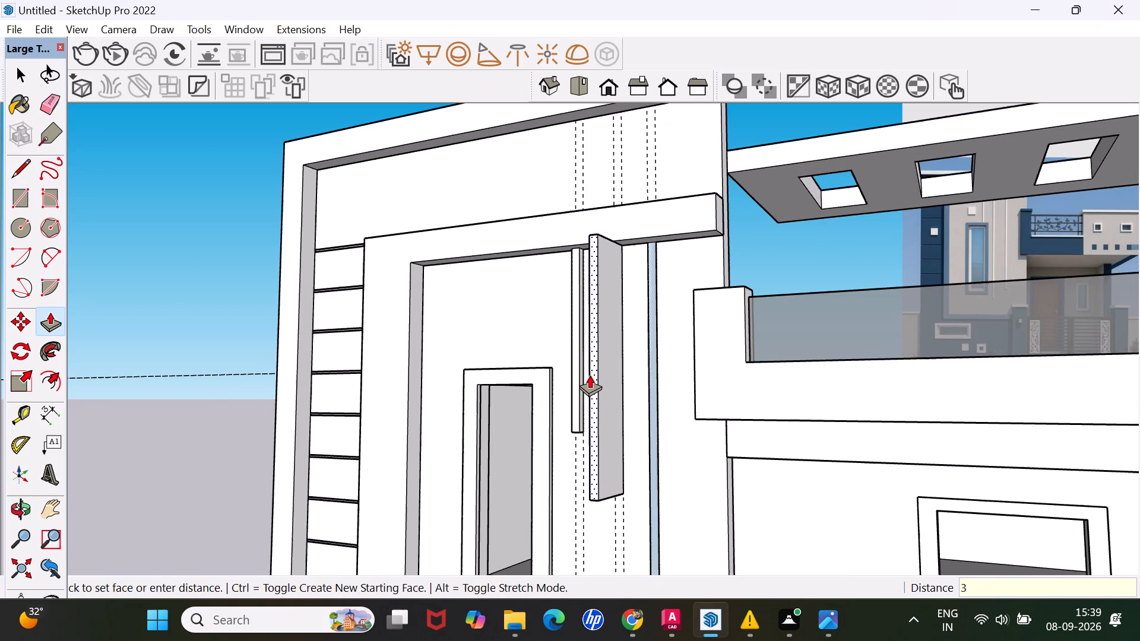
{"action": "key", "text": "Return"}
{"action": "left_click", "coordinate": [651, 388]}
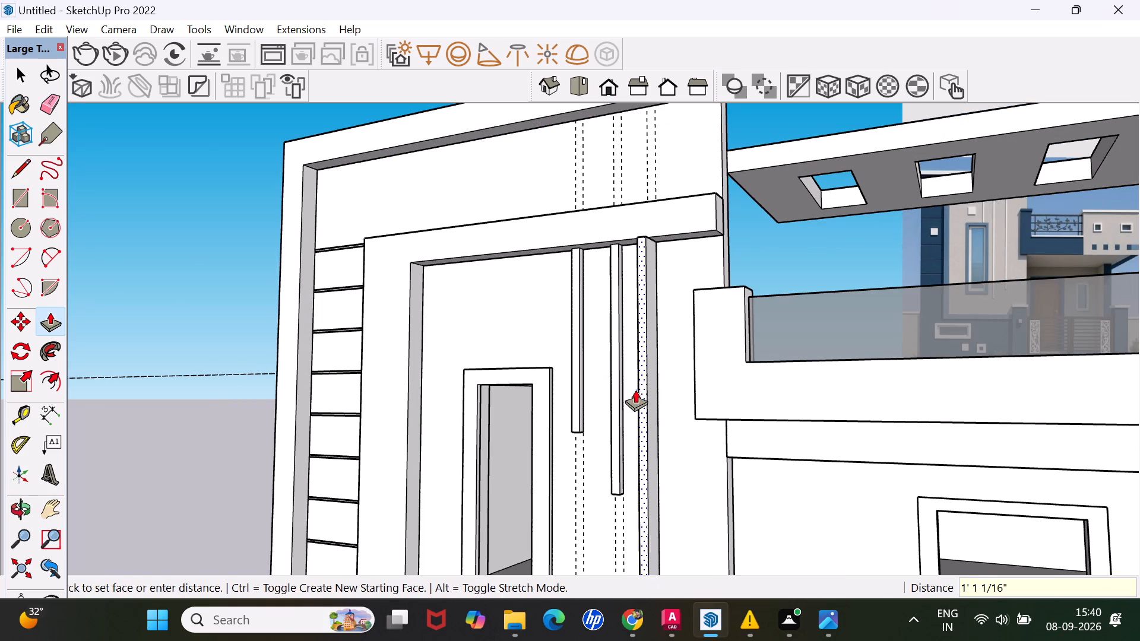
{"action": "key", "text": "3"}
{"action": "key", "text": "Return"}
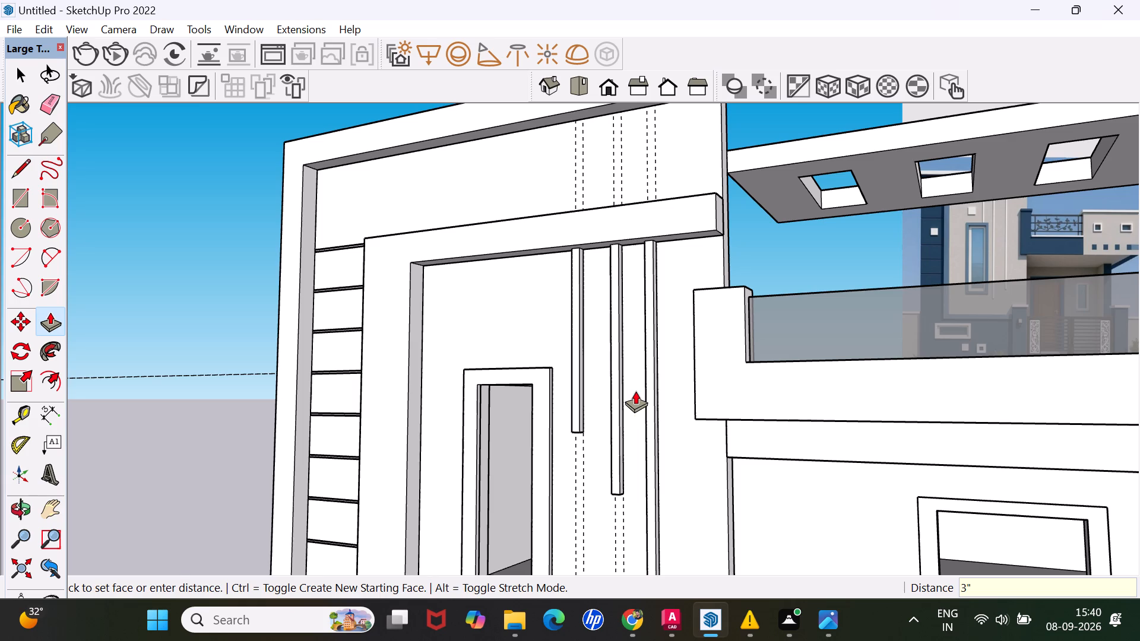
Draw a rectangle about 2' 1" wide by 1' 11" tall on the wall above the tall window, below the inner frame.
{"action": "scroll", "coordinate": [645, 382], "scroll_direction": "down", "scroll_amount": 7}
{"action": "middle_click_drag", "start_coordinate": [620, 440], "coordinate": [735, 418]}
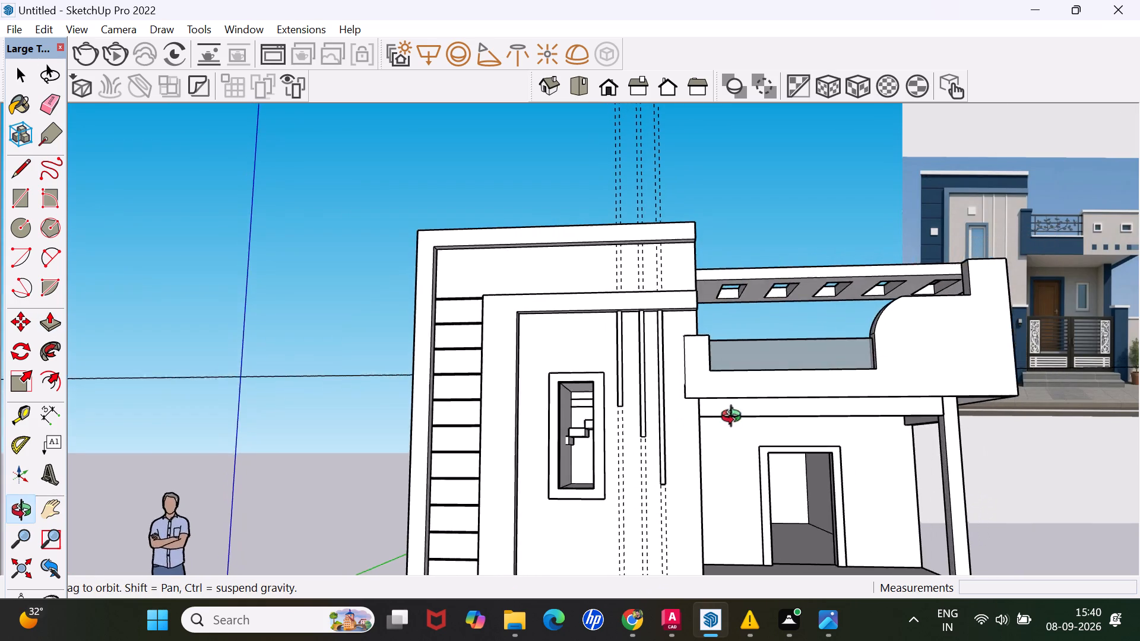
{"action": "middle_click_drag", "start_coordinate": [735, 418], "coordinate": [806, 419]}
{"action": "scroll", "coordinate": [610, 342], "scroll_direction": "down", "scroll_amount": 1}
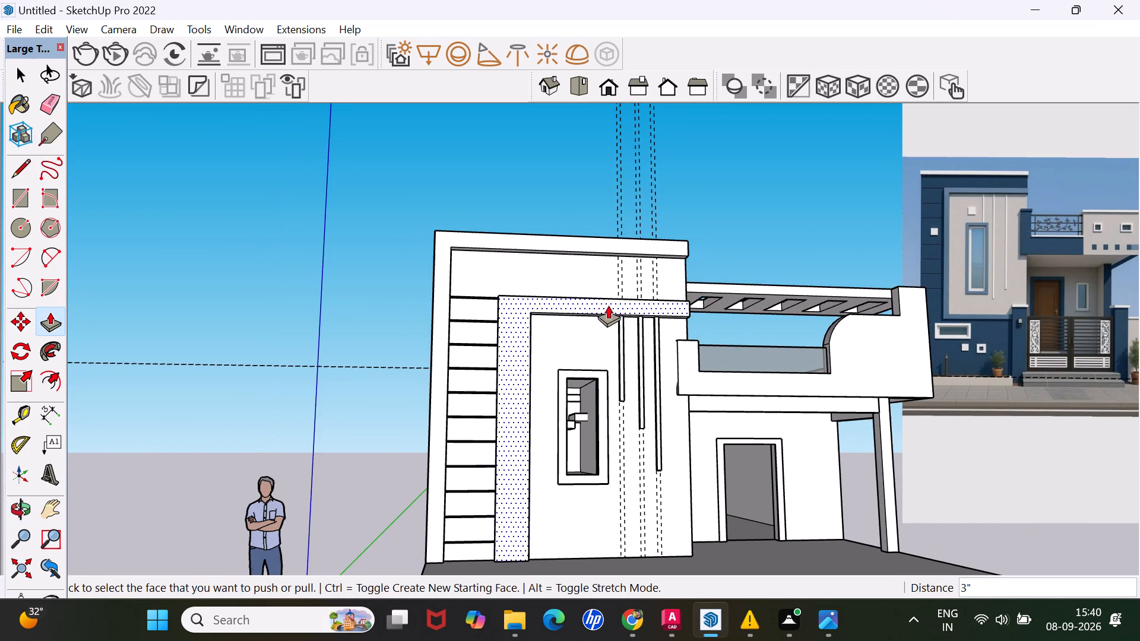
{"action": "scroll", "coordinate": [560, 315], "scroll_direction": "up", "scroll_amount": 3}
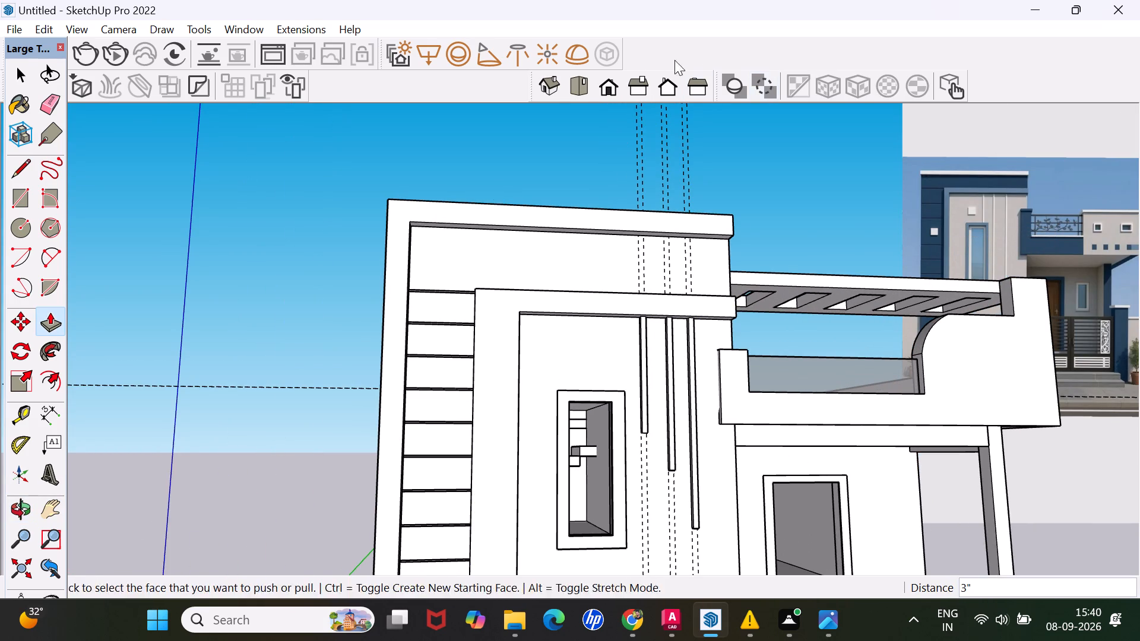
{"action": "left_click", "coordinate": [19, 196]}
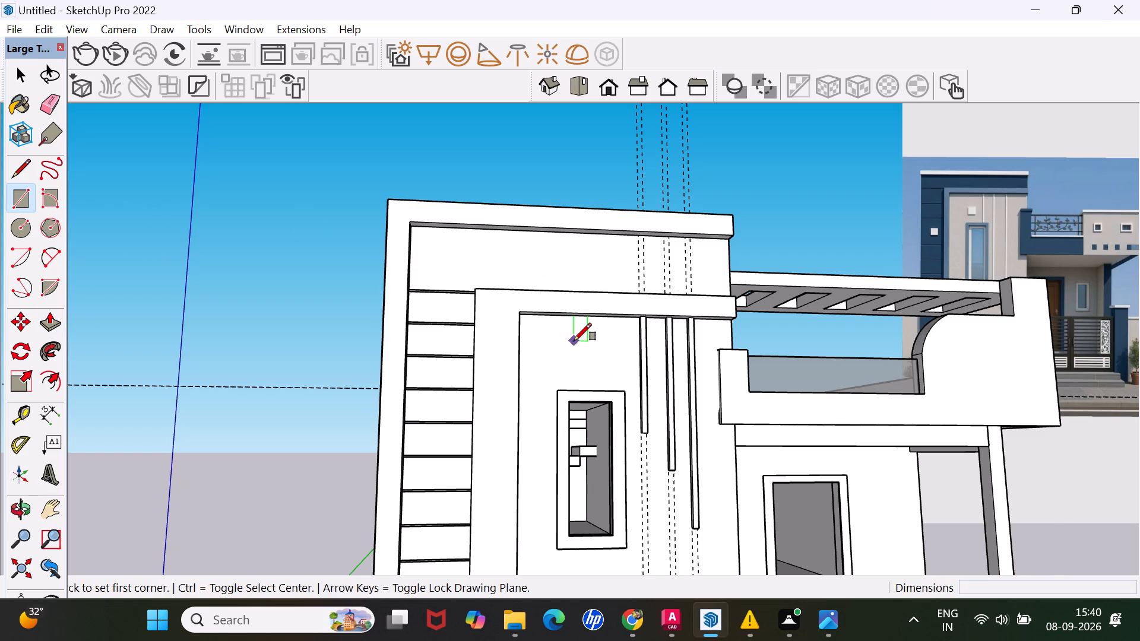
{"action": "scroll", "coordinate": [574, 345], "scroll_direction": "up", "scroll_amount": 4}
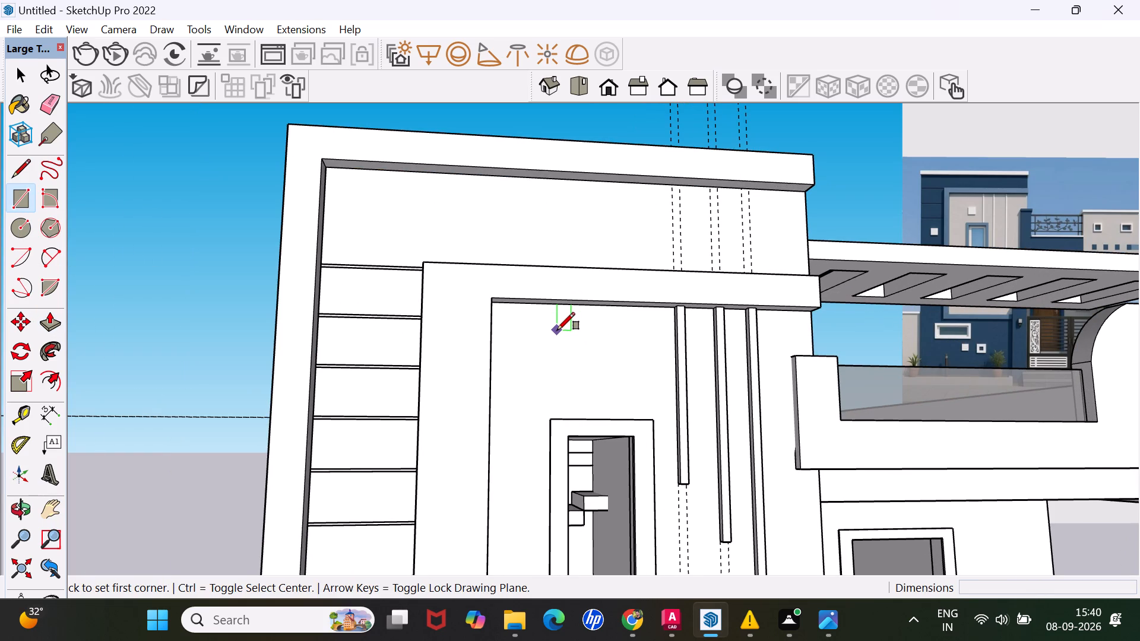
{"action": "left_click", "coordinate": [557, 330]}
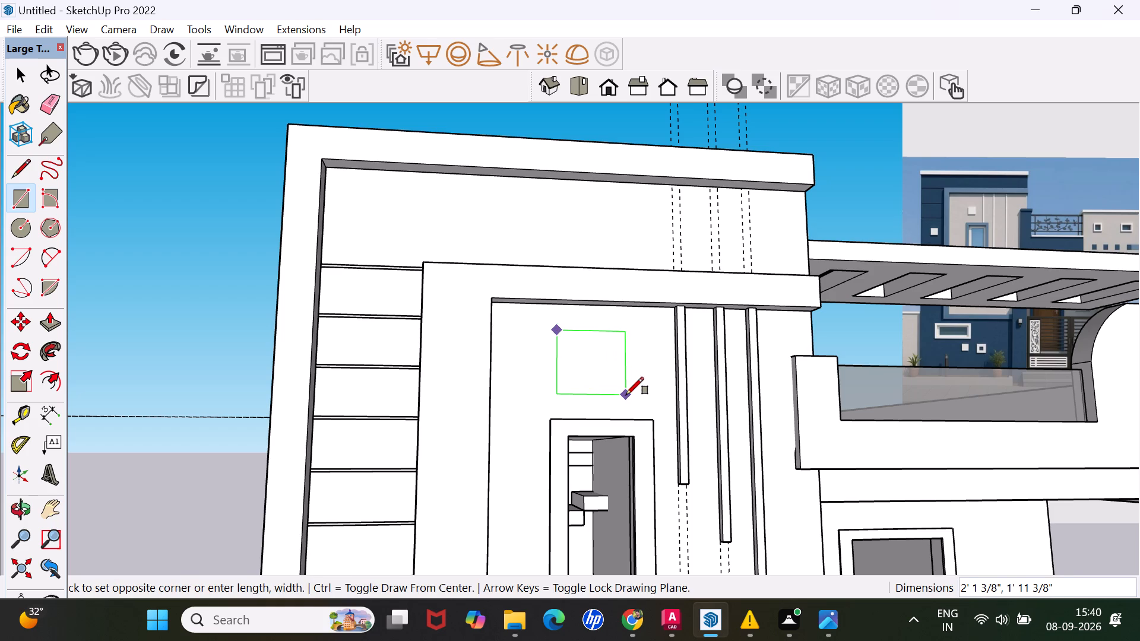
{"action": "left_click", "coordinate": [626, 395]}
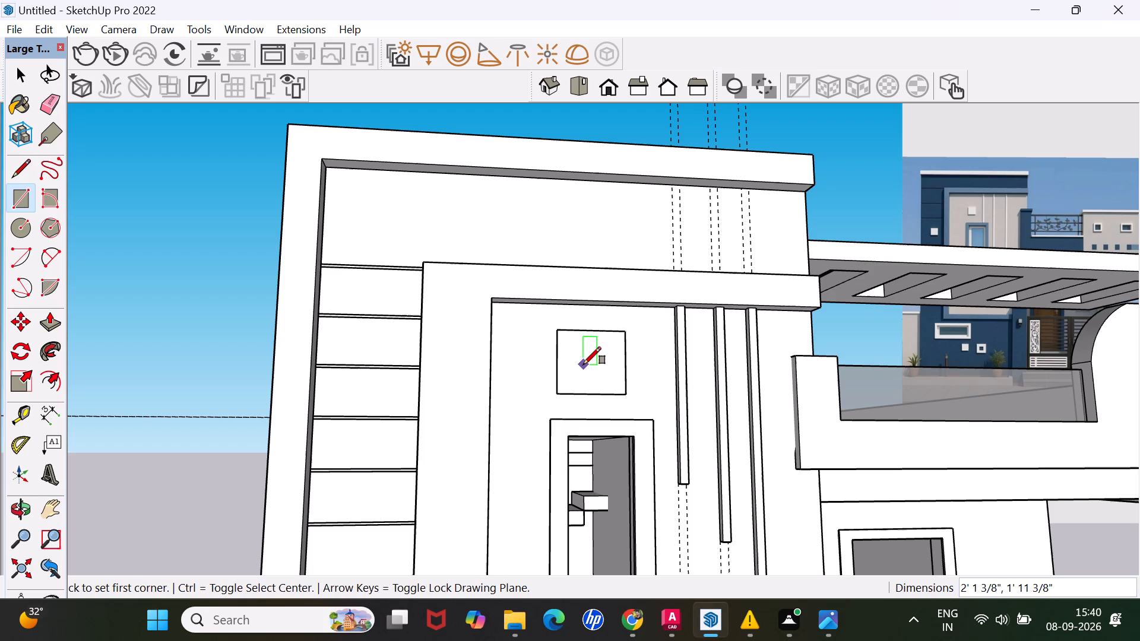
{"action": "key", "text": "space"}
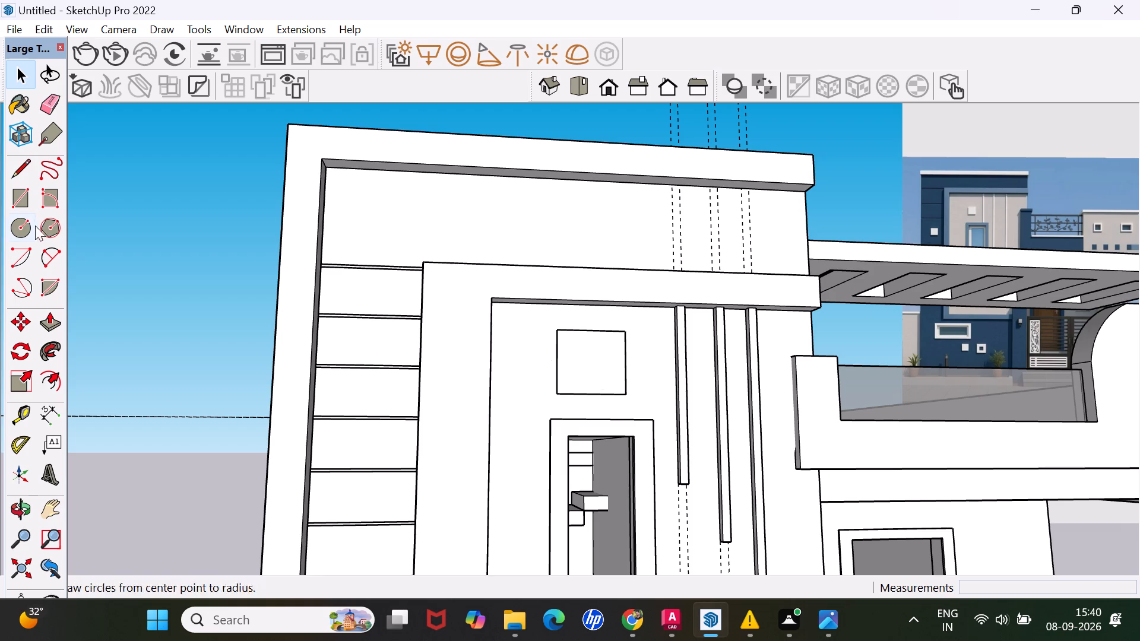
Divide the rectangle above the window into quarters with horizontal and vertical lines through its edge midpoints.
{"action": "left_click", "coordinate": [23, 158]}
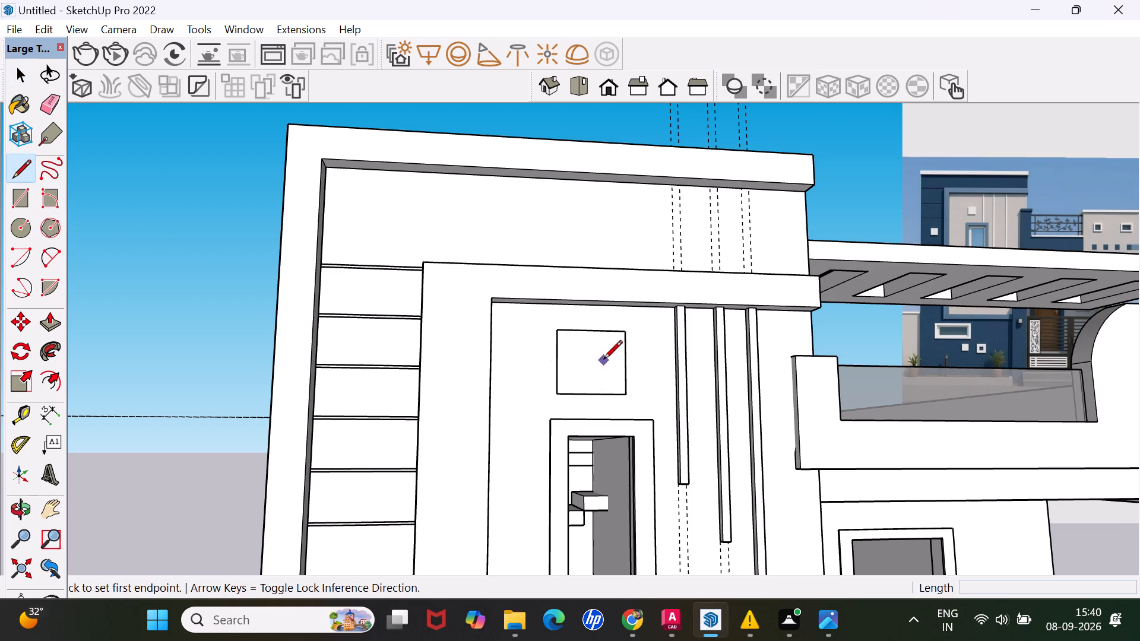
{"action": "left_click", "coordinate": [556, 358]}
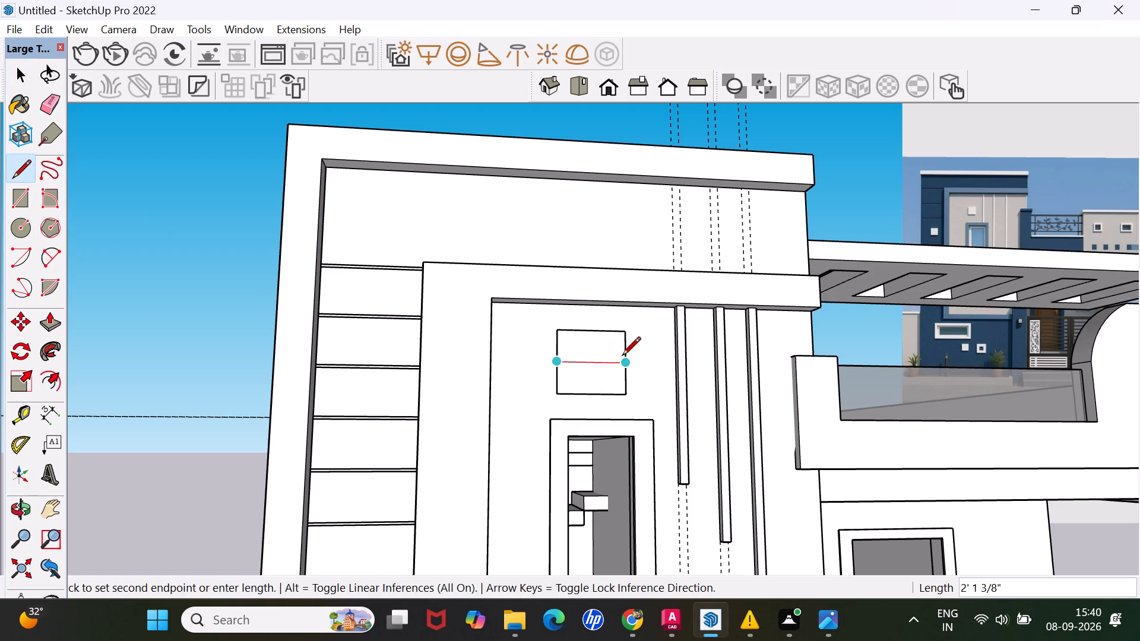
{"action": "left_click", "coordinate": [622, 357]}
{"action": "left_click", "coordinate": [592, 394]}
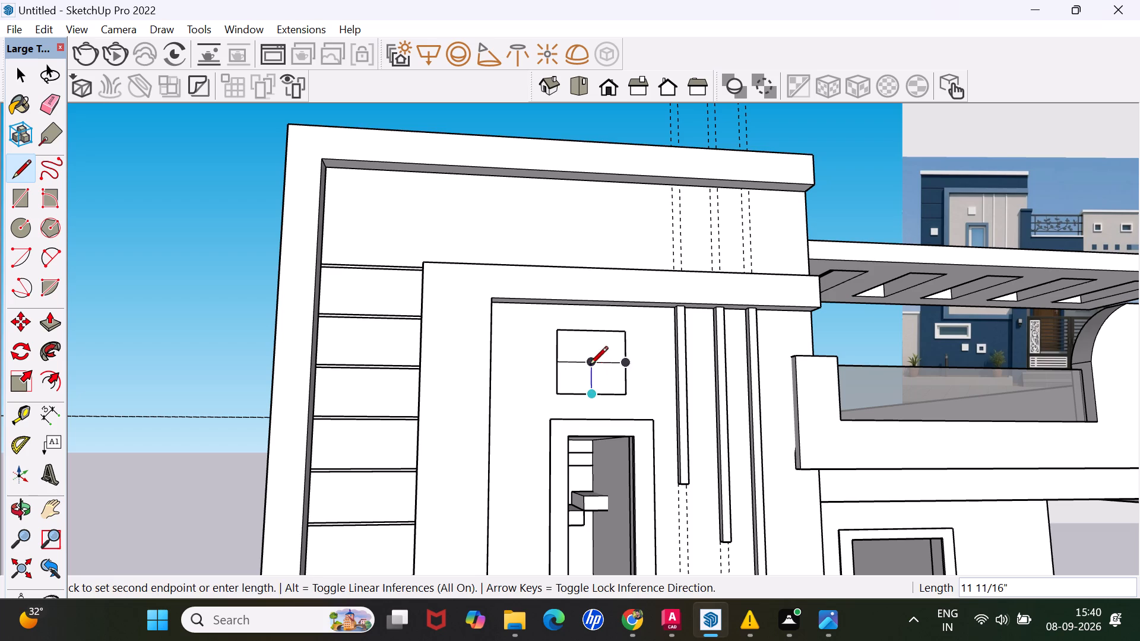
{"action": "left_click", "coordinate": [588, 331]}
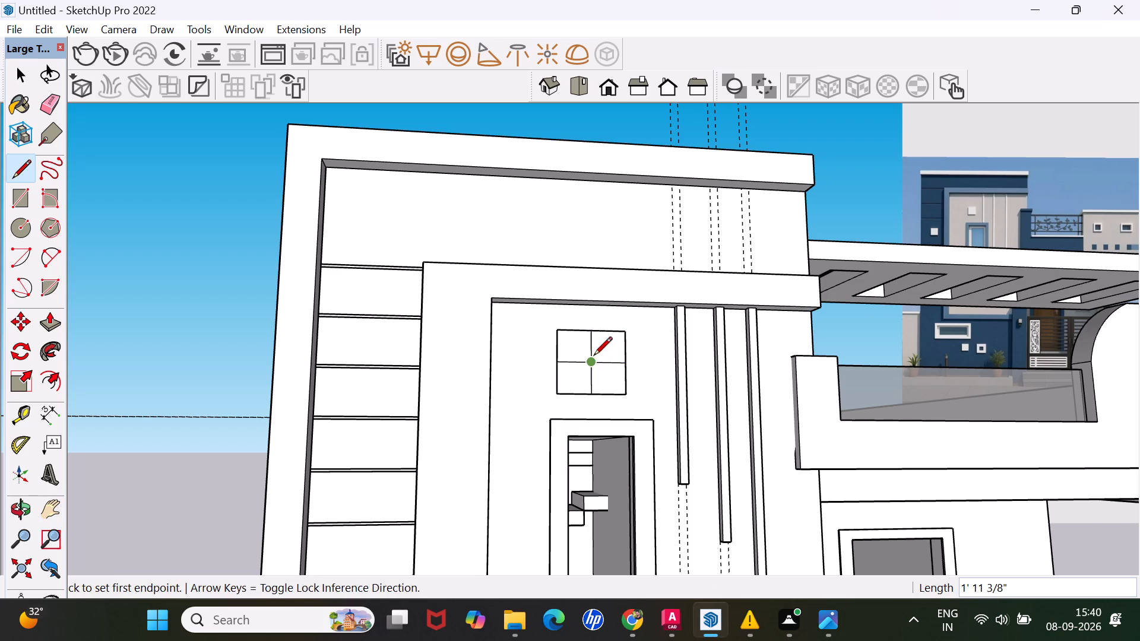
Draw a second vertical line just beside the vertical centre line and a second horizontal line just below the horizontal one, forming narrow cross bars.
{"action": "scroll", "coordinate": [579, 335], "scroll_direction": "up", "scroll_amount": 6}
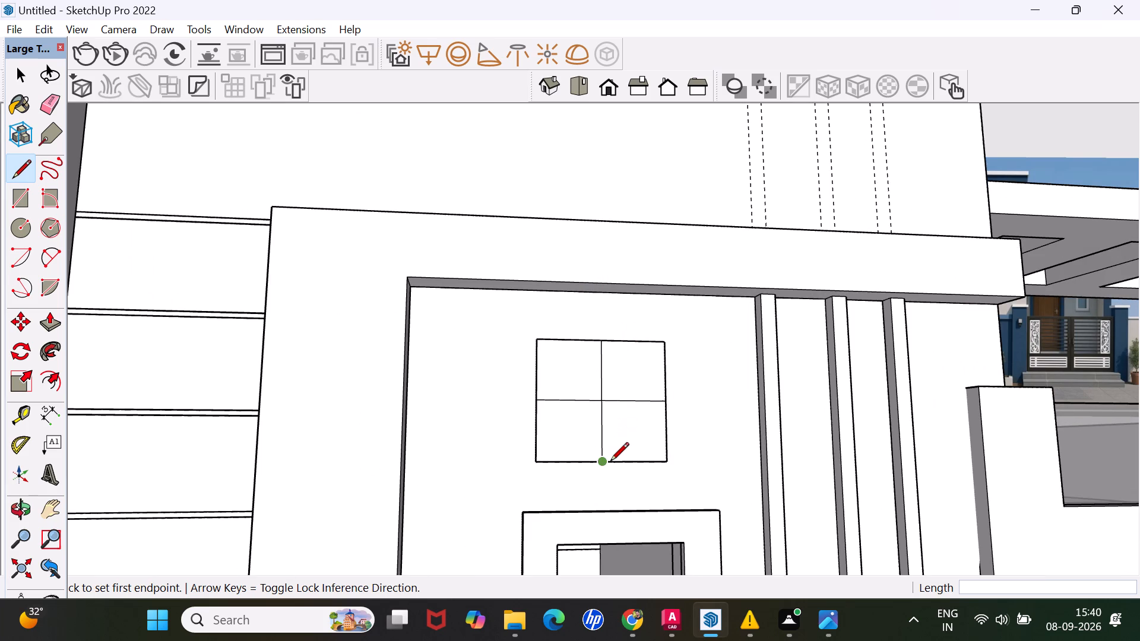
{"action": "scroll", "coordinate": [608, 460], "scroll_direction": "up", "scroll_amount": 7}
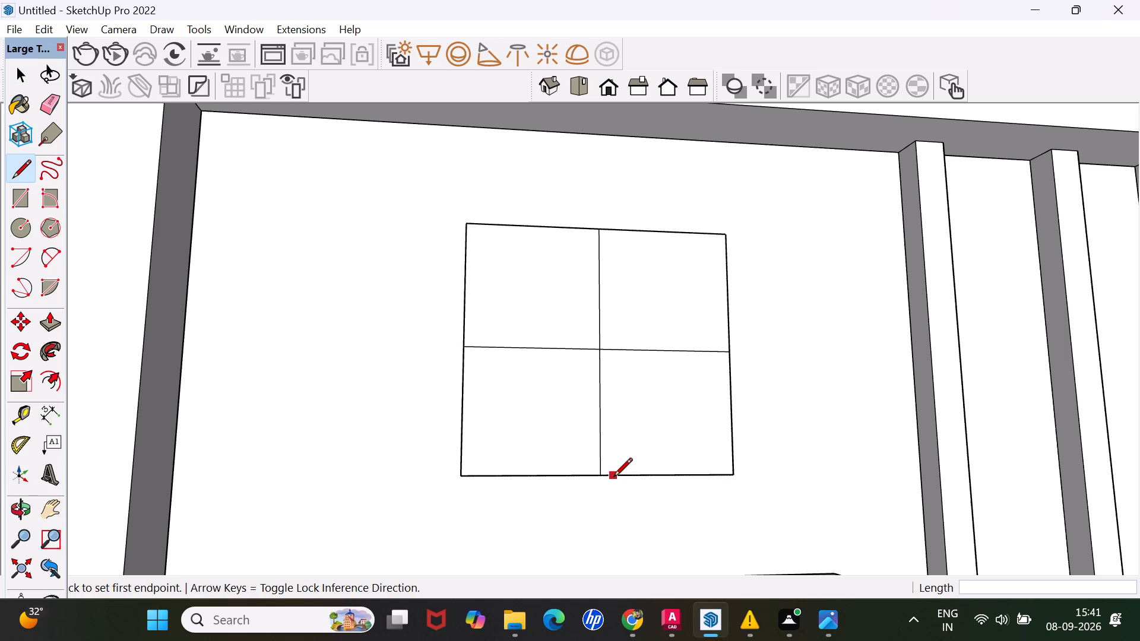
{"action": "left_click", "coordinate": [613, 478]}
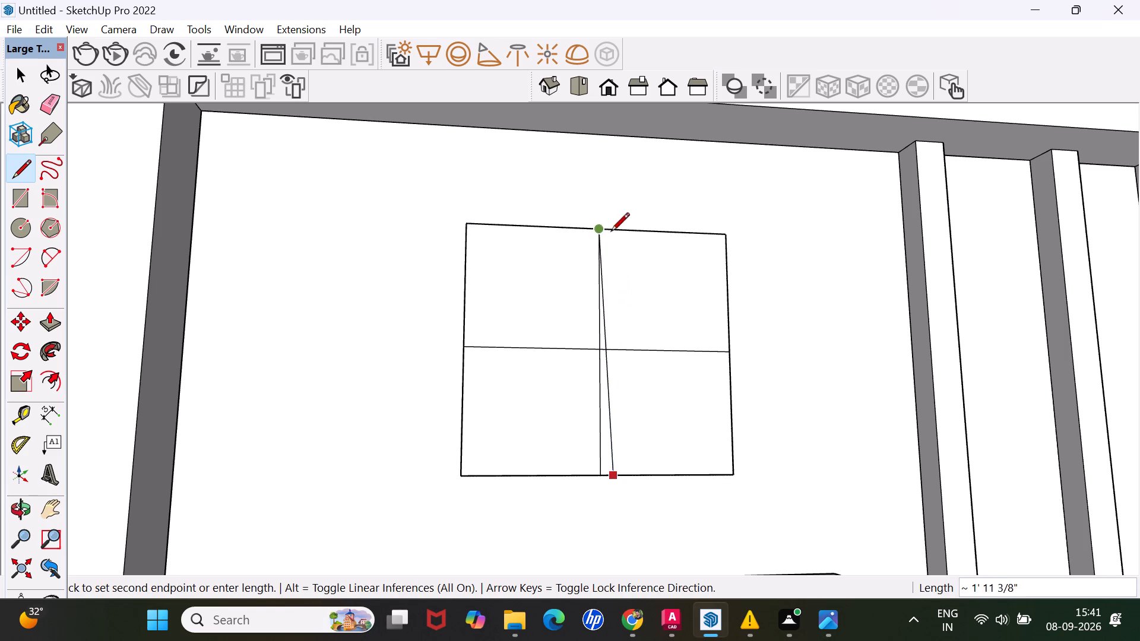
{"action": "left_click", "coordinate": [615, 230]}
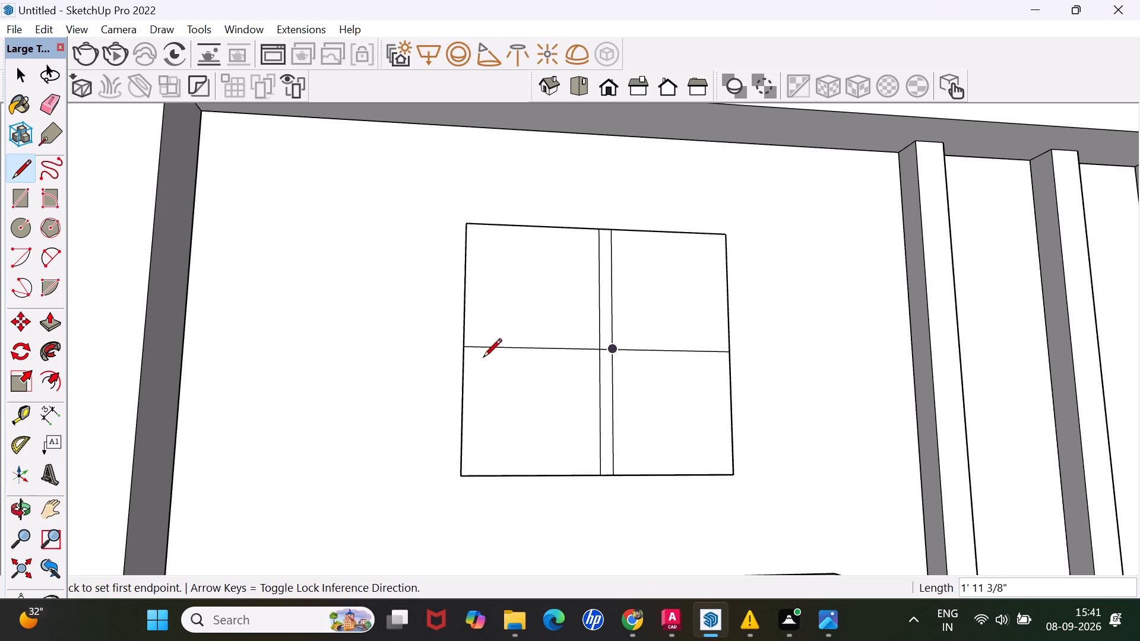
{"action": "scroll", "coordinate": [444, 351], "scroll_direction": "up", "scroll_amount": 3}
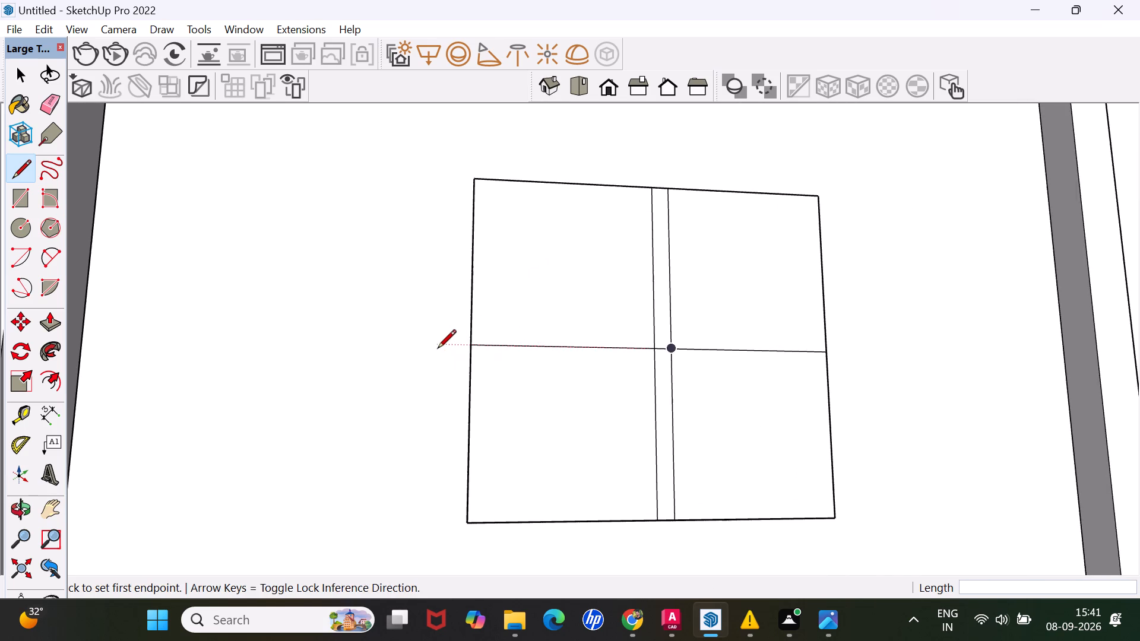
{"action": "left_click", "coordinate": [471, 358]}
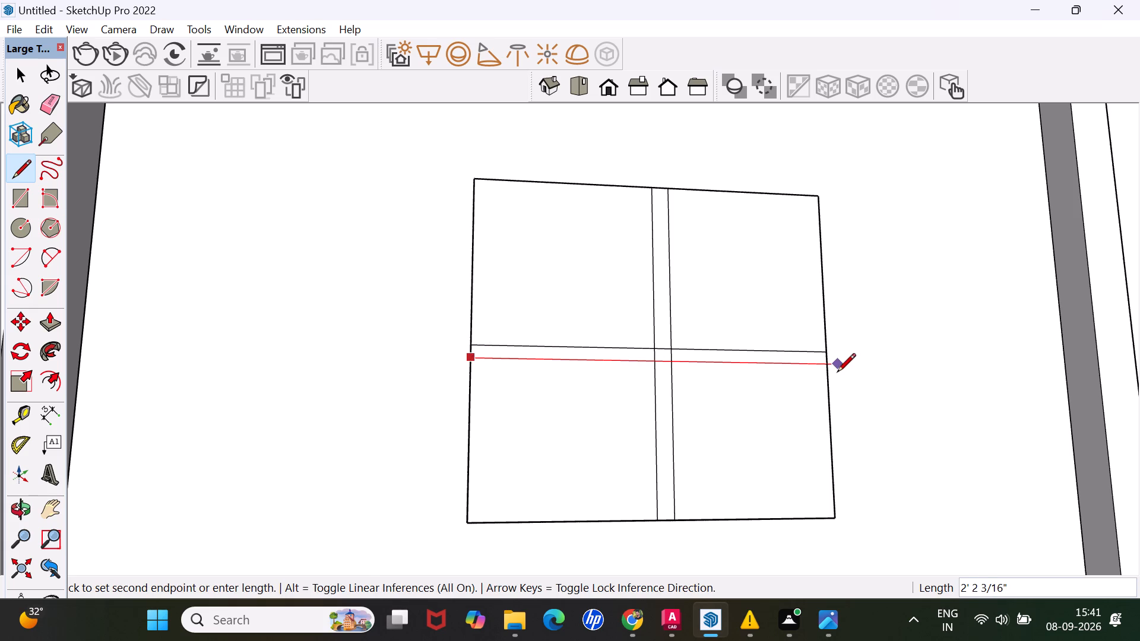
{"action": "left_click", "coordinate": [823, 364]}
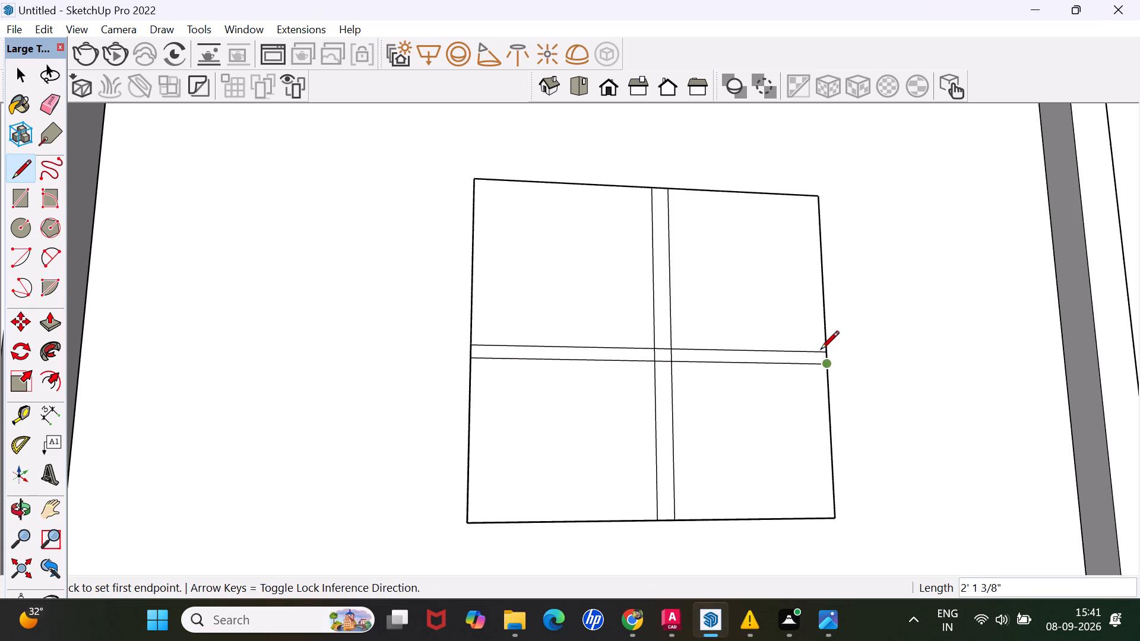
Erase the four short line segments where the vertical and horizontal bars intersect, merging them into one cross.
{"action": "scroll", "coordinate": [775, 337], "scroll_direction": "down", "scroll_amount": 1}
{"action": "scroll", "coordinate": [694, 325], "scroll_direction": "down", "scroll_amount": 3}
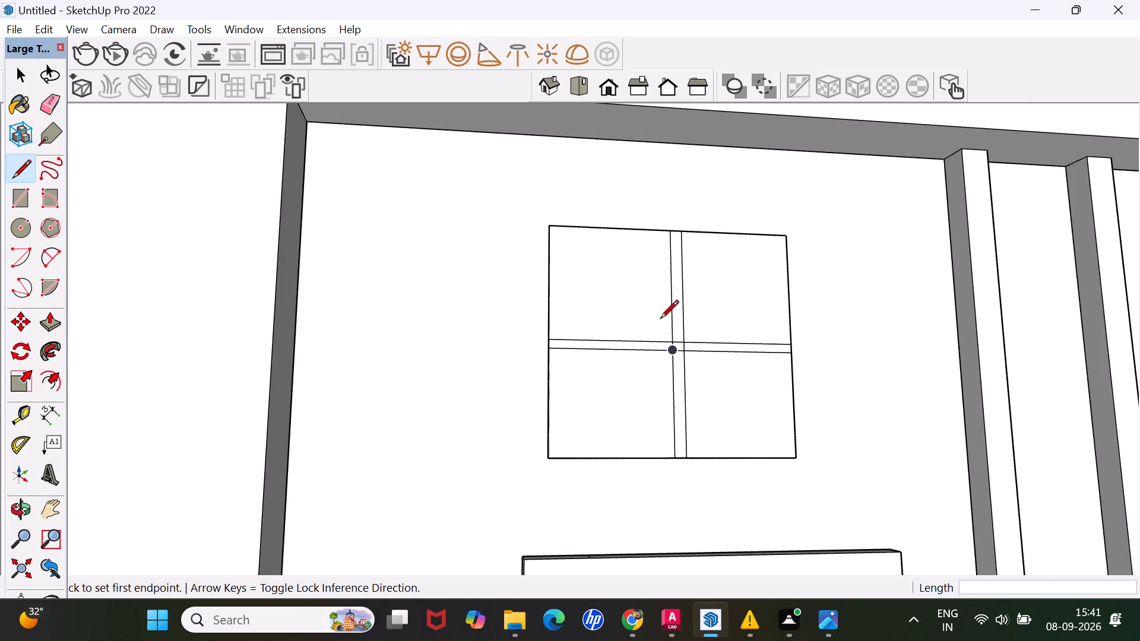
{"action": "scroll", "coordinate": [660, 318], "scroll_direction": "up", "scroll_amount": 9}
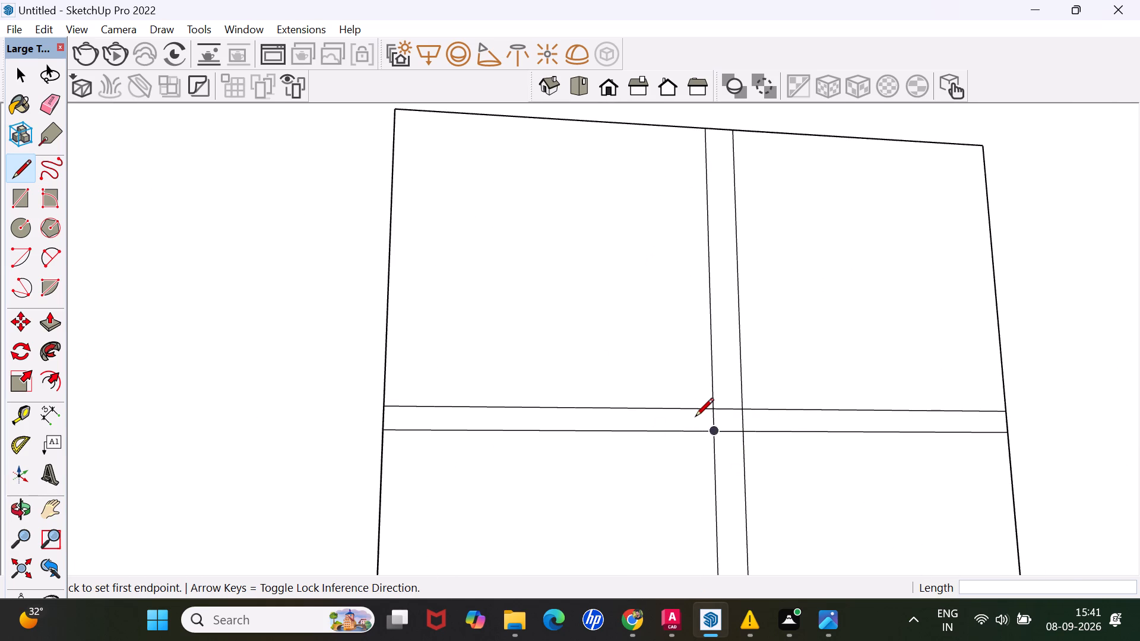
{"action": "key", "text": "e"}
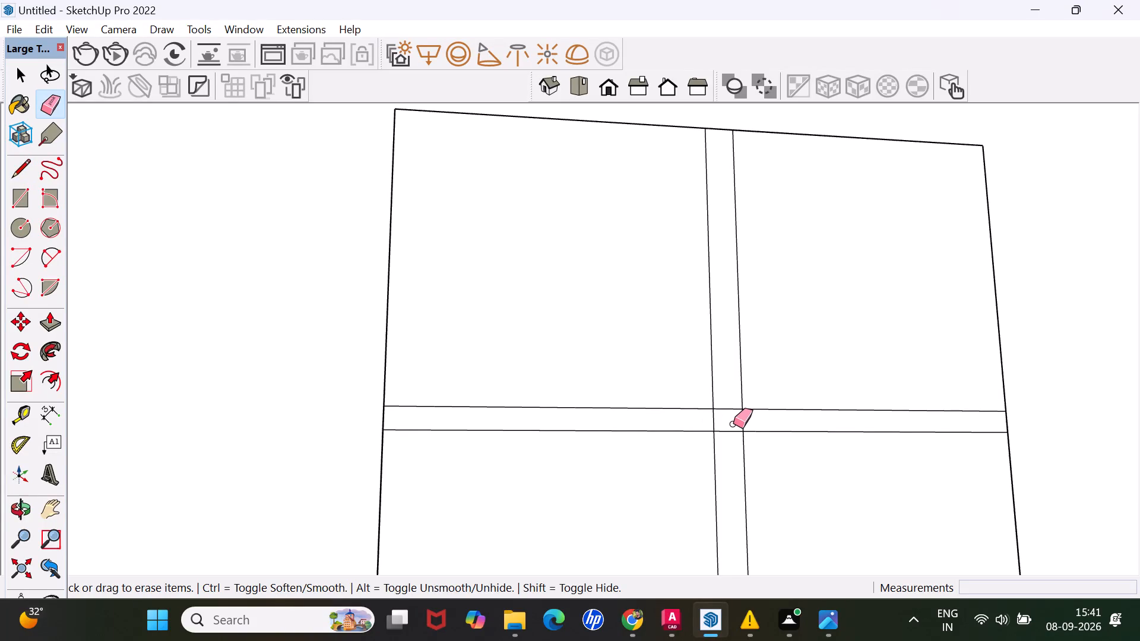
{"action": "scroll", "coordinate": [735, 419], "scroll_direction": "up", "scroll_amount": 1}
{"action": "left_click_drag", "start_coordinate": [733, 397], "coordinate": [726, 419]}
{"action": "left_click_drag", "start_coordinate": [725, 432], "coordinate": [724, 437]}
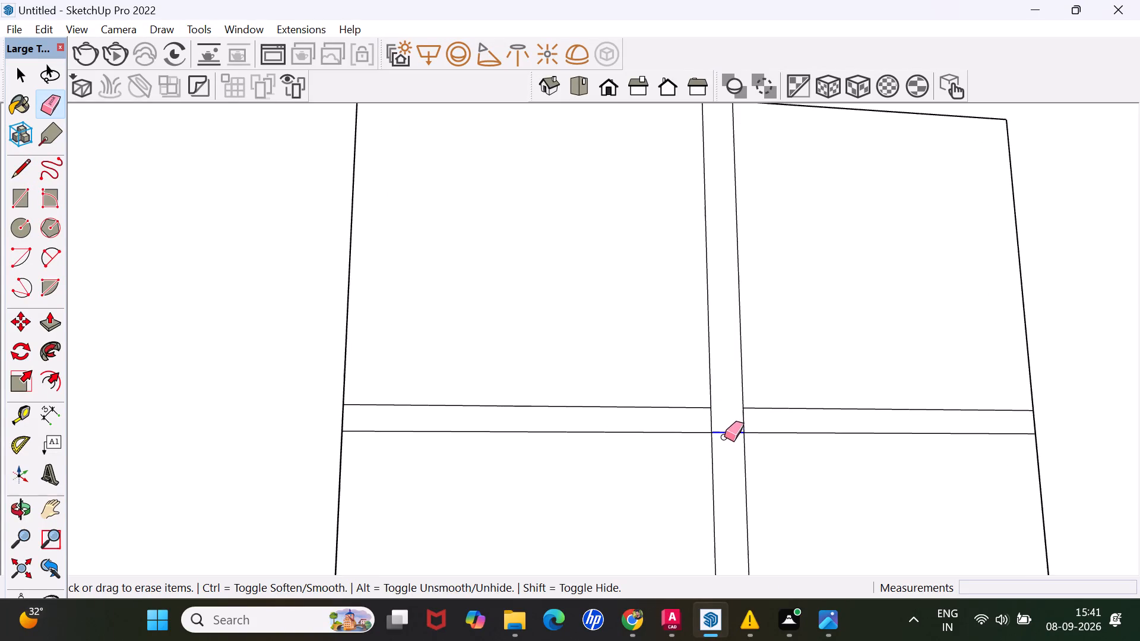
{"action": "left_click_drag", "start_coordinate": [724, 437], "coordinate": [725, 443]}
{"action": "left_click_drag", "start_coordinate": [755, 420], "coordinate": [687, 419]}
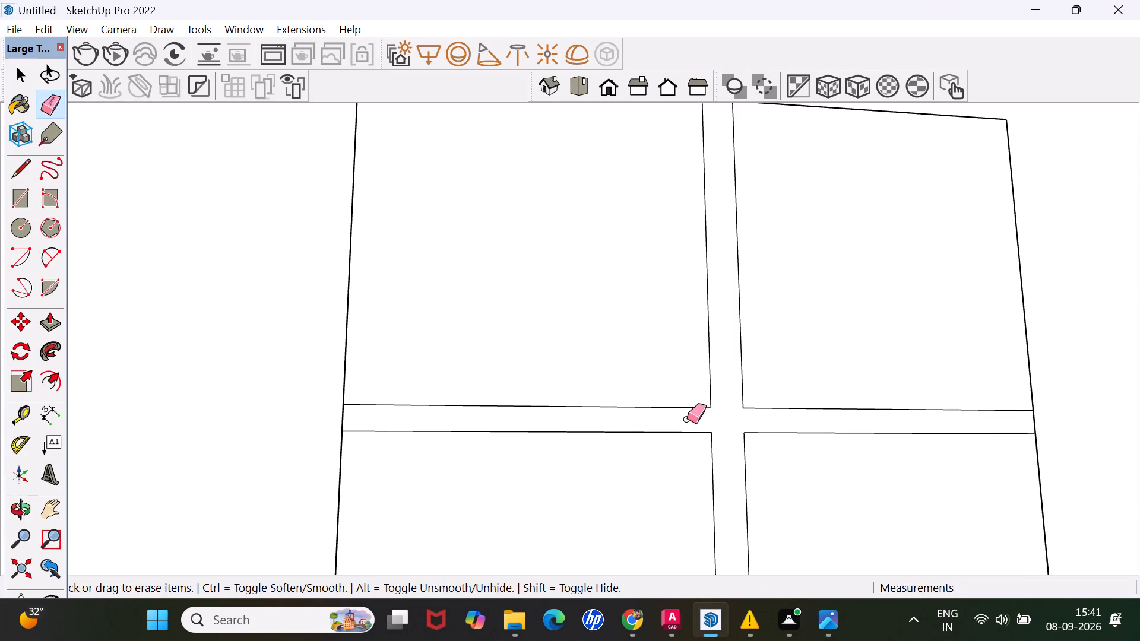
Erase the short outline segments closing the top and right ends of the cross bars in the panel above the tall window.
{"action": "scroll", "coordinate": [736, 391], "scroll_direction": "down", "scroll_amount": 6}
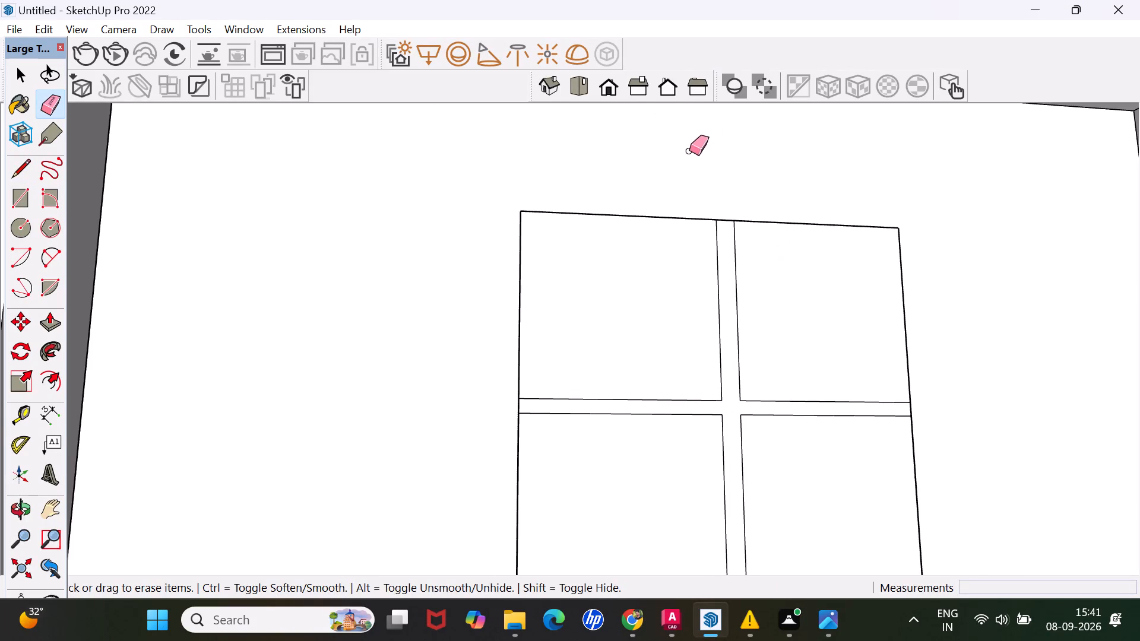
{"action": "scroll", "coordinate": [708, 191], "scroll_direction": "up", "scroll_amount": 5}
{"action": "left_click_drag", "start_coordinate": [739, 211], "coordinate": [742, 242]}
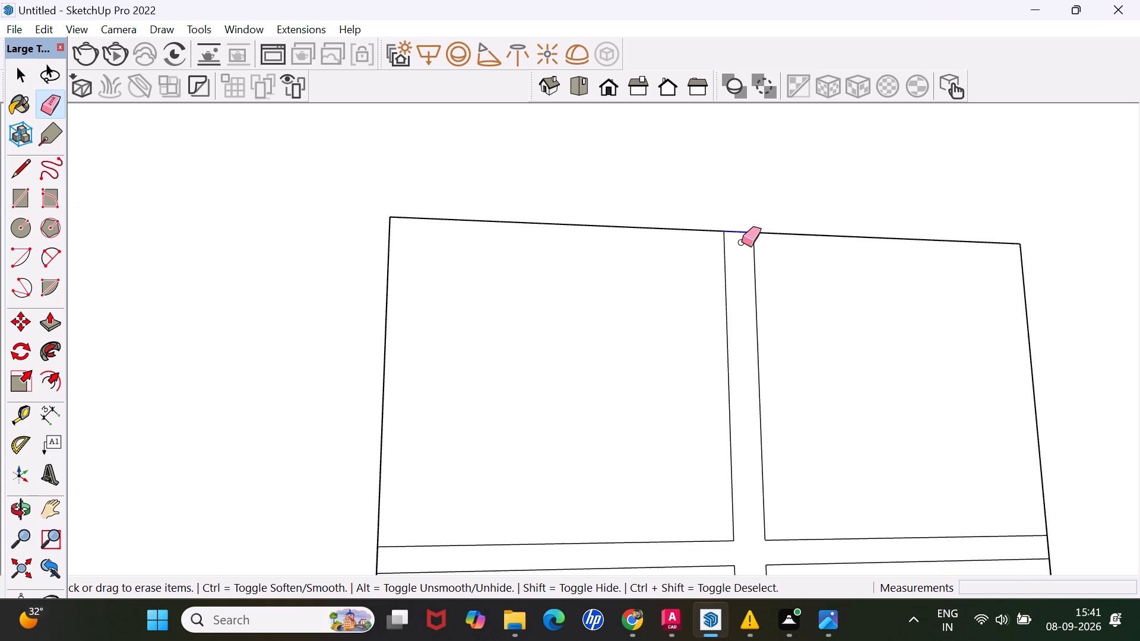
{"action": "left_click_drag", "start_coordinate": [742, 242], "coordinate": [742, 246]}
{"action": "scroll", "coordinate": [739, 214], "scroll_direction": "down", "scroll_amount": 8}
{"action": "scroll", "coordinate": [885, 356], "scroll_direction": "up", "scroll_amount": 3}
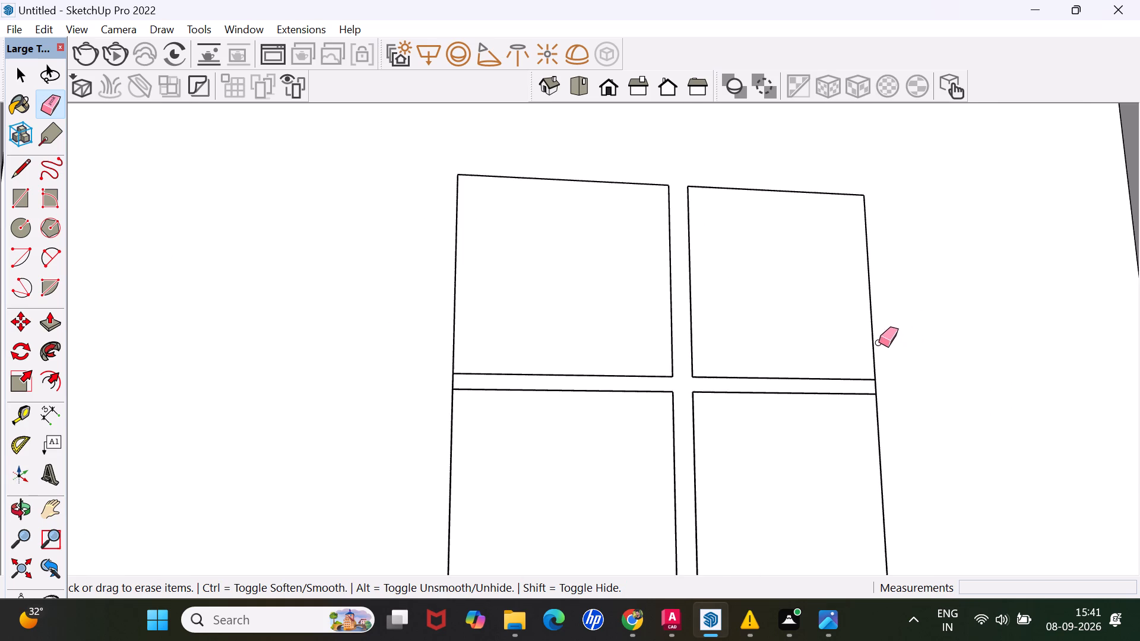
{"action": "scroll", "coordinate": [854, 351], "scroll_direction": "up", "scroll_amount": 7}
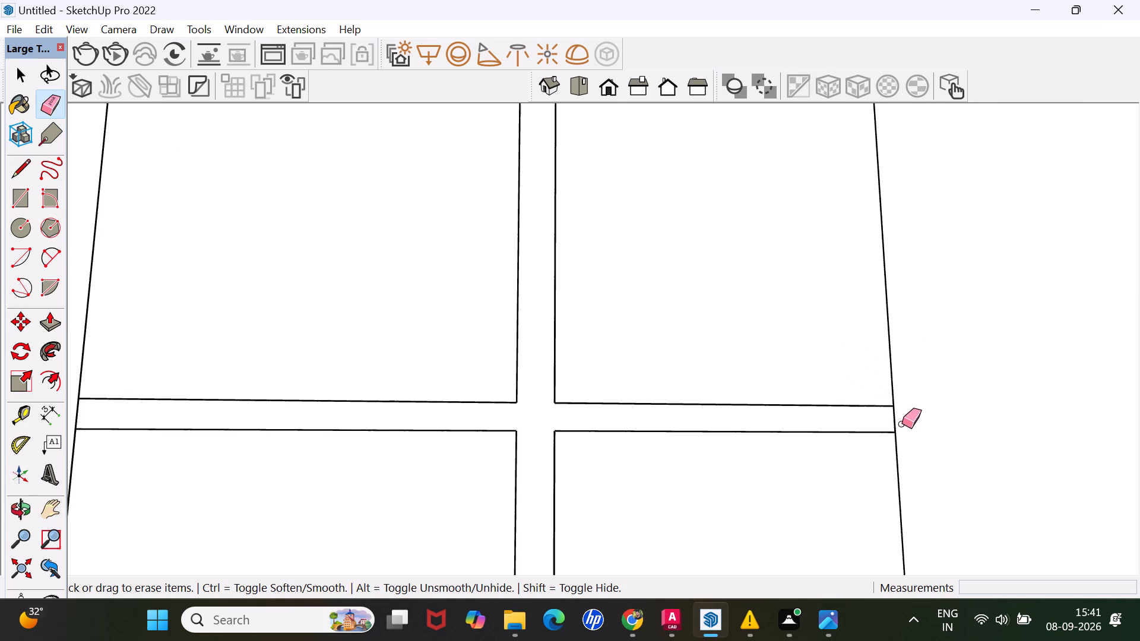
{"action": "left_click", "coordinate": [887, 426]}
{"action": "left_click", "coordinate": [908, 425]}
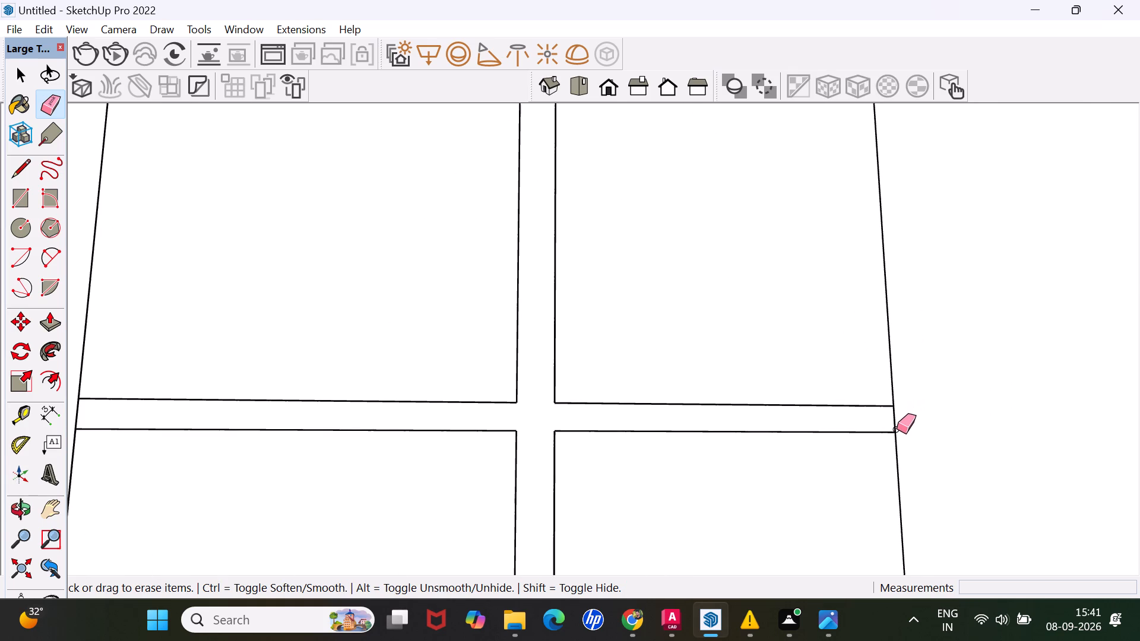
{"action": "left_click", "coordinate": [896, 429]}
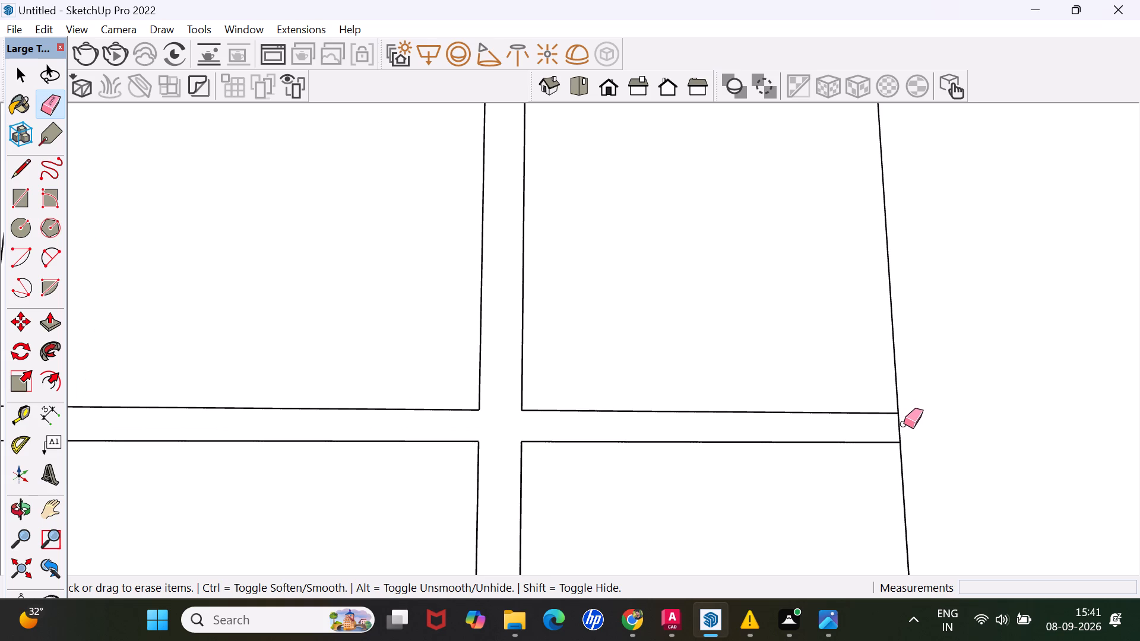
{"action": "left_click", "coordinate": [903, 424]}
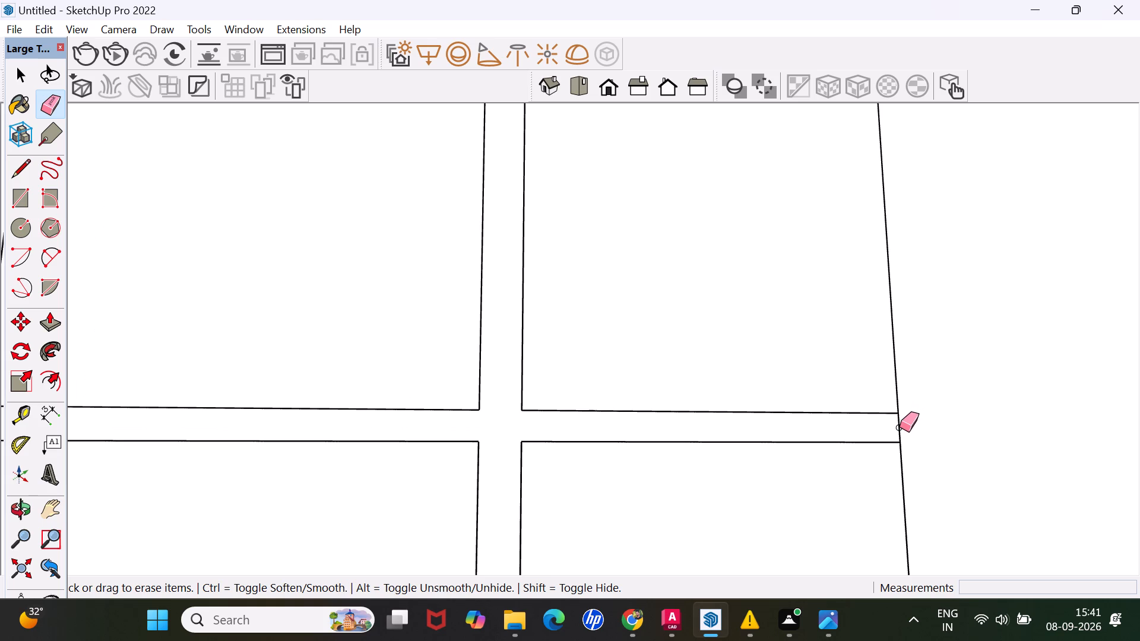
{"action": "left_click", "coordinate": [900, 427]}
Erase the short outline segments closing the bottom and left ends of the cross bars, leaving four separate squares.
{"action": "scroll", "coordinate": [898, 399], "scroll_direction": "down", "scroll_amount": 16}
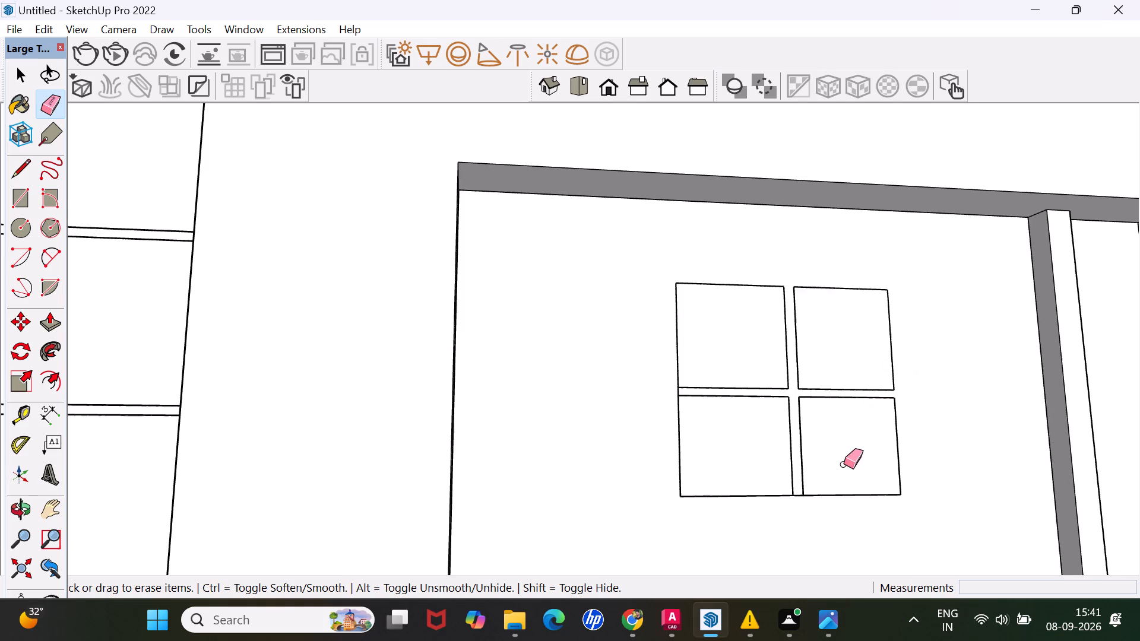
{"action": "scroll", "coordinate": [815, 482], "scroll_direction": "up", "scroll_amount": 13}
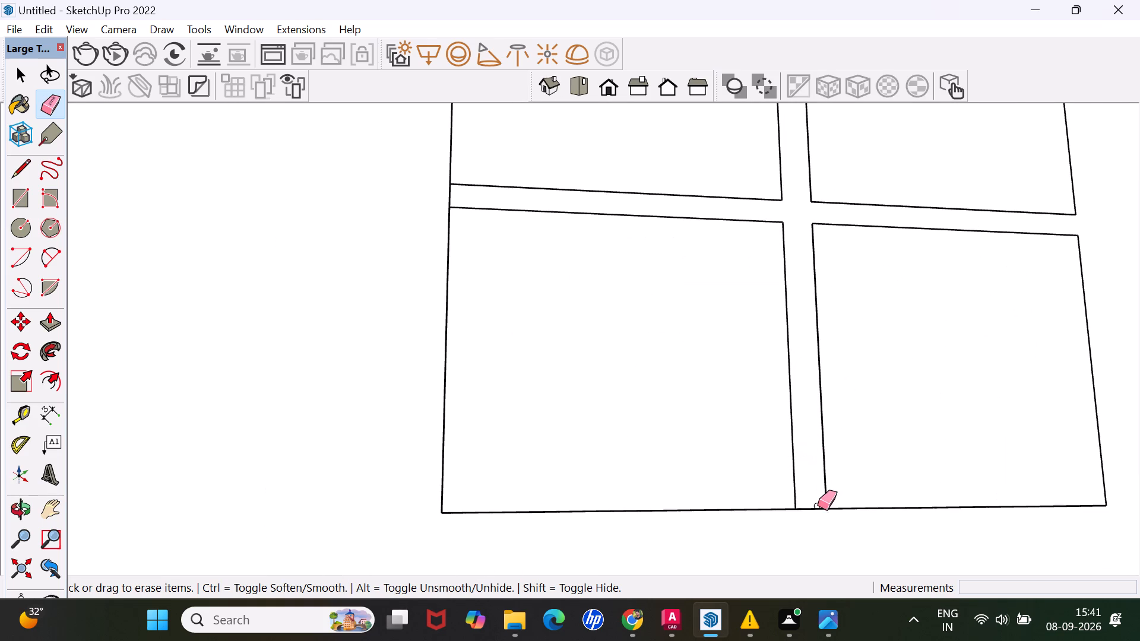
{"action": "left_click", "coordinate": [807, 513]}
{"action": "scroll", "coordinate": [793, 481], "scroll_direction": "down", "scroll_amount": 11}
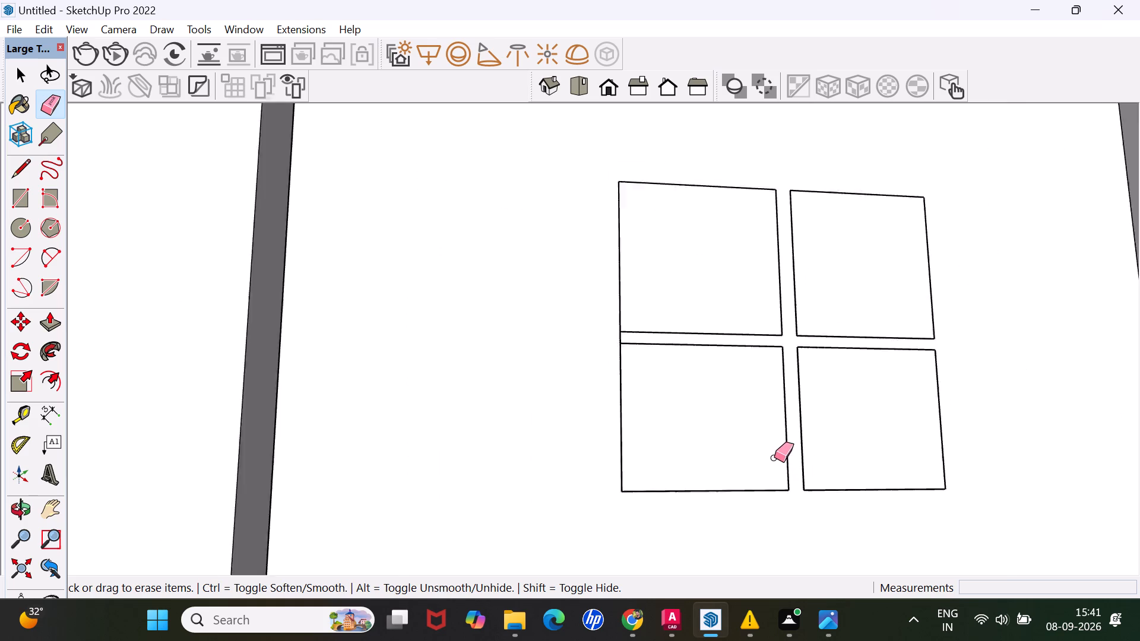
{"action": "scroll", "coordinate": [774, 458], "scroll_direction": "down", "scroll_amount": 1}
{"action": "scroll", "coordinate": [655, 364], "scroll_direction": "up", "scroll_amount": 13}
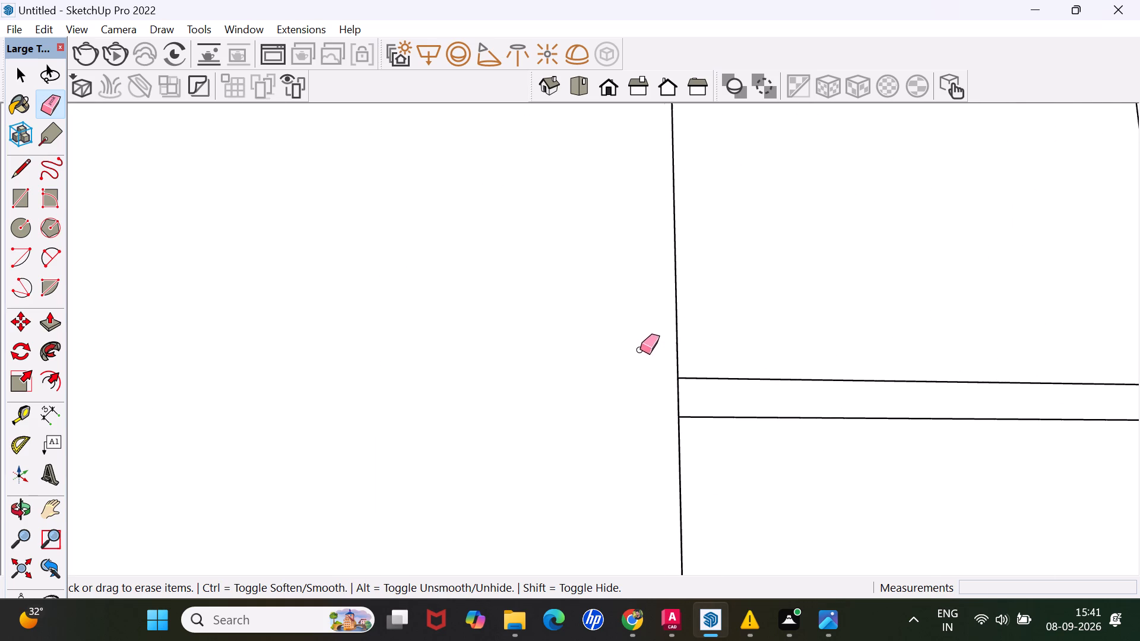
{"action": "scroll", "coordinate": [640, 350], "scroll_direction": "up", "scroll_amount": 1}
{"action": "left_click", "coordinate": [676, 399]}
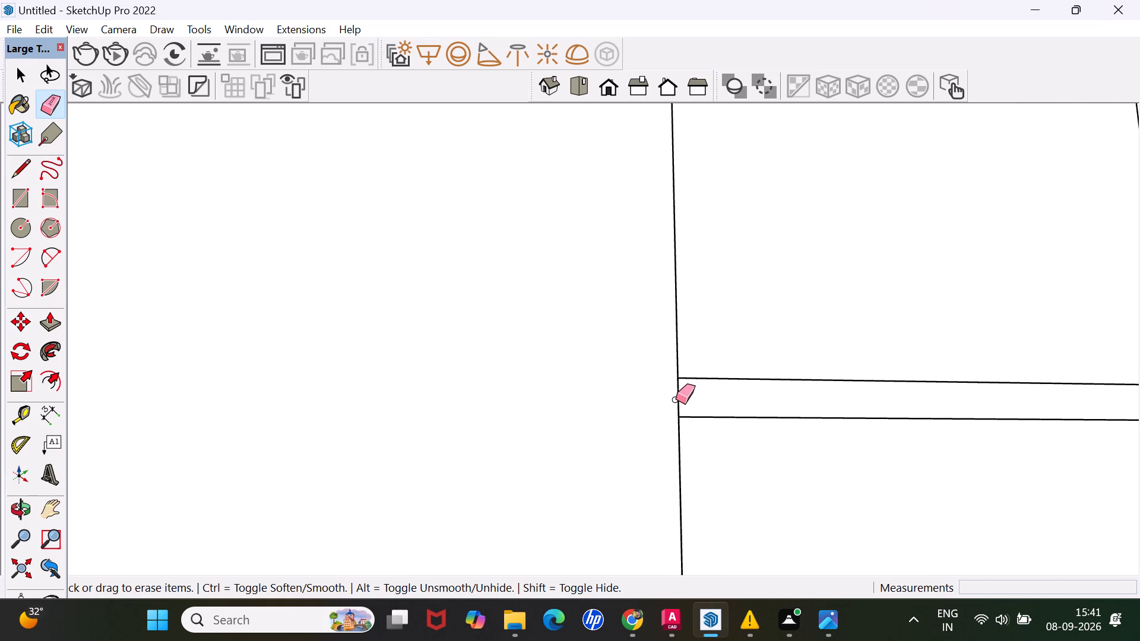
{"action": "left_click", "coordinate": [679, 395]}
{"action": "scroll", "coordinate": [692, 375], "scroll_direction": "down", "scroll_amount": 7}
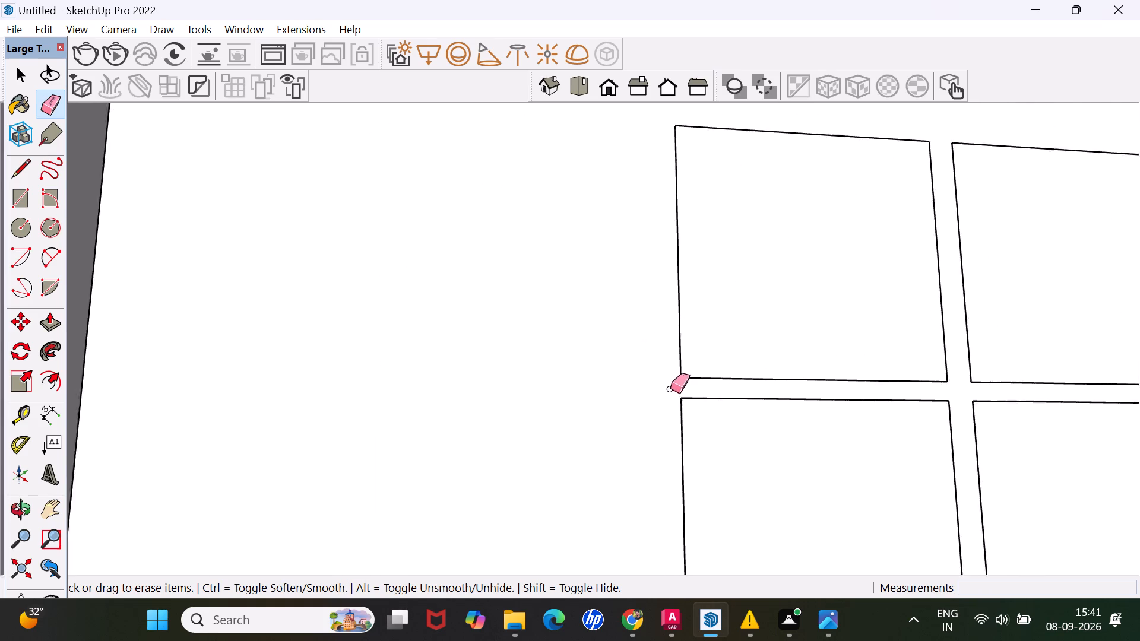
{"action": "scroll", "coordinate": [670, 389], "scroll_direction": "down", "scroll_amount": 10}
{"action": "scroll", "coordinate": [759, 367], "scroll_direction": "up", "scroll_amount": 3}
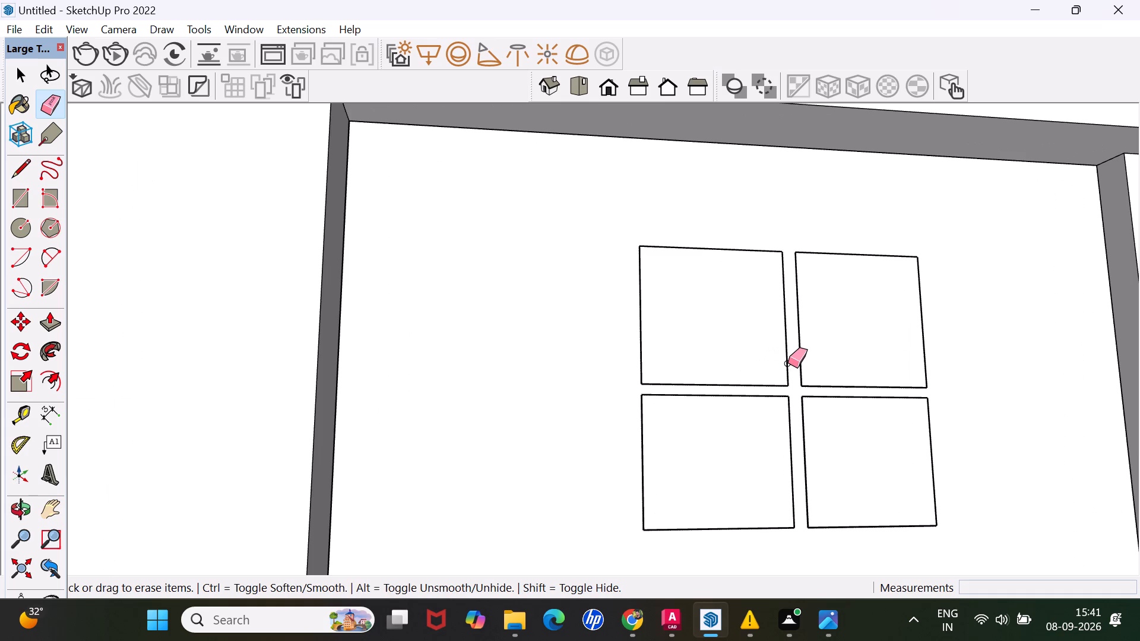
{"action": "left_click", "coordinate": [788, 363]}
Push/Pull each of the four squares above the tall window outward by 2".
{"action": "key", "text": "p"}
{"action": "left_click", "coordinate": [860, 351]}
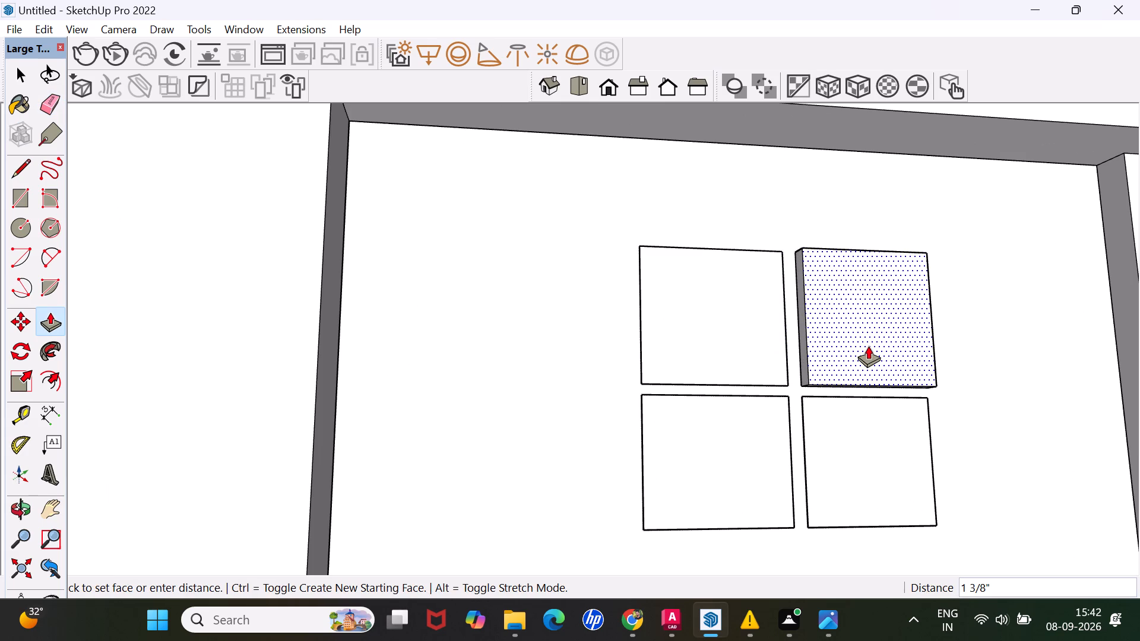
{"action": "key", "text": "2"}
{"action": "key", "text": "Return"}
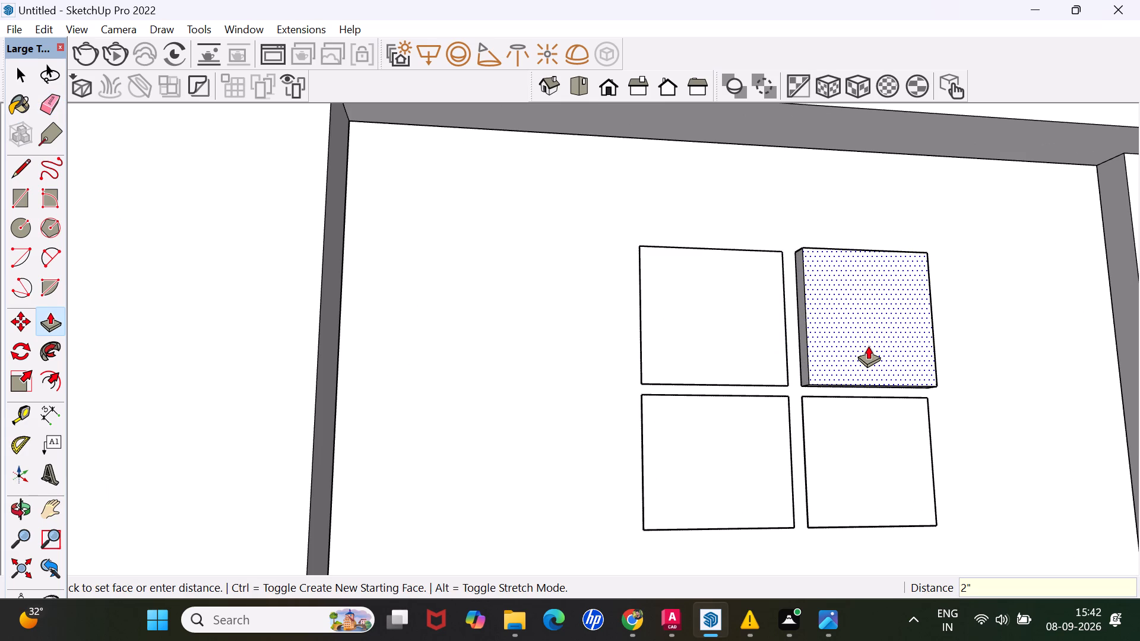
{"action": "left_click", "coordinate": [855, 430]}
{"action": "key", "text": "2"}
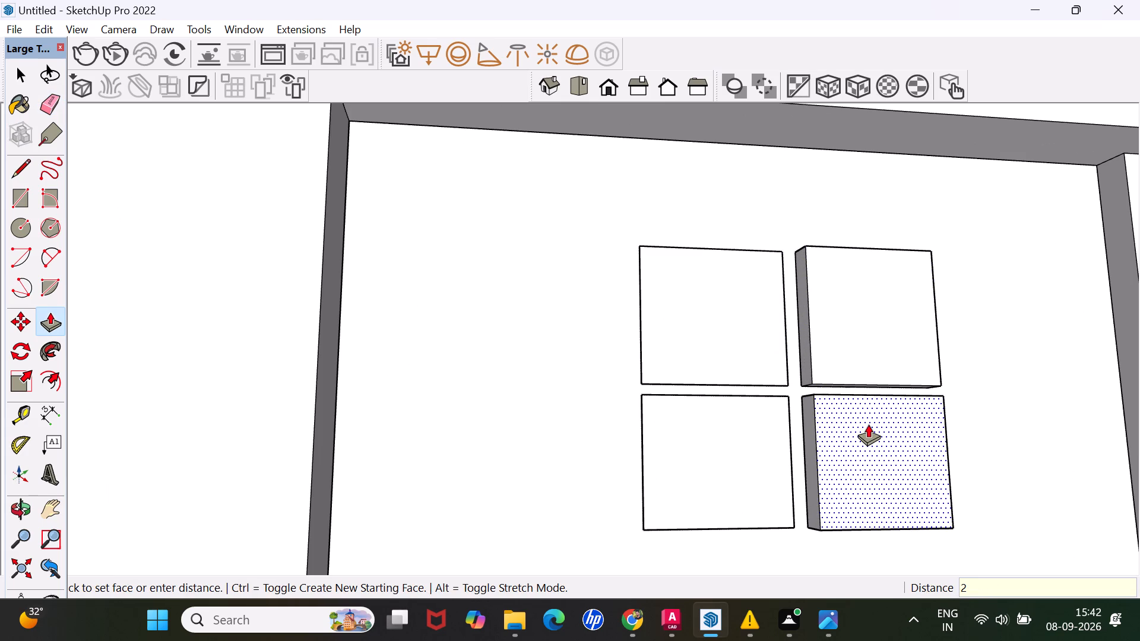
{"action": "key", "text": "Return"}
{"action": "left_click", "coordinate": [732, 445]}
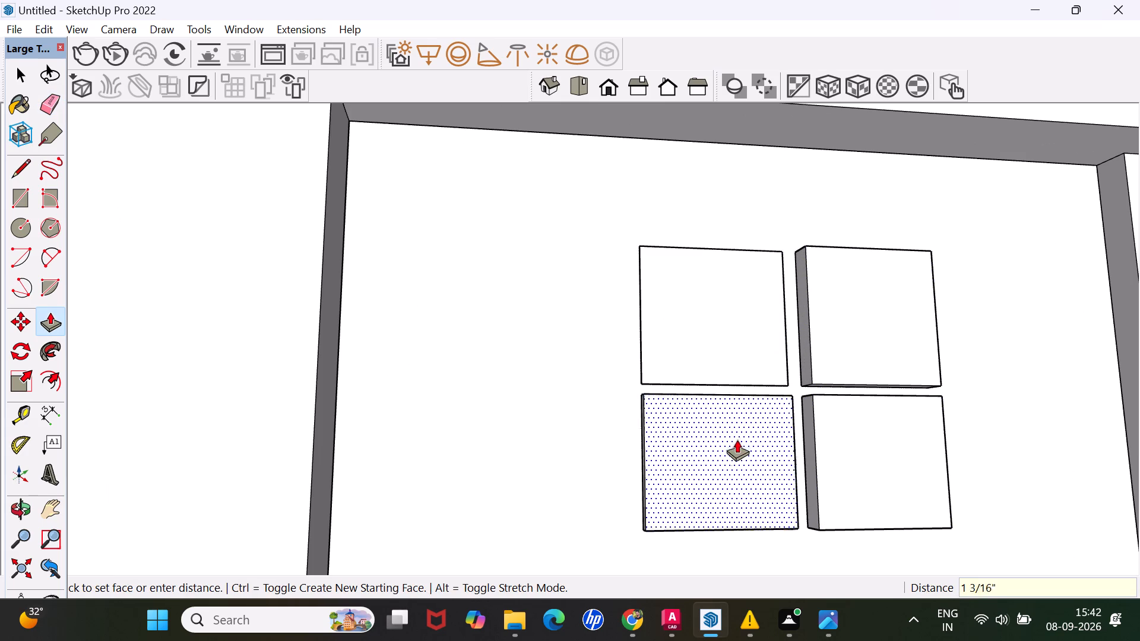
{"action": "key", "text": "2"}
{"action": "key", "text": "Return"}
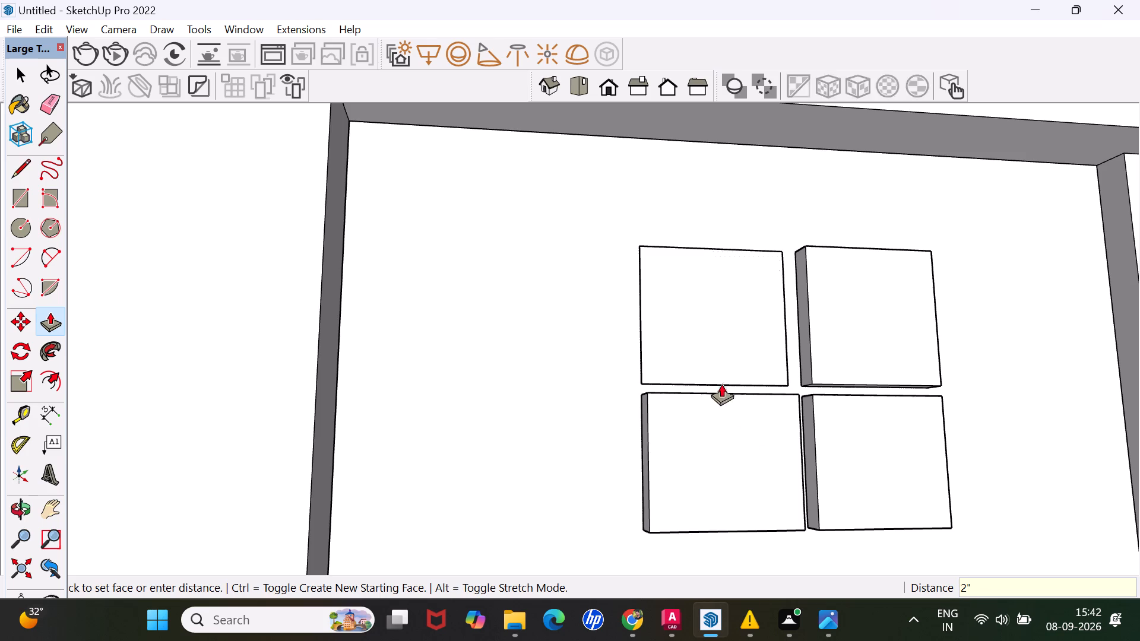
{"action": "left_click", "coordinate": [742, 318]}
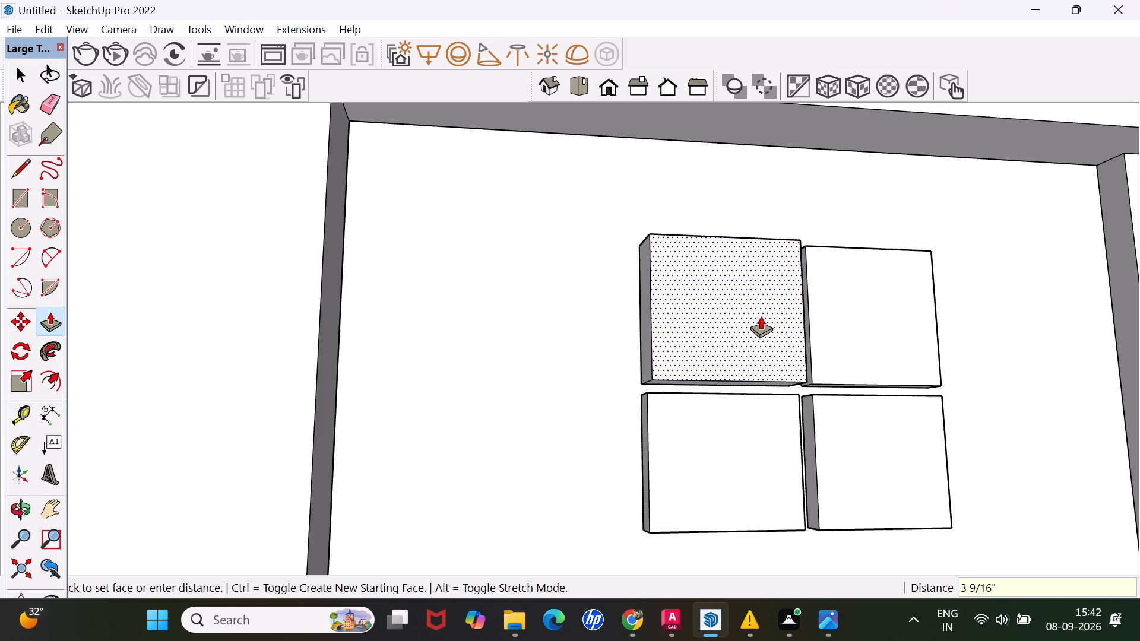
{"action": "key", "text": "2"}
{"action": "key", "text": "Return"}
Delete the vertical dashed guide lines running through the tall wall's three strips.
{"action": "scroll", "coordinate": [768, 322], "scroll_direction": "down", "scroll_amount": 8}
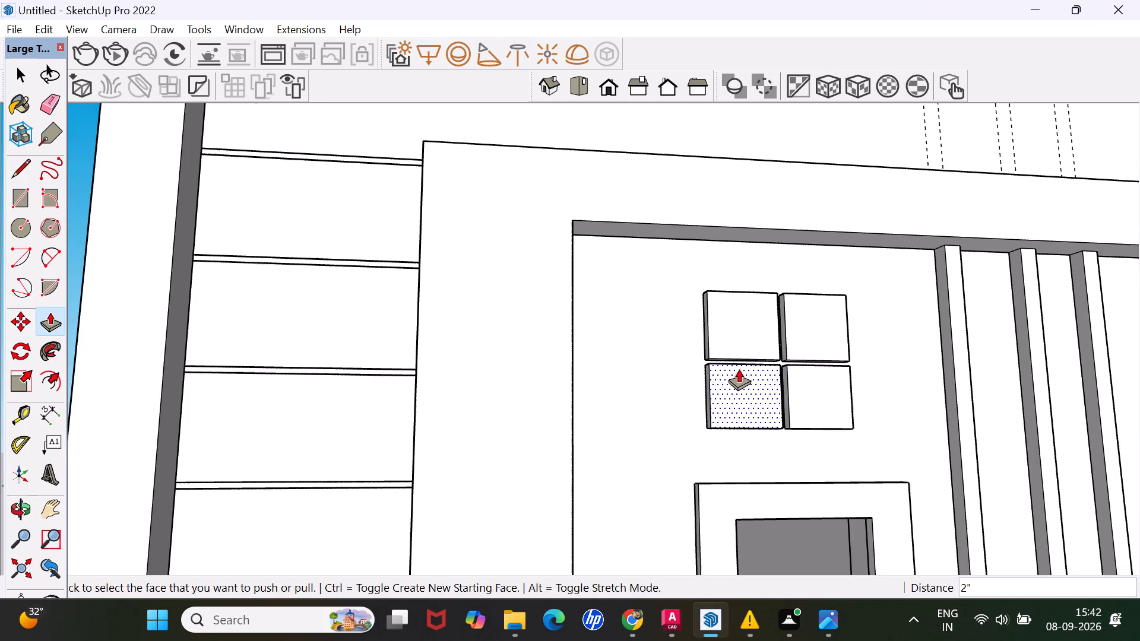
{"action": "middle_click_drag", "start_coordinate": [799, 382], "coordinate": [709, 449]}
{"action": "scroll", "coordinate": [714, 447], "scroll_direction": "down", "scroll_amount": 12}
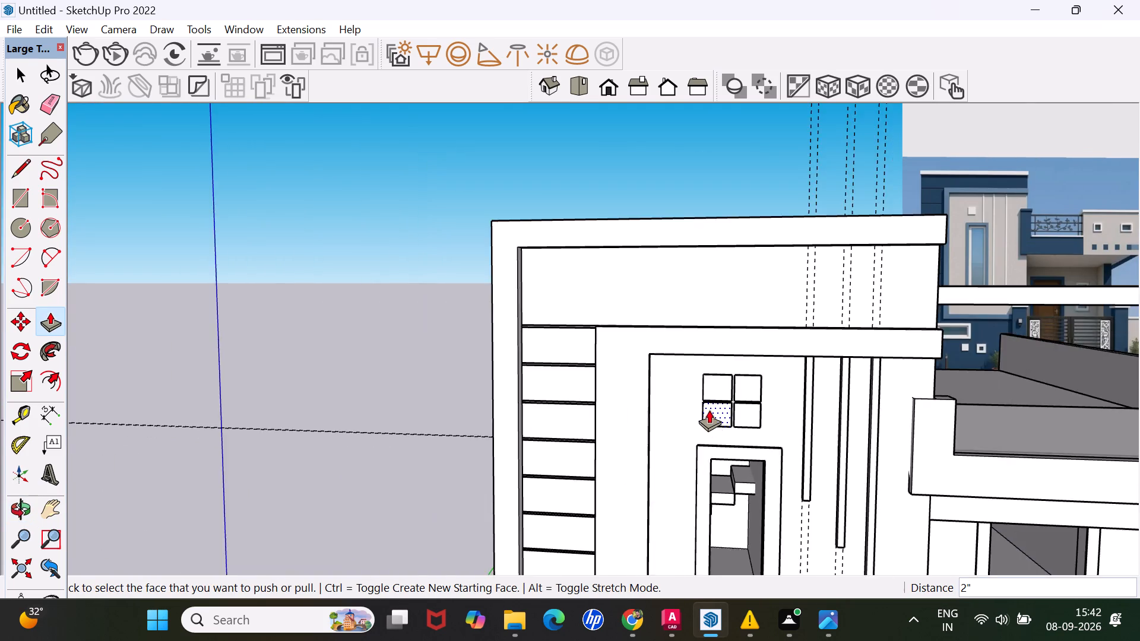
{"action": "scroll", "coordinate": [709, 410], "scroll_direction": "down", "scroll_amount": 13}
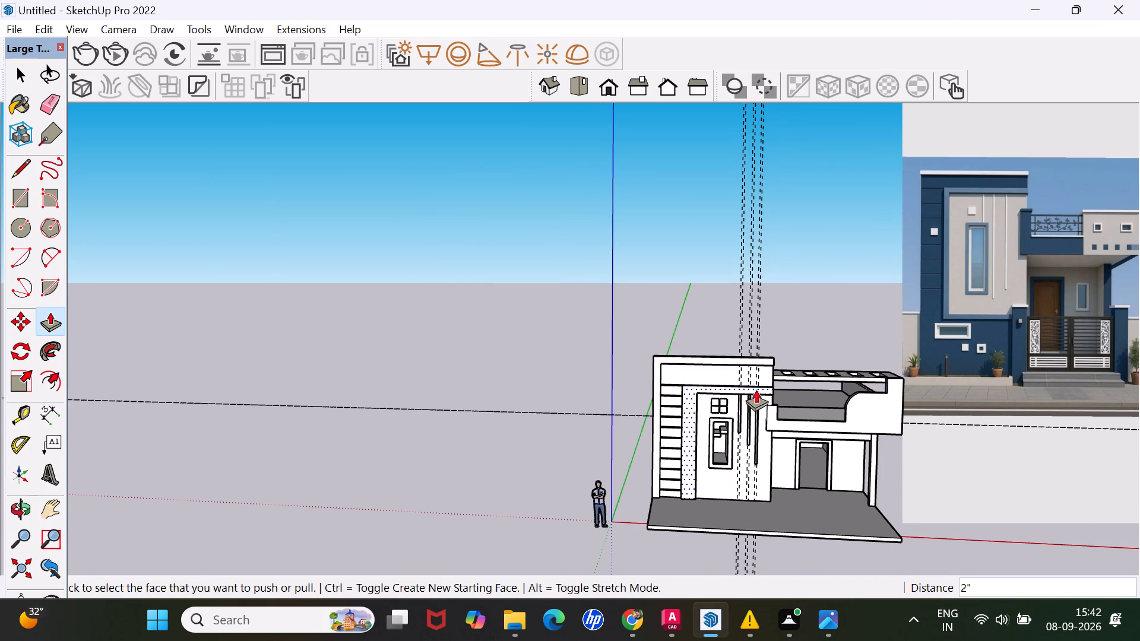
{"action": "middle_click_drag", "start_coordinate": [756, 388], "coordinate": [689, 351]}
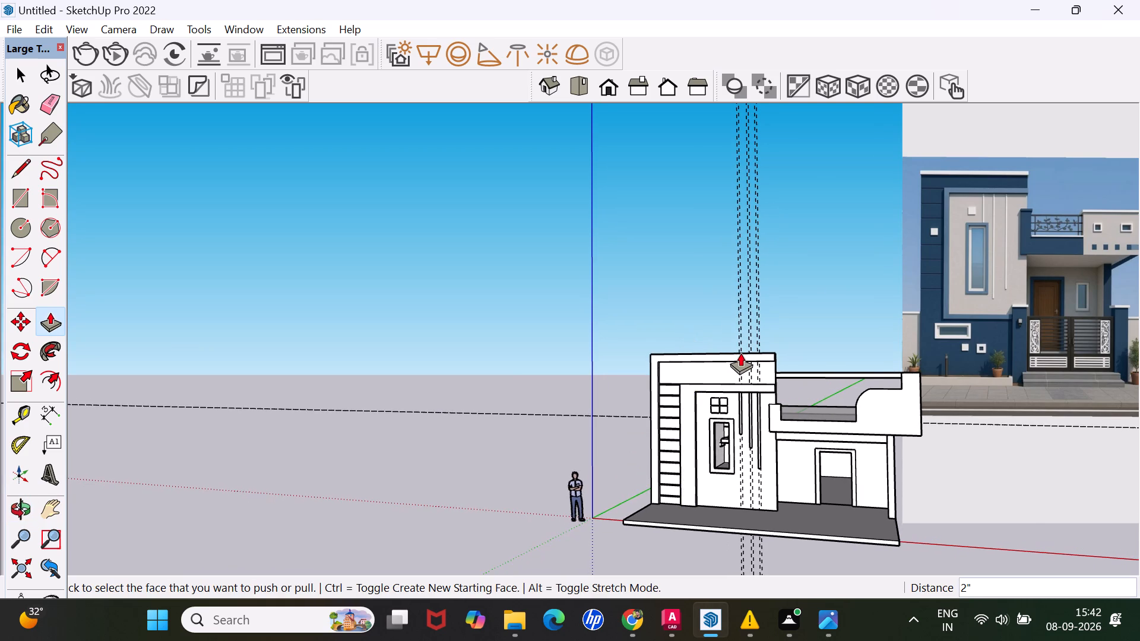
{"action": "scroll", "coordinate": [740, 352], "scroll_direction": "down", "scroll_amount": 1}
{"action": "scroll", "coordinate": [870, 379], "scroll_direction": "up", "scroll_amount": 1}
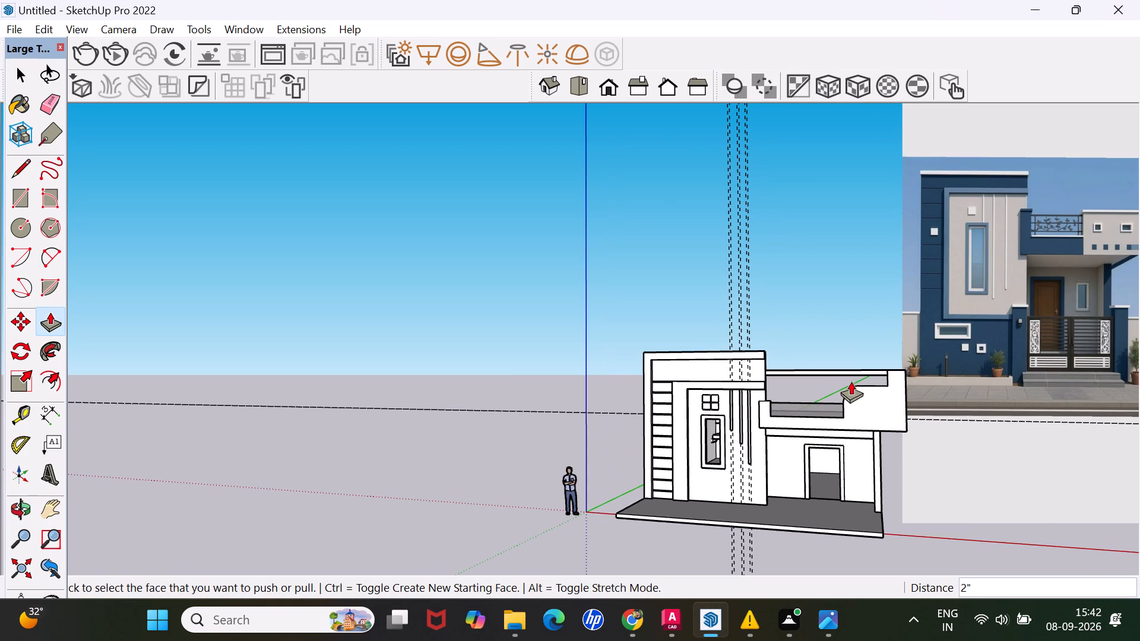
{"action": "middle_click_drag", "start_coordinate": [779, 414], "coordinate": [531, 425]}
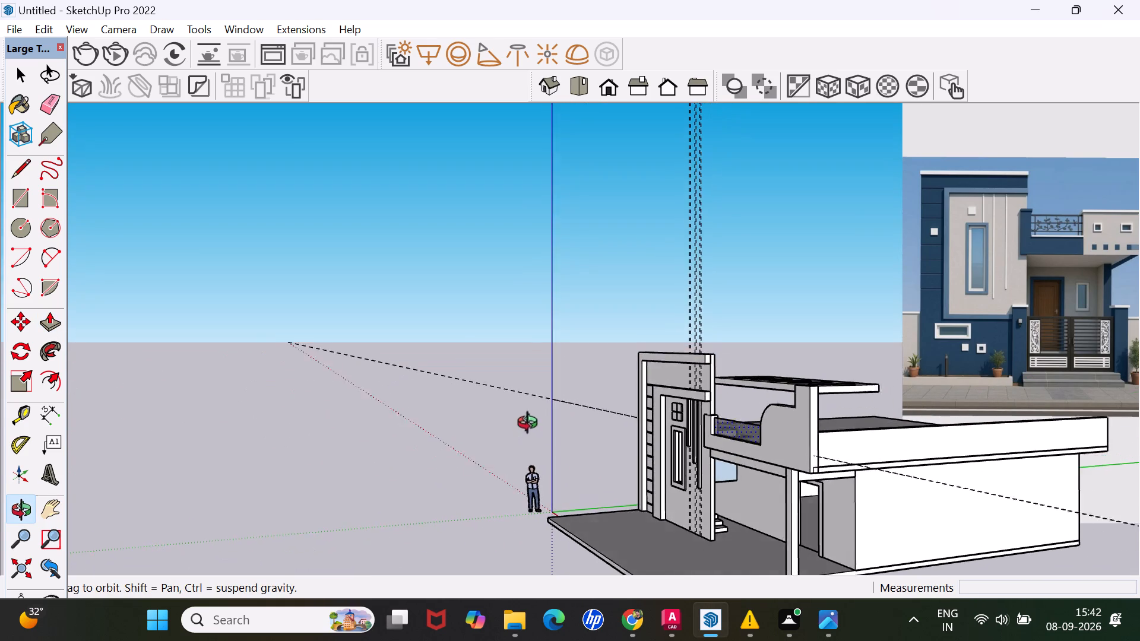
{"action": "middle_click_drag", "start_coordinate": [531, 425], "coordinate": [714, 408]}
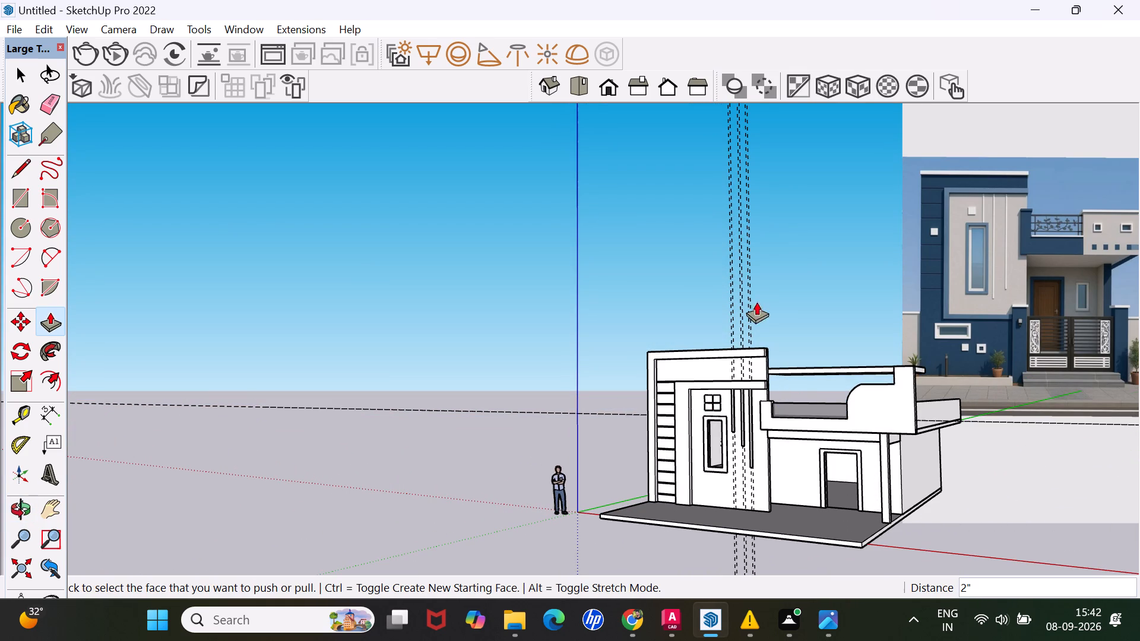
{"action": "key", "text": "space"}
{"action": "left_click_drag", "start_coordinate": [816, 242], "coordinate": [674, 300]}
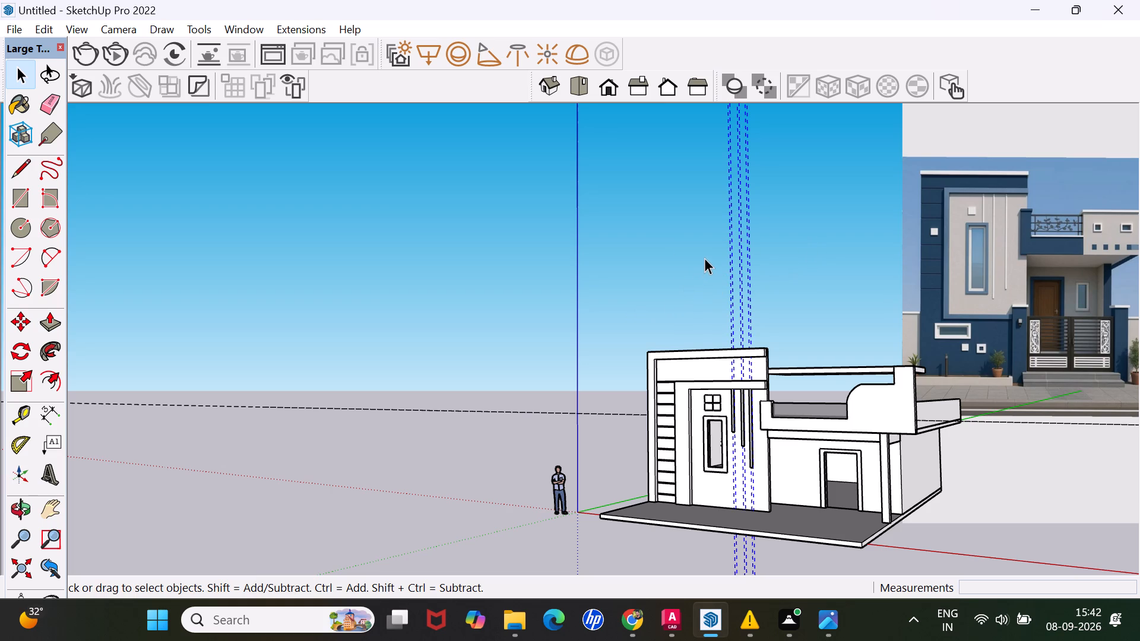
{"action": "key", "text": "Delete"}
Examine the whole house model from the front and above against the reference image.
{"action": "scroll", "coordinate": [716, 290], "scroll_direction": "down", "scroll_amount": 3}
{"action": "scroll", "coordinate": [623, 306], "scroll_direction": "down", "scroll_amount": 3}
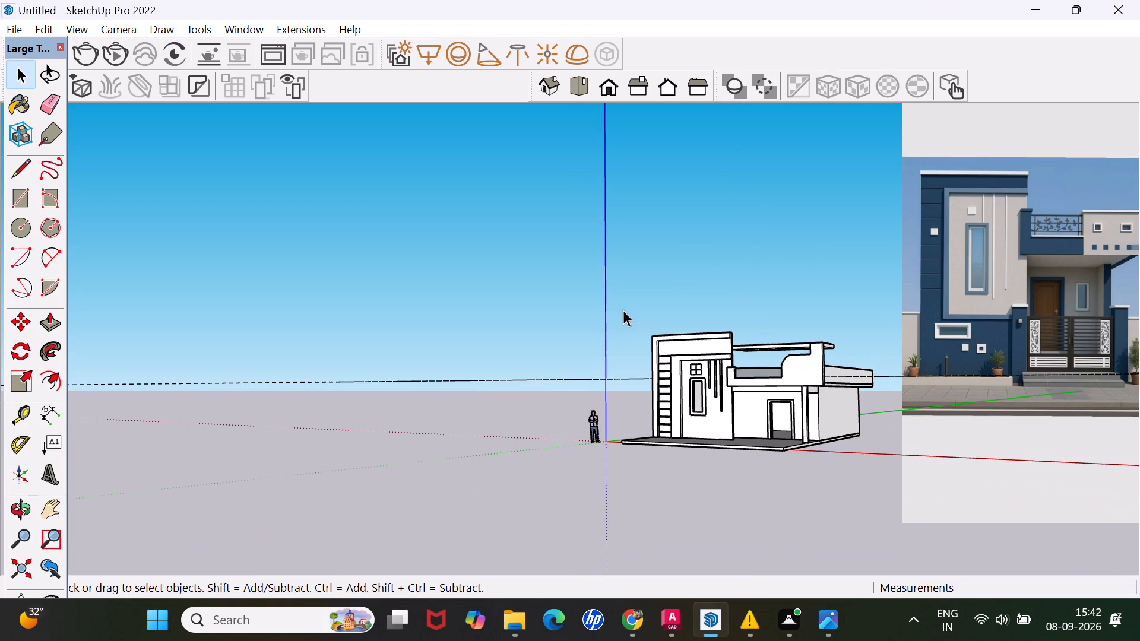
{"action": "scroll", "coordinate": [623, 310], "scroll_direction": "down", "scroll_amount": 1}
{"action": "scroll", "coordinate": [705, 327], "scroll_direction": "down", "scroll_amount": 1}
{"action": "middle_click_drag", "start_coordinate": [705, 327], "coordinate": [722, 404]}
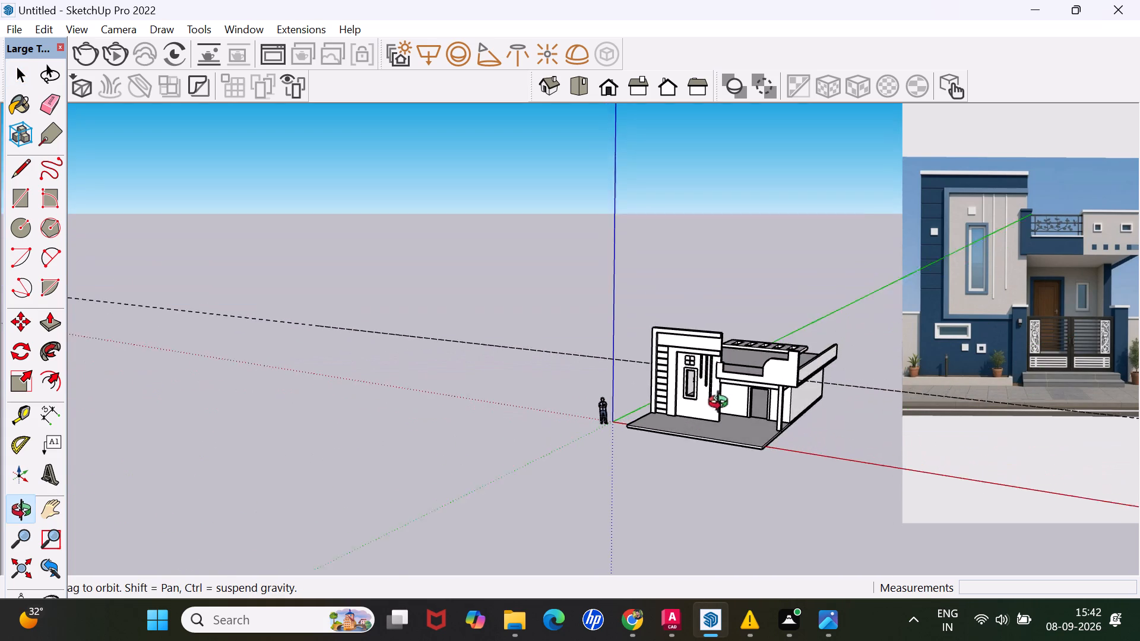
{"action": "middle_click_drag", "start_coordinate": [722, 404], "coordinate": [739, 391]}
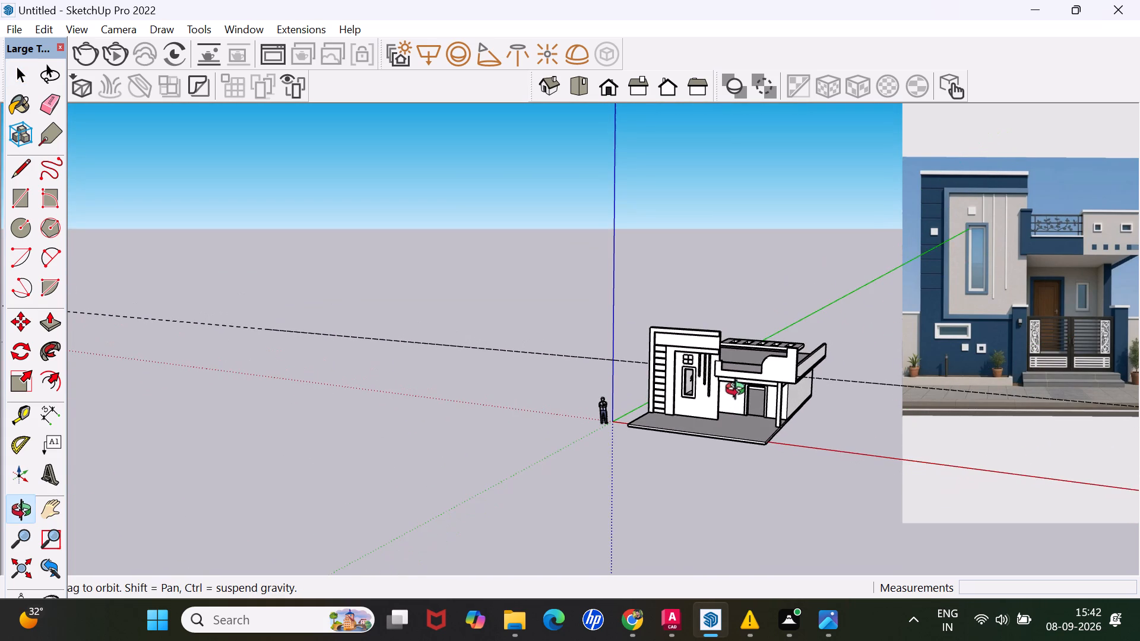
{"action": "middle_click_drag", "start_coordinate": [739, 391], "coordinate": [711, 392]}
{"action": "middle_click", "coordinate": [711, 392]}
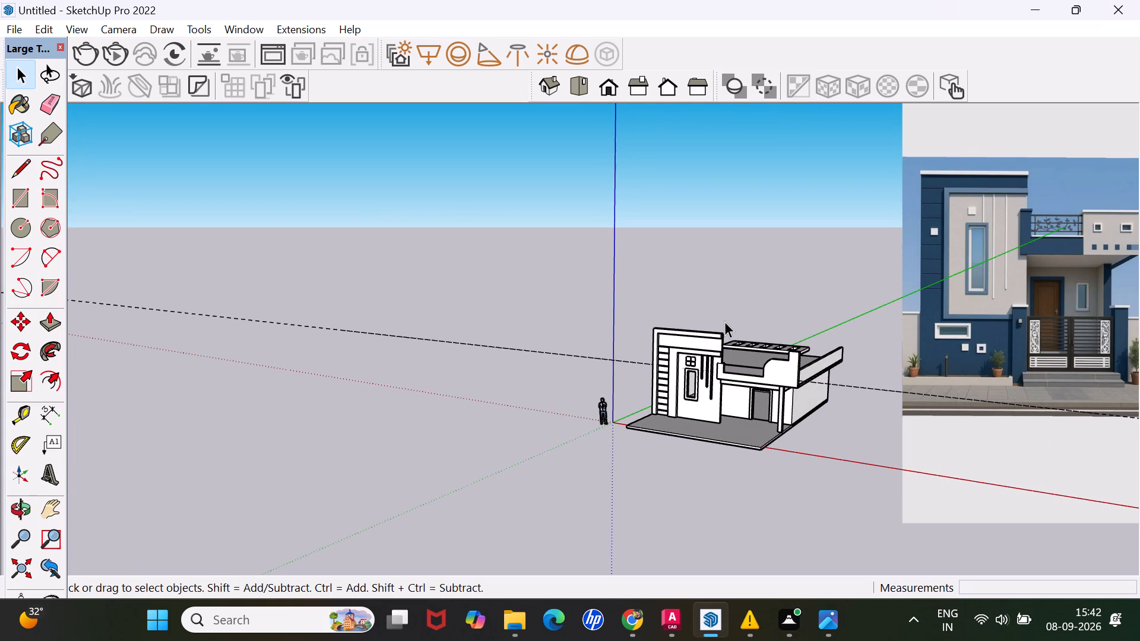
{"action": "scroll", "coordinate": [729, 323], "scroll_direction": "up", "scroll_amount": 1}
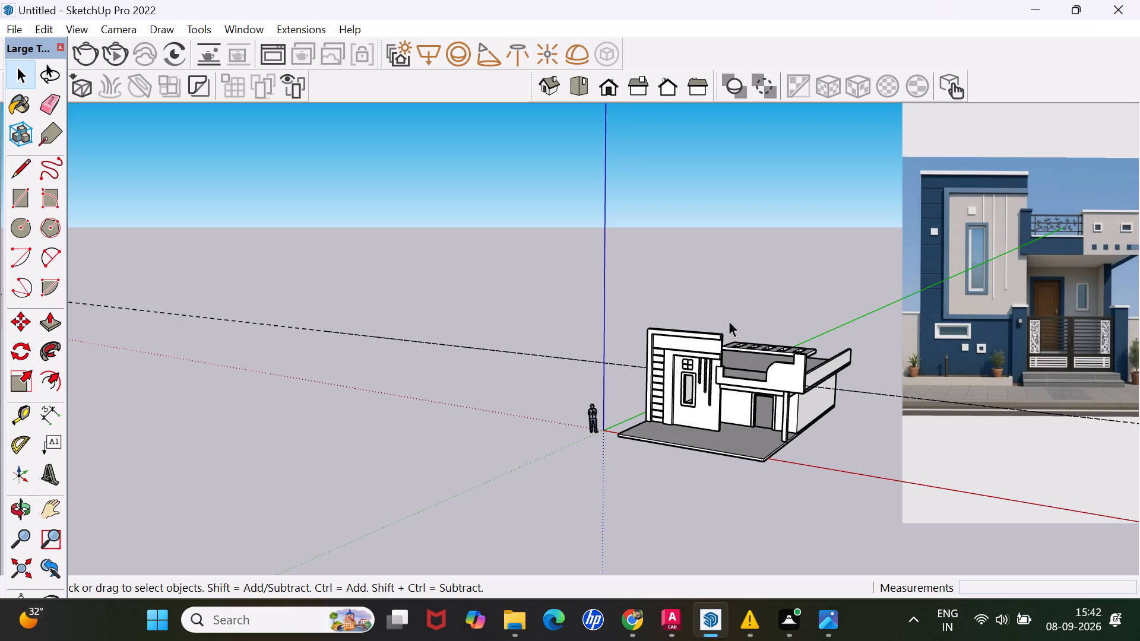
{"action": "scroll", "coordinate": [746, 372], "scroll_direction": "up", "scroll_amount": 1}
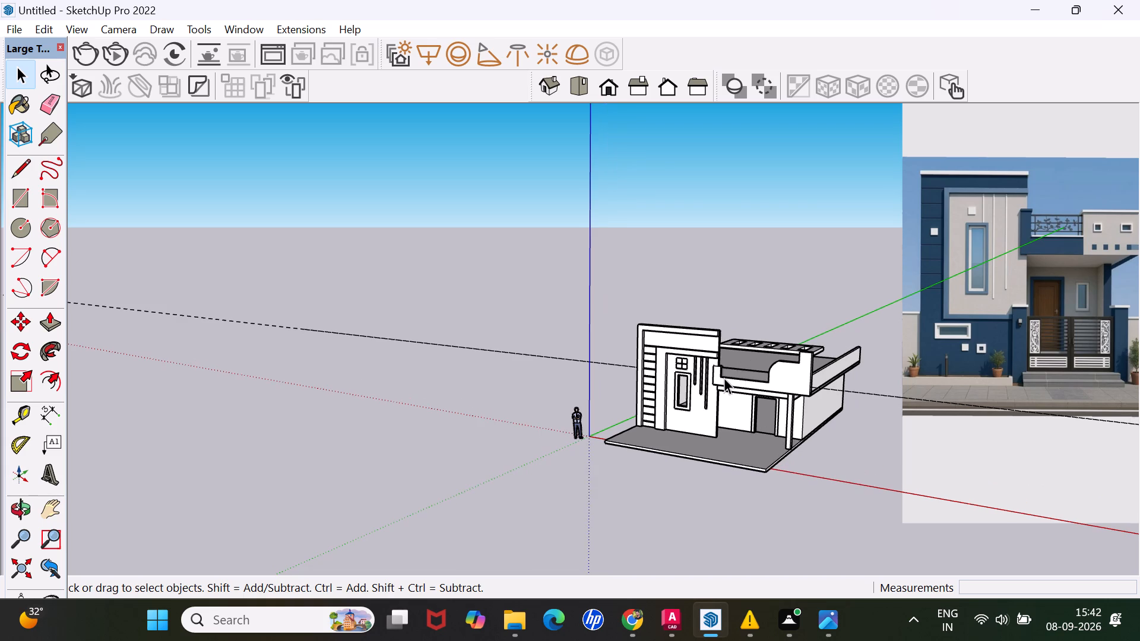
Inside the balcony parapet group, draw a line about 1' 6" long from the curved section's inner corner down to the bottom edge.
{"action": "scroll", "coordinate": [724, 377], "scroll_direction": "up", "scroll_amount": 1}
{"action": "middle_click_drag", "start_coordinate": [729, 322], "coordinate": [722, 284]}
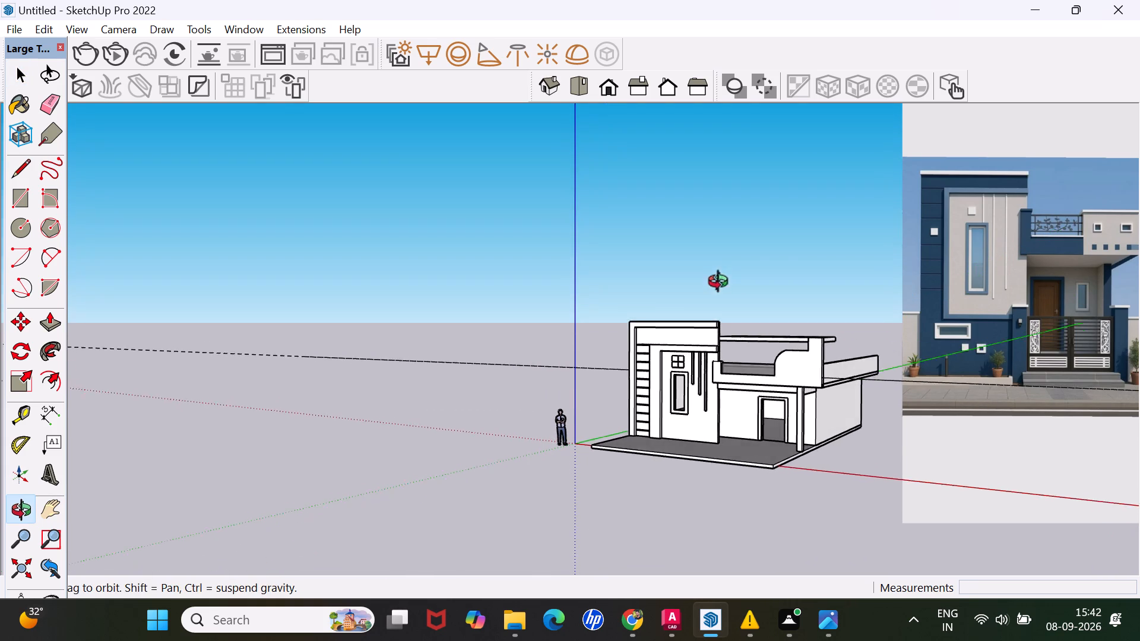
{"action": "middle_click_drag", "start_coordinate": [722, 284], "coordinate": [721, 274]}
{"action": "middle_click_drag", "start_coordinate": [717, 351], "coordinate": [729, 317]}
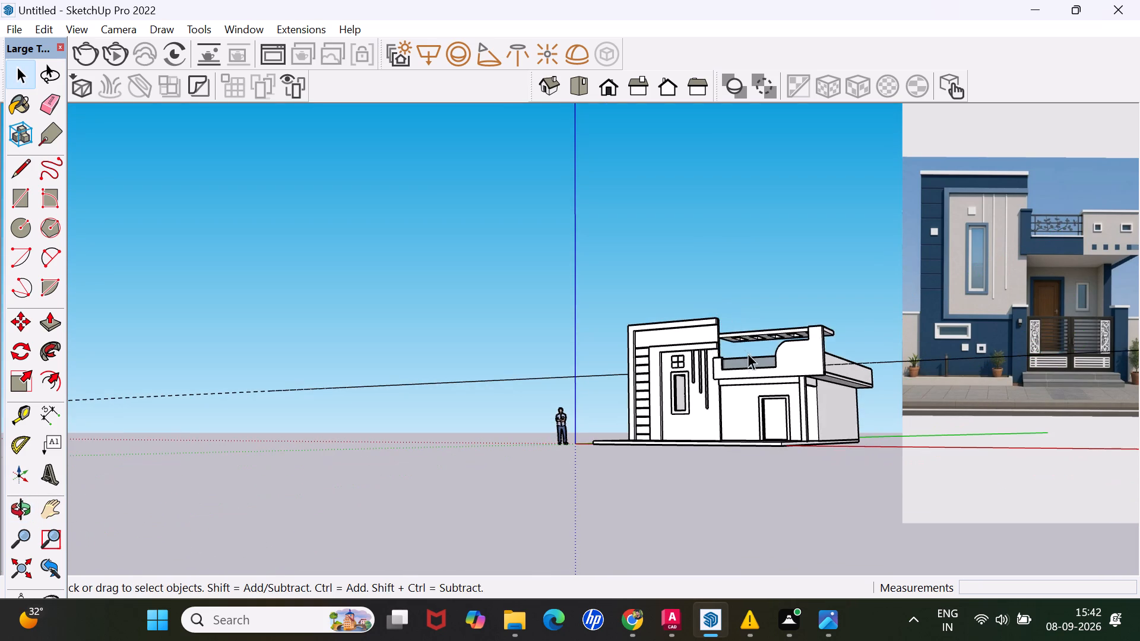
{"action": "scroll", "coordinate": [748, 357], "scroll_direction": "up", "scroll_amount": 9}
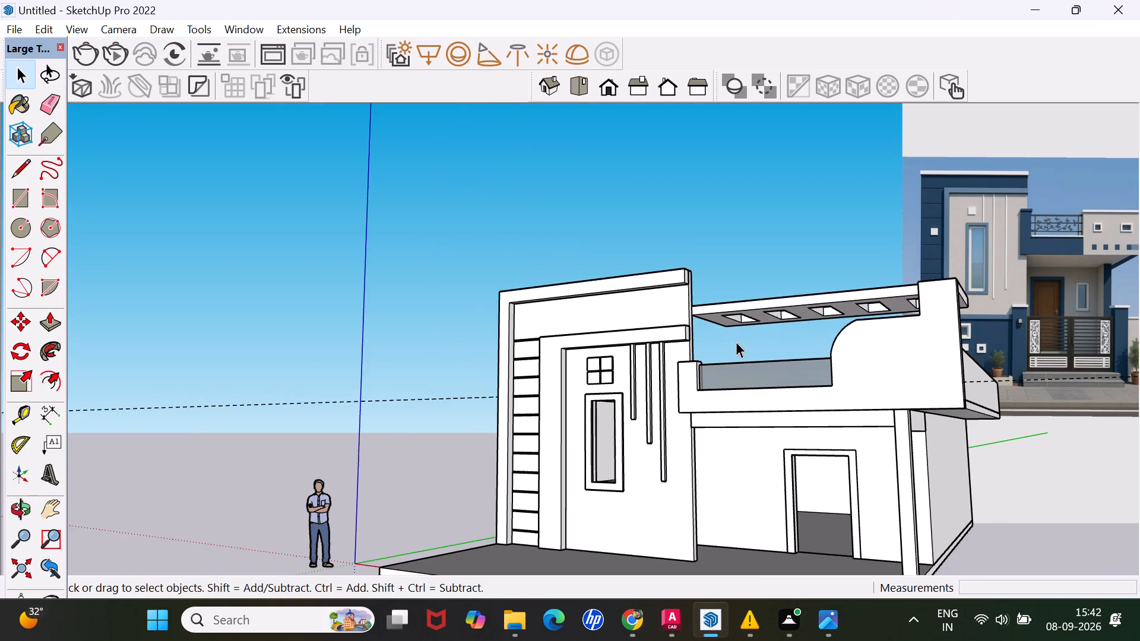
{"action": "scroll", "coordinate": [742, 351], "scroll_direction": "up", "scroll_amount": 2}
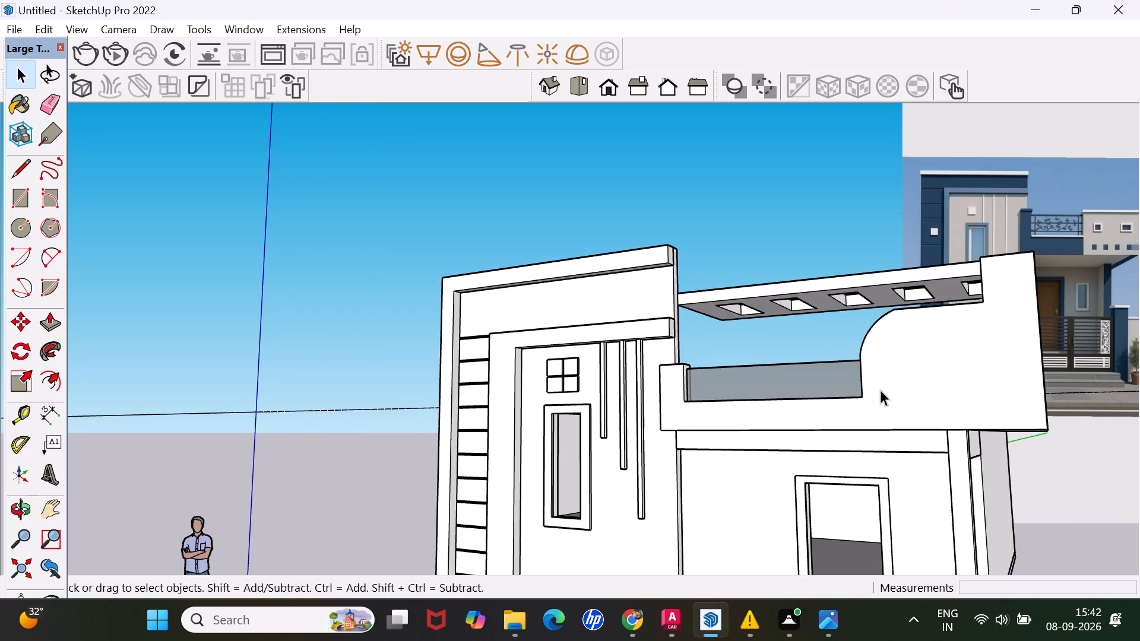
{"action": "left_click", "coordinate": [29, 170]}
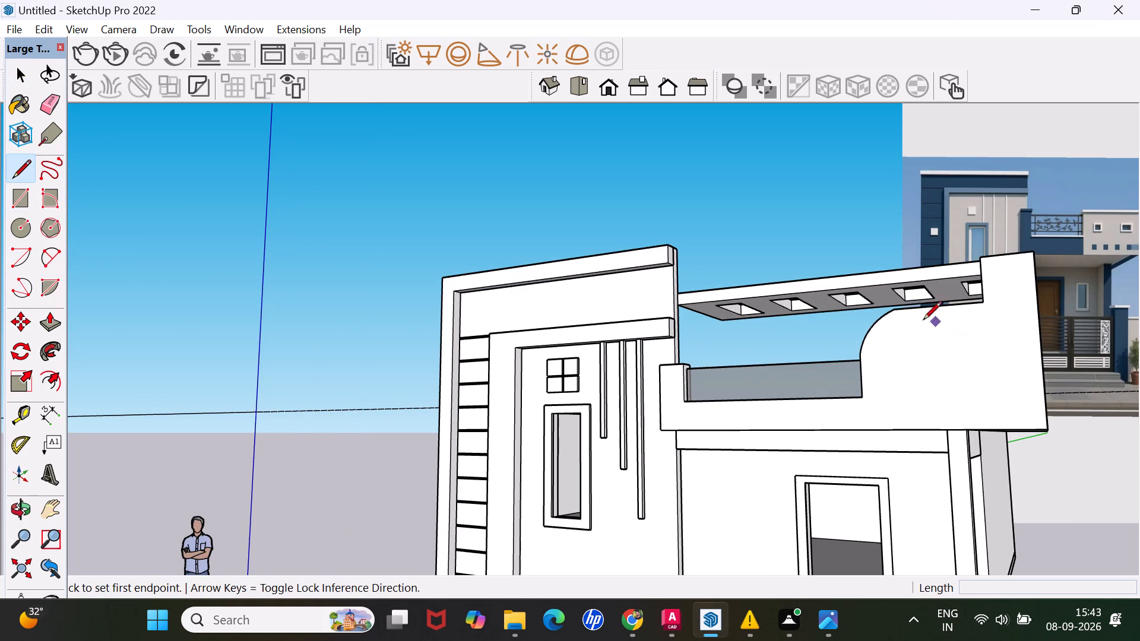
{"action": "key", "text": "space"}
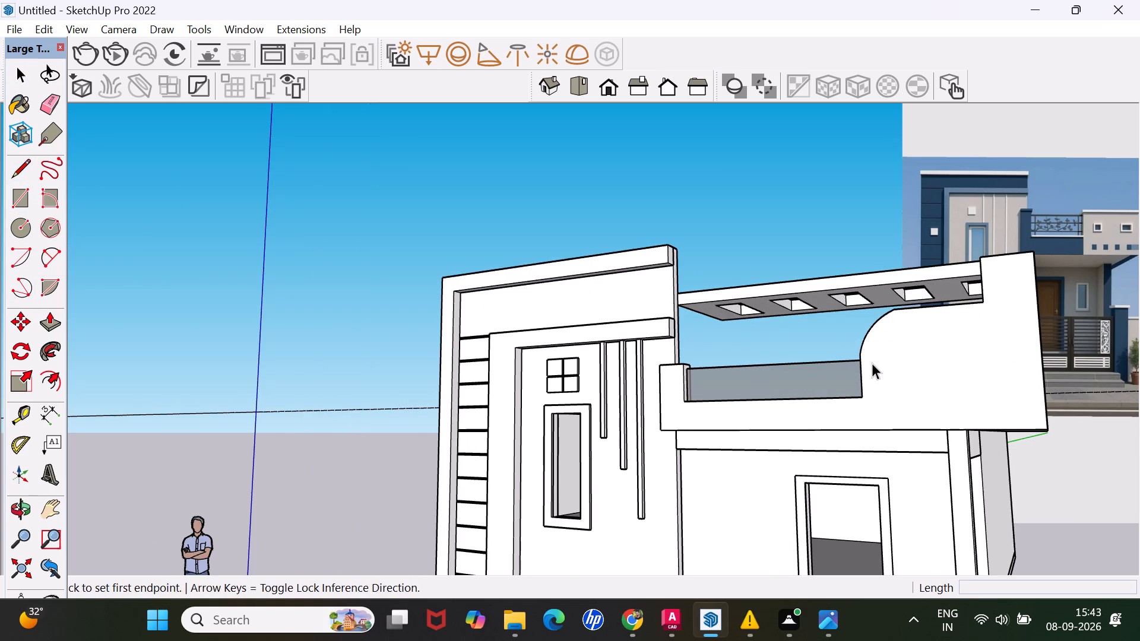
{"action": "double_click", "coordinate": [903, 383]}
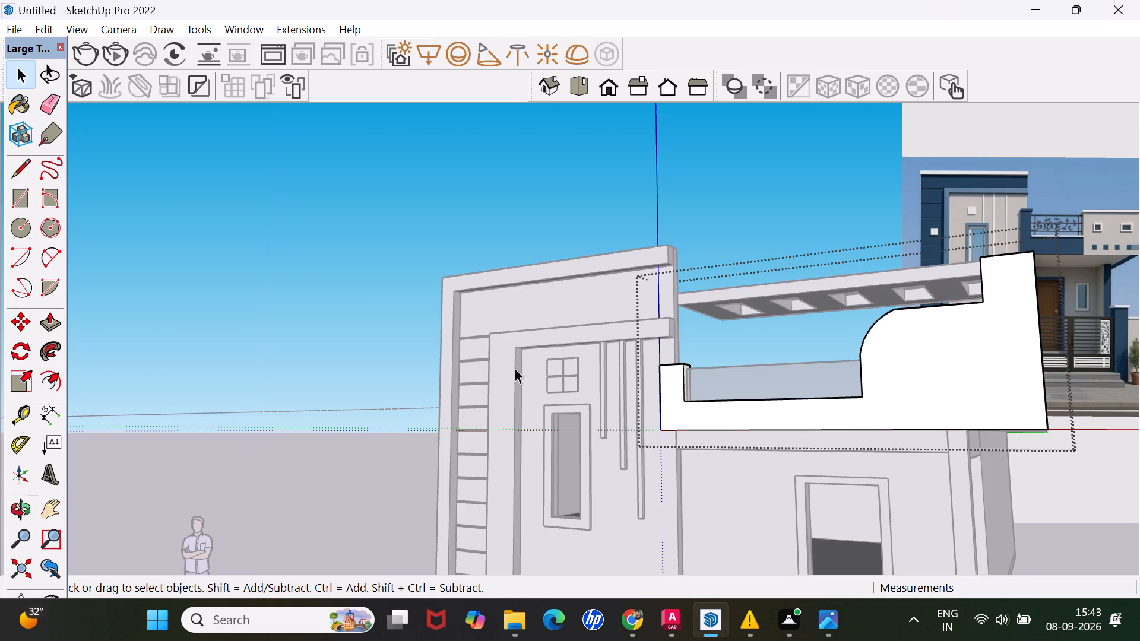
{"action": "key", "text": "l"}
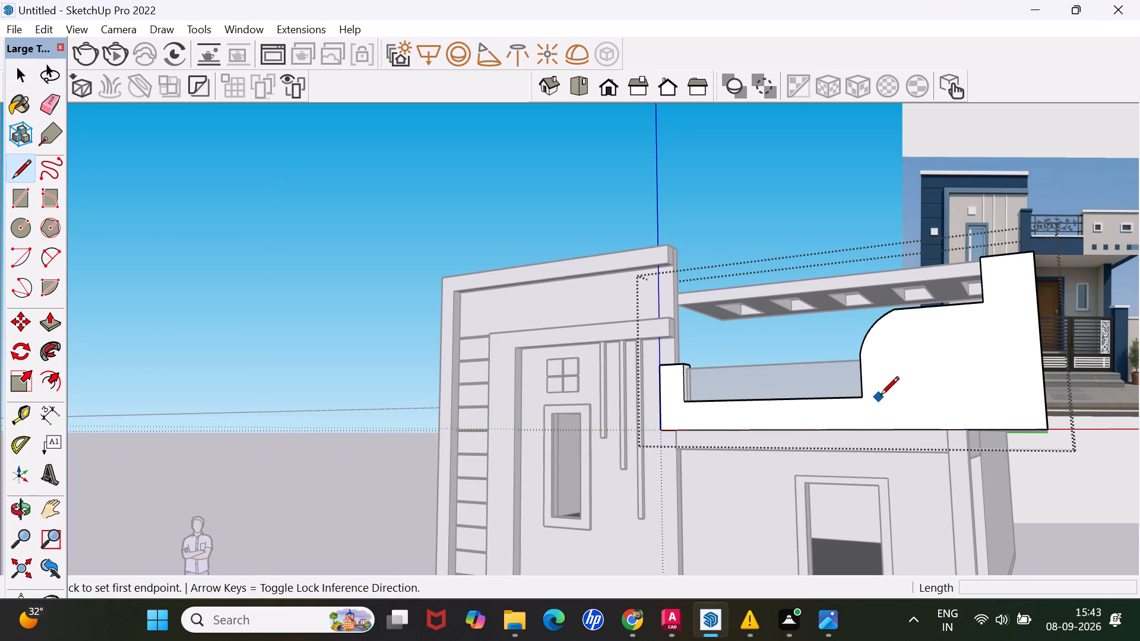
{"action": "left_click", "coordinate": [858, 397]}
{"action": "left_click", "coordinate": [863, 427]}
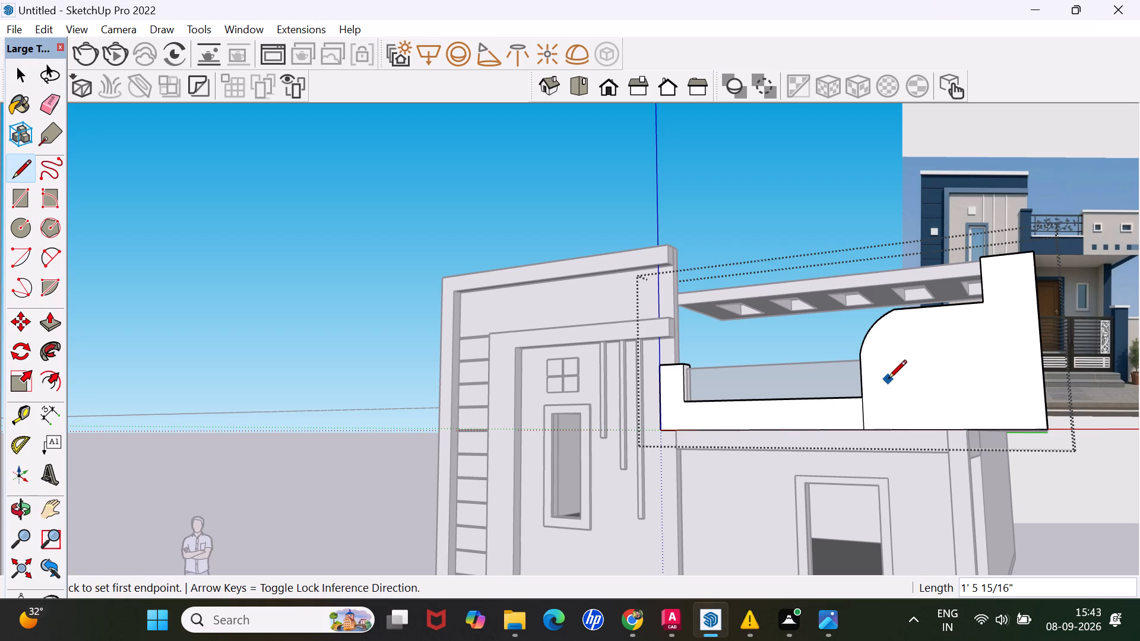
Offset the outline of the parapet's curved end face inward by about 2 13/16".
{"action": "key", "text": "f"}
{"action": "left_click", "coordinate": [935, 396]}
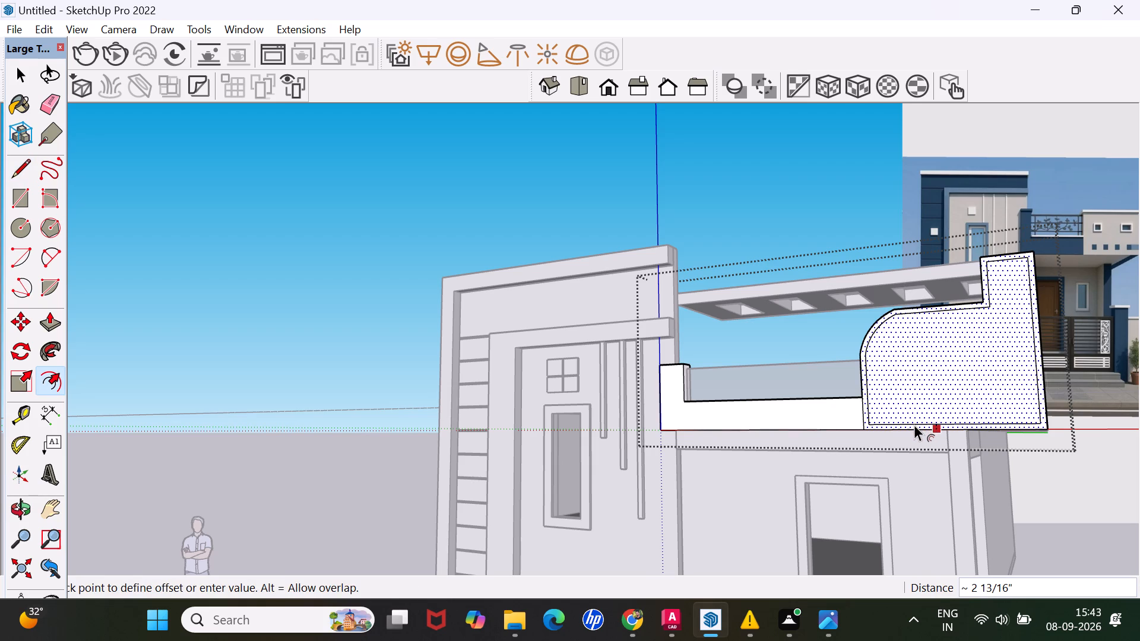
{"action": "left_click", "coordinate": [914, 424]}
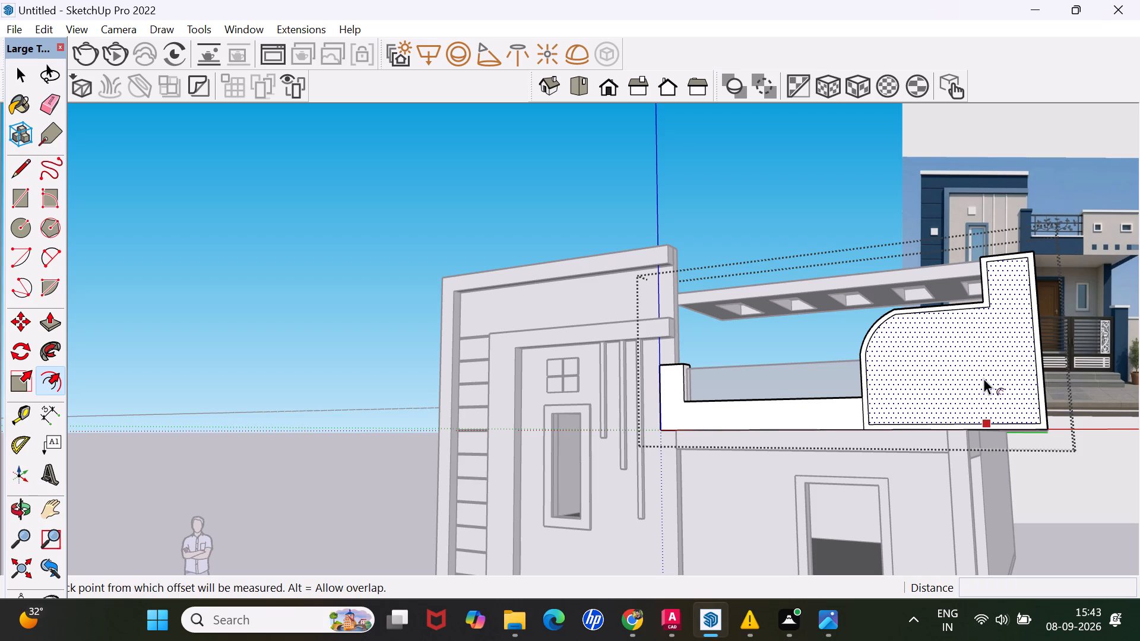
{"action": "key", "text": "space"}
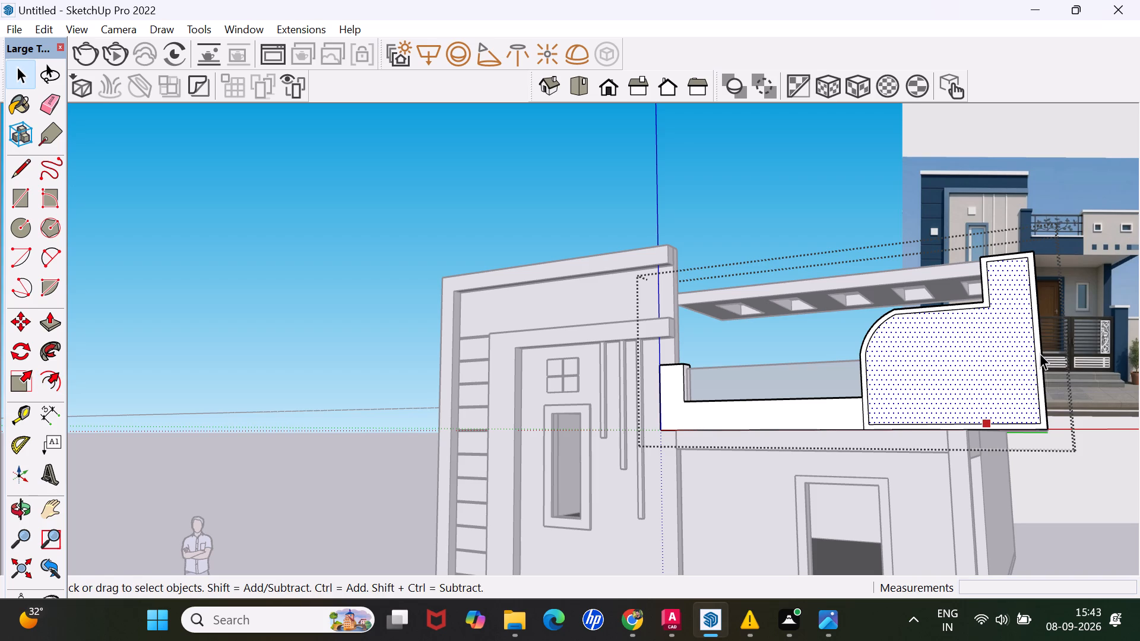
Push/Pull the narrow border around the parapet's curved end face outward by 1".
{"action": "key", "text": "p"}
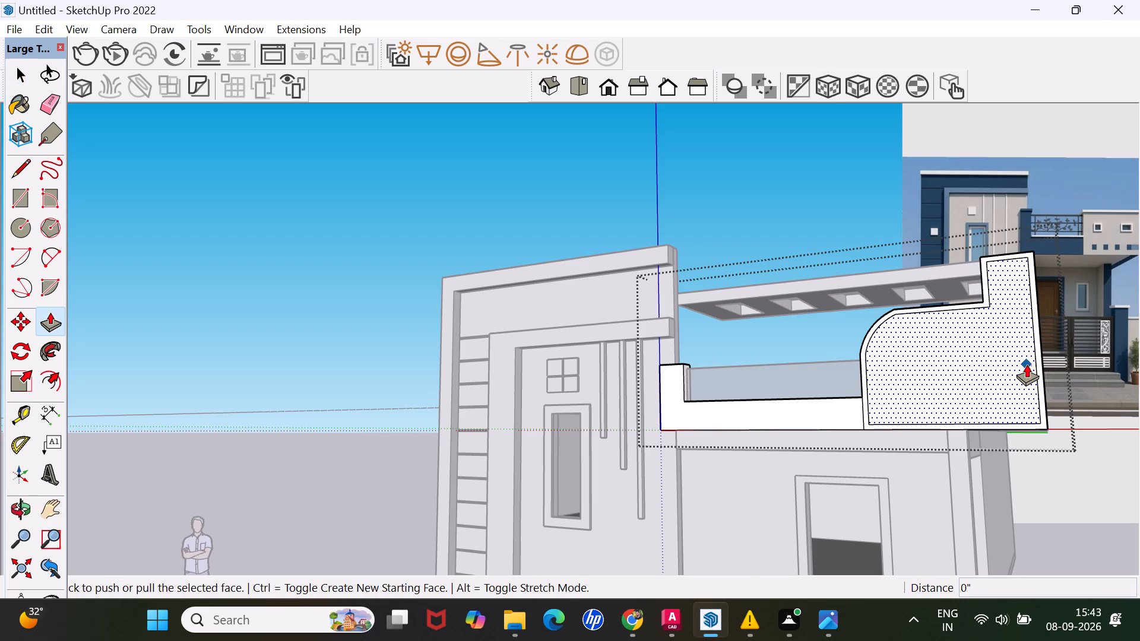
{"action": "scroll", "coordinate": [1025, 360], "scroll_direction": "up", "scroll_amount": 3}
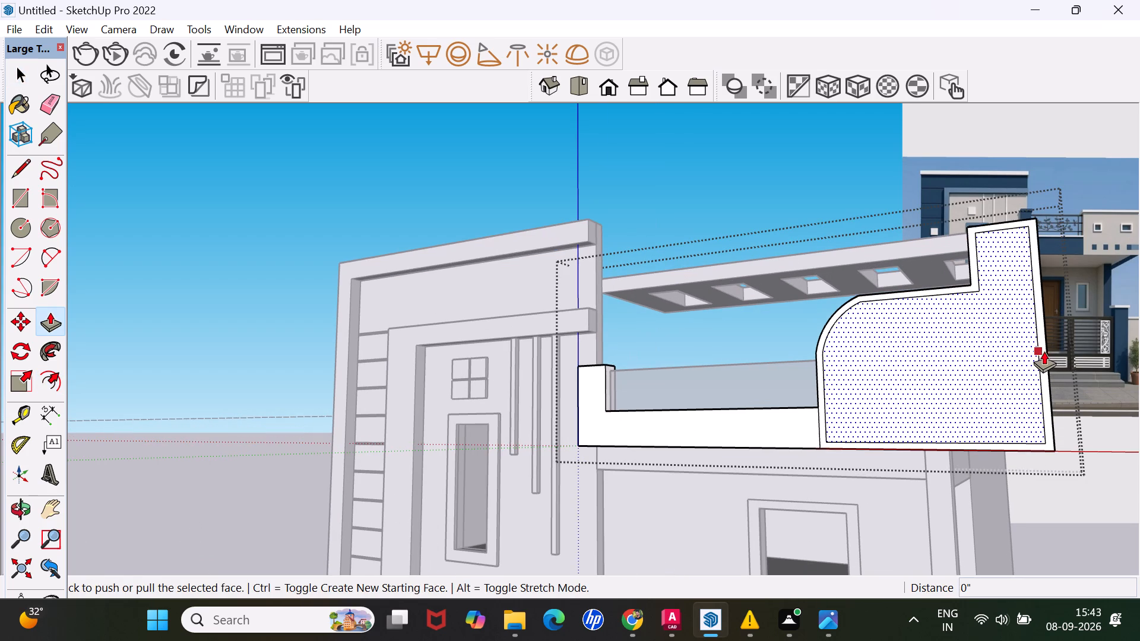
{"action": "key", "text": "space"}
{"action": "left_click", "coordinate": [1106, 361]}
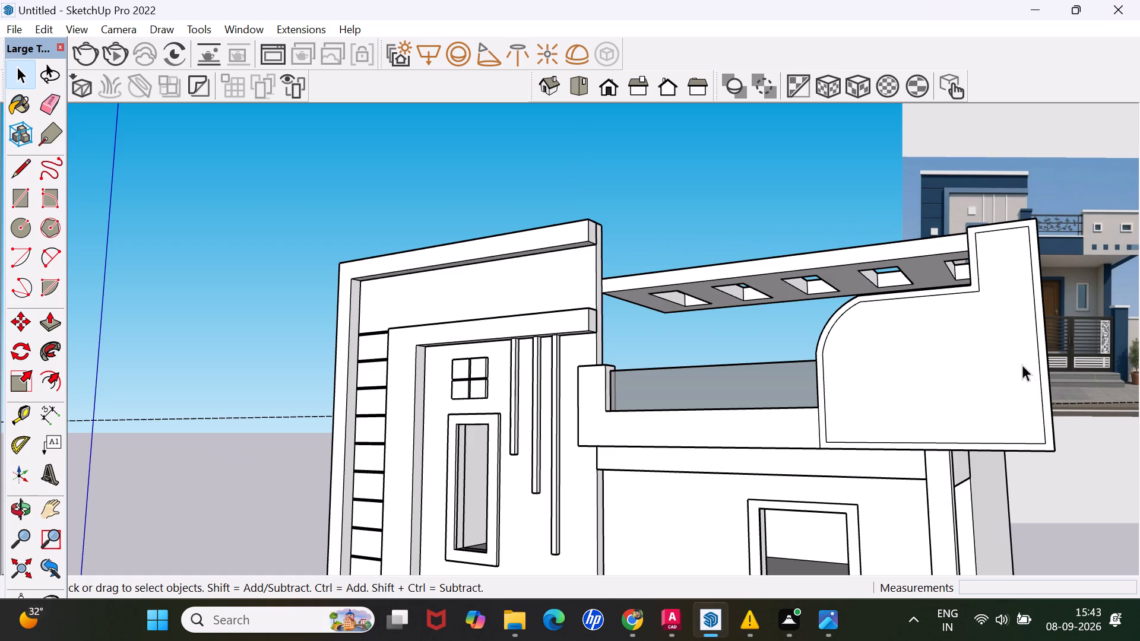
{"action": "double_click", "coordinate": [1021, 364]}
{"action": "key", "text": "p"}
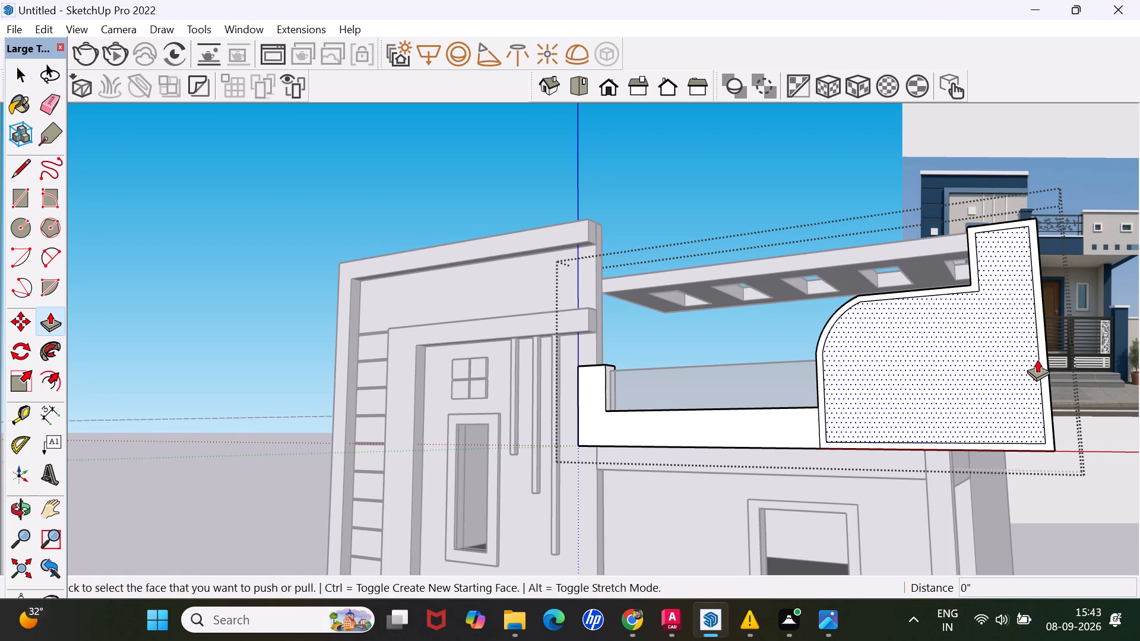
{"action": "scroll", "coordinate": [1030, 358], "scroll_direction": "up", "scroll_amount": 5}
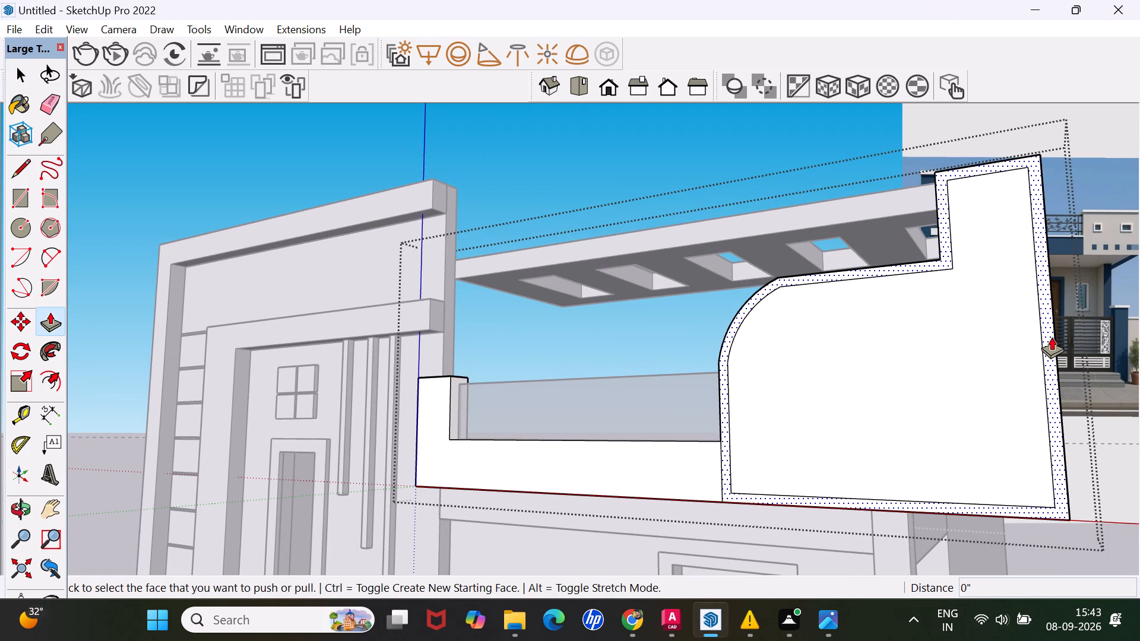
{"action": "left_click", "coordinate": [1048, 341]}
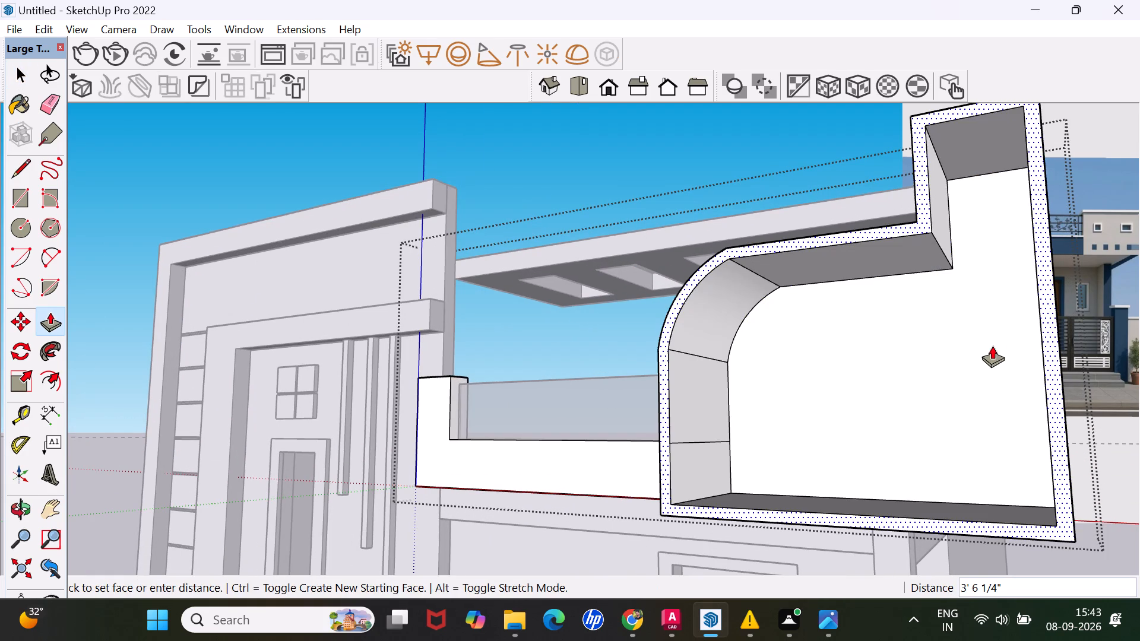
{"action": "key", "text": "1"}
{"action": "key", "text": "Return"}
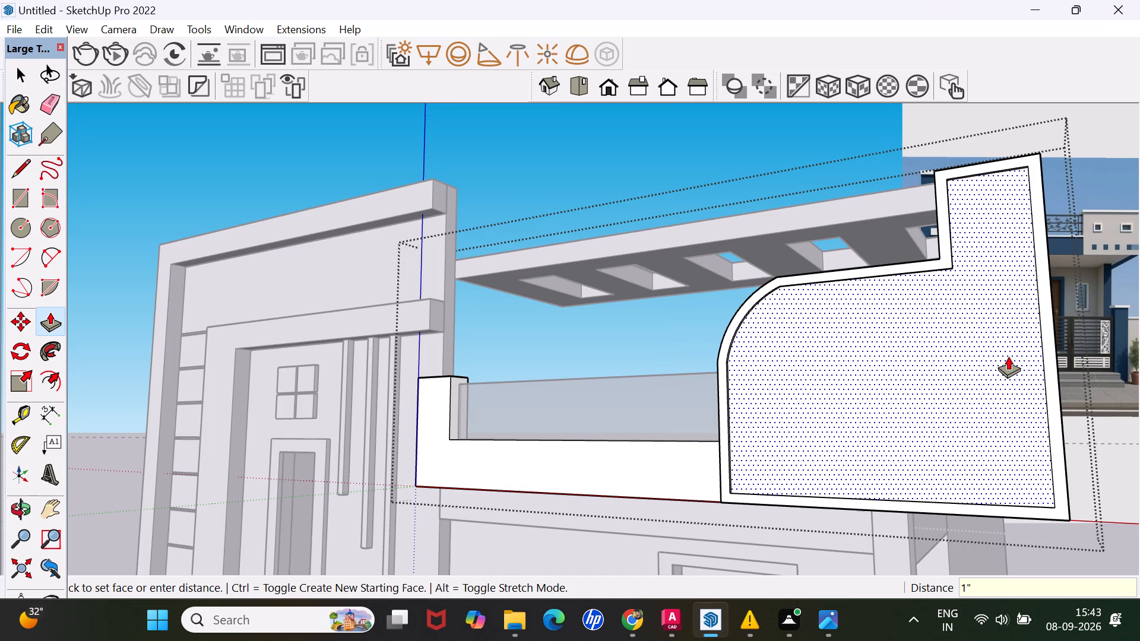
Examine the parapet, its junction with the tall wall and the whole house against the reference image, closing the parapet group.
{"action": "scroll", "coordinate": [1009, 355], "scroll_direction": "down", "scroll_amount": 4}
{"action": "middle_click_drag", "start_coordinate": [933, 402], "coordinate": [1024, 394]}
{"action": "scroll", "coordinate": [1041, 370], "scroll_direction": "down", "scroll_amount": 6}
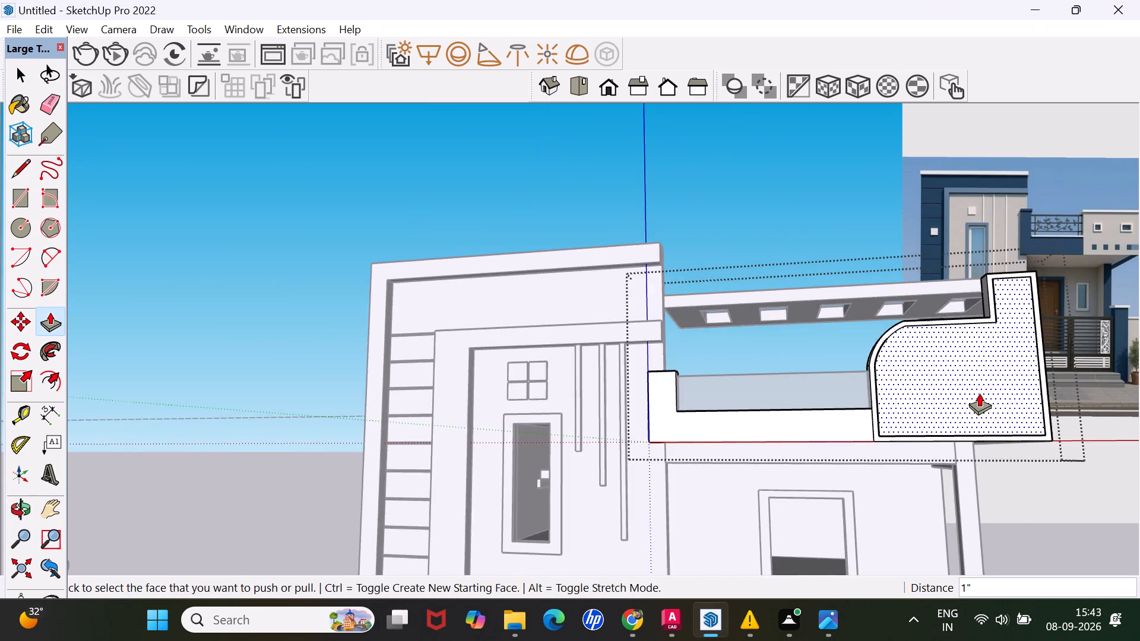
{"action": "scroll", "coordinate": [979, 393], "scroll_direction": "down", "scroll_amount": 5}
{"action": "scroll", "coordinate": [904, 414], "scroll_direction": "down", "scroll_amount": 1}
{"action": "middle_click_drag", "start_coordinate": [899, 420], "coordinate": [870, 467]}
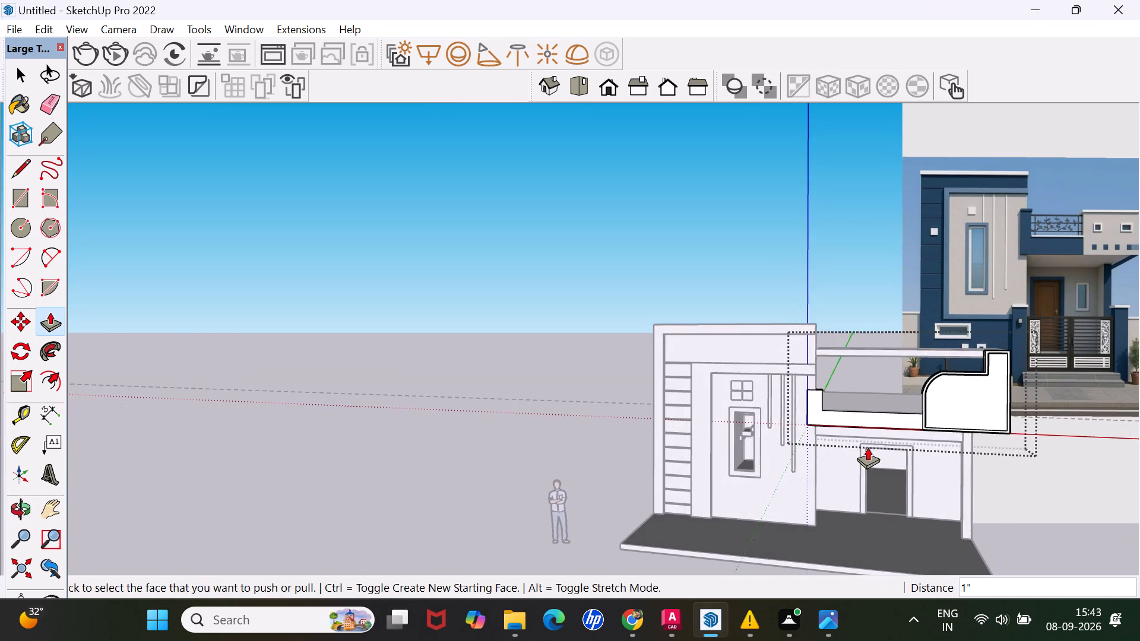
{"action": "scroll", "coordinate": [867, 447], "scroll_direction": "down", "scroll_amount": 3}
{"action": "scroll", "coordinate": [929, 384], "scroll_direction": "up", "scroll_amount": 2}
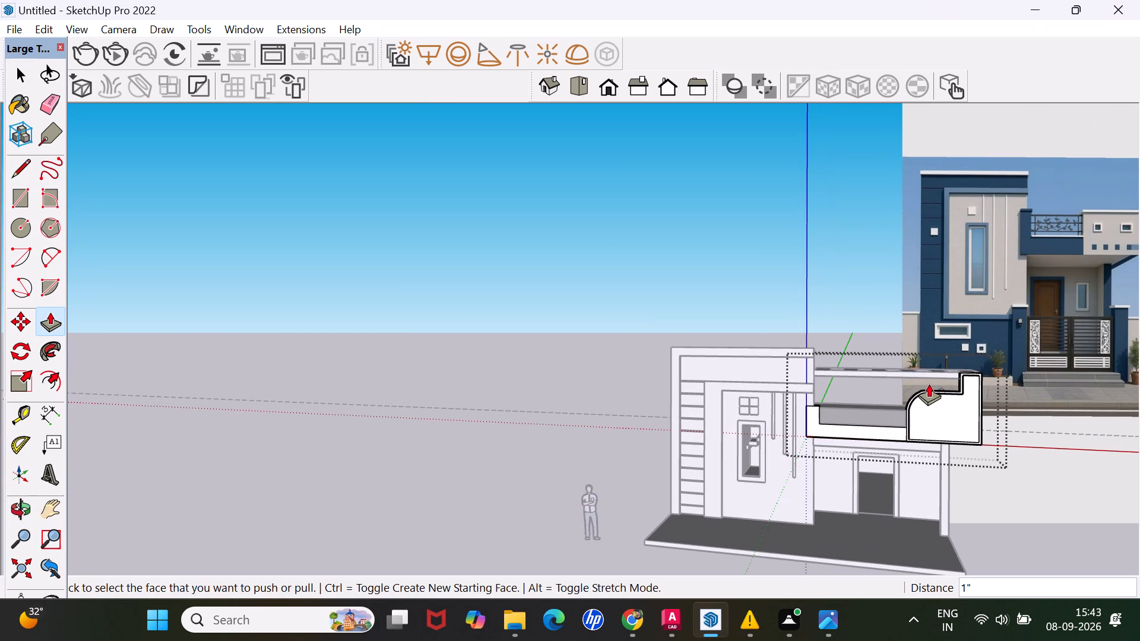
{"action": "scroll", "coordinate": [810, 387], "scroll_direction": "up", "scroll_amount": 4}
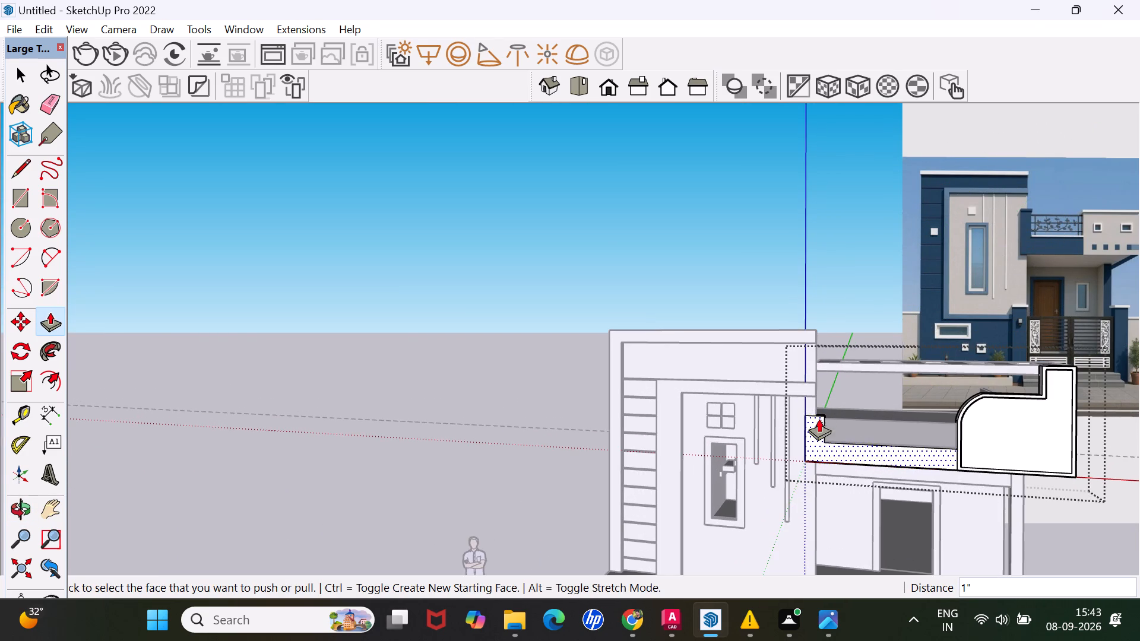
{"action": "middle_click_drag", "start_coordinate": [825, 415], "coordinate": [836, 380]}
{"action": "scroll", "coordinate": [789, 404], "scroll_direction": "up", "scroll_amount": 6}
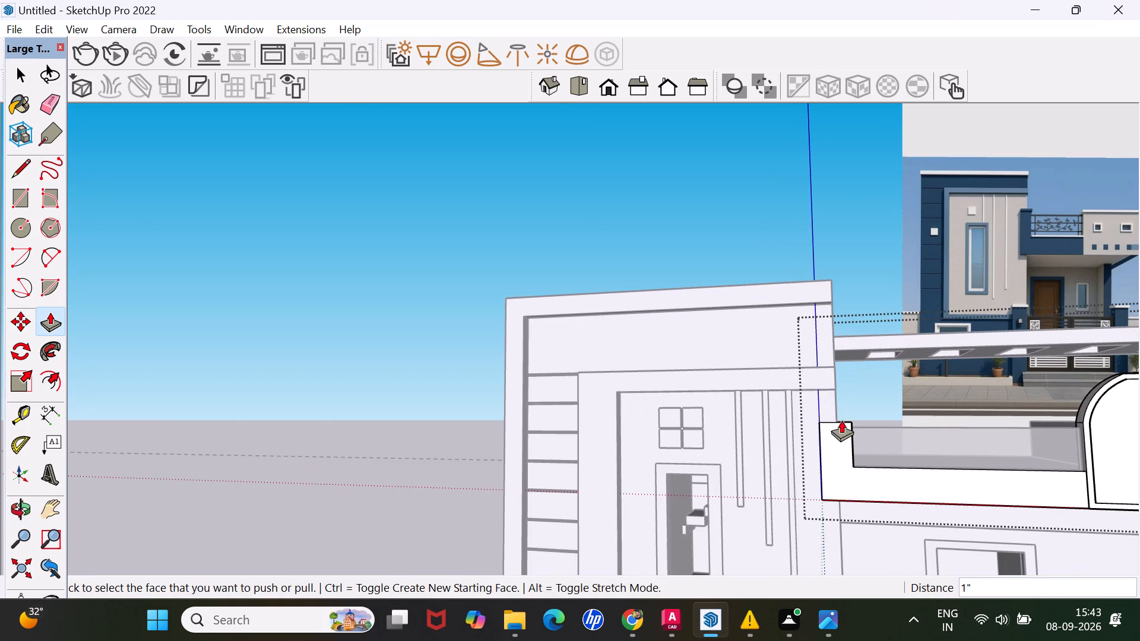
{"action": "middle_click_drag", "start_coordinate": [843, 416], "coordinate": [819, 377]}
{"action": "scroll", "coordinate": [828, 425], "scroll_direction": "up", "scroll_amount": 2}
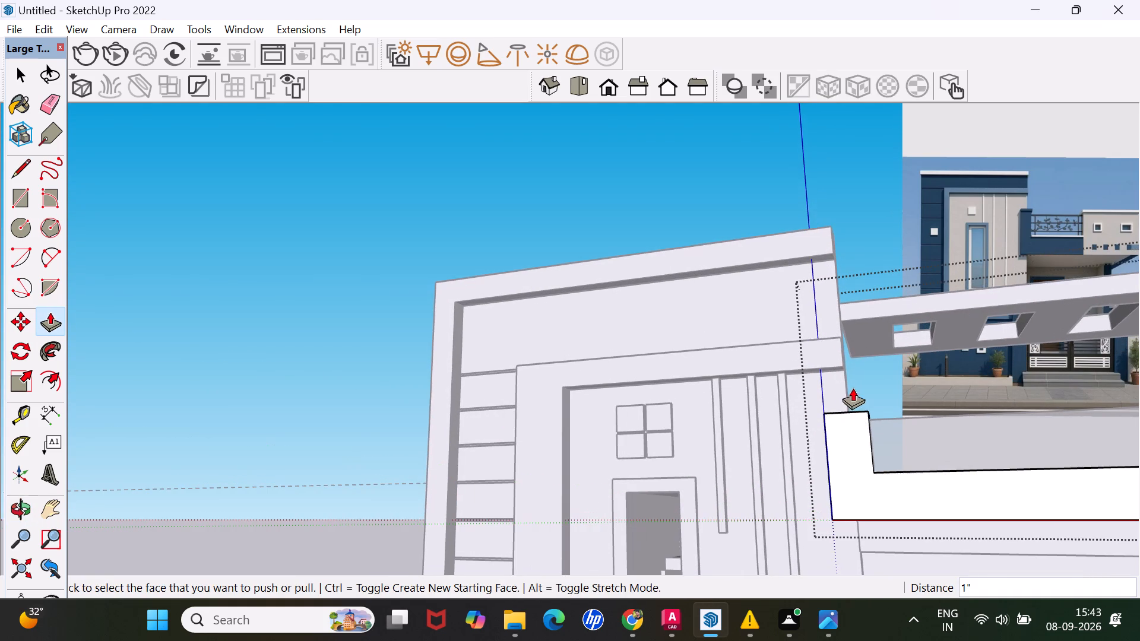
{"action": "middle_click_drag", "start_coordinate": [864, 418], "coordinate": [727, 441]}
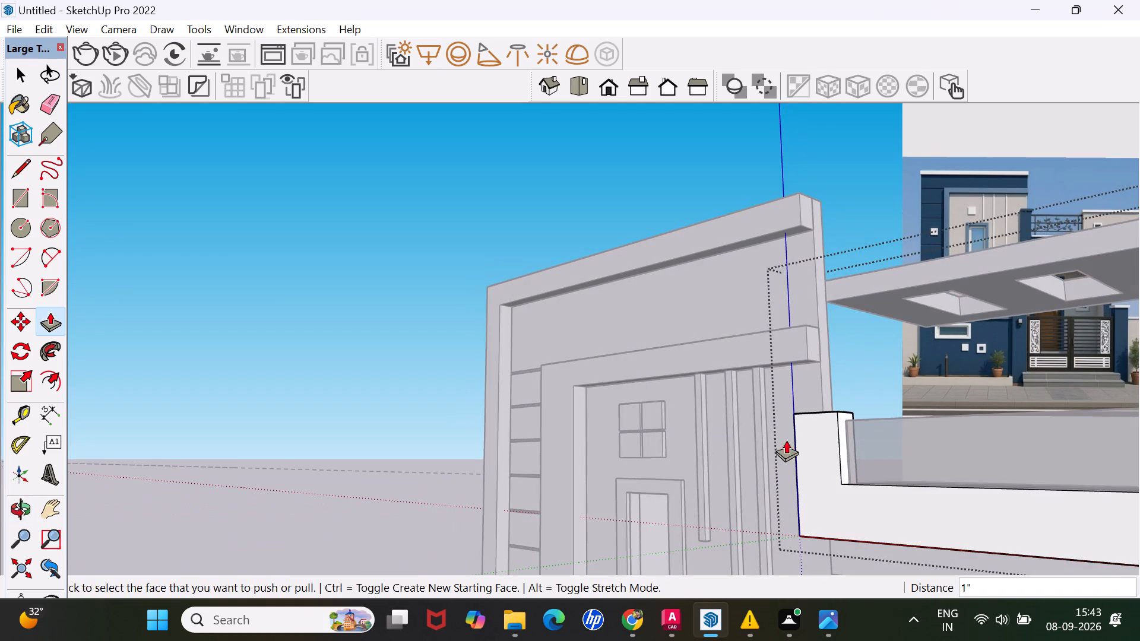
{"action": "scroll", "coordinate": [799, 426], "scroll_direction": "up", "scroll_amount": 1}
{"action": "middle_click_drag", "start_coordinate": [835, 421], "coordinate": [683, 427]}
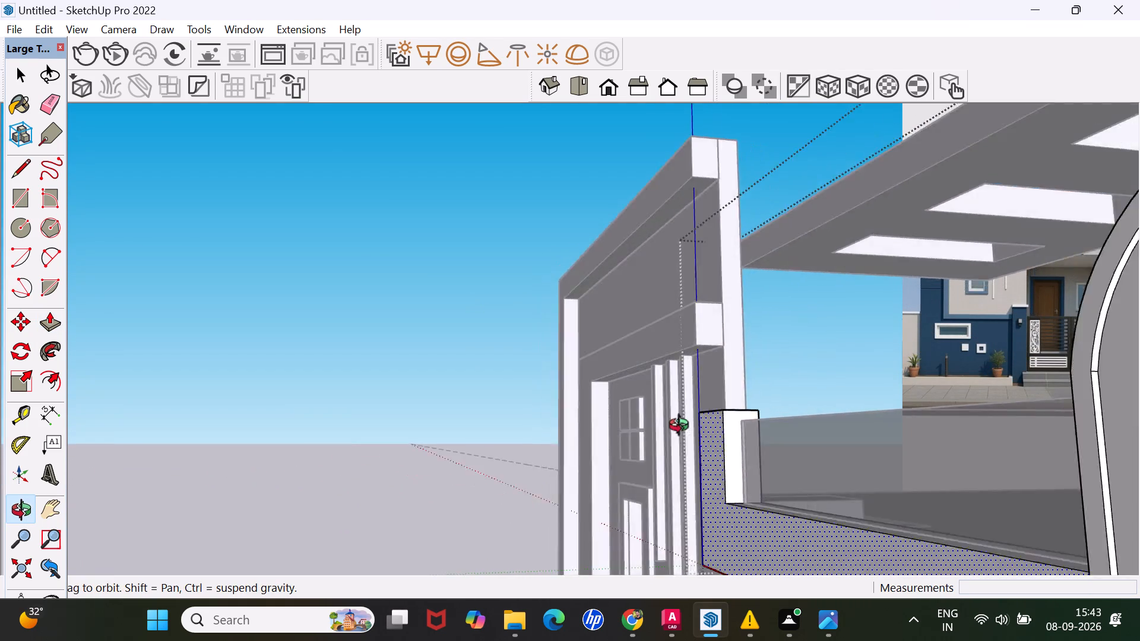
{"action": "middle_click_drag", "start_coordinate": [683, 427], "coordinate": [955, 385]}
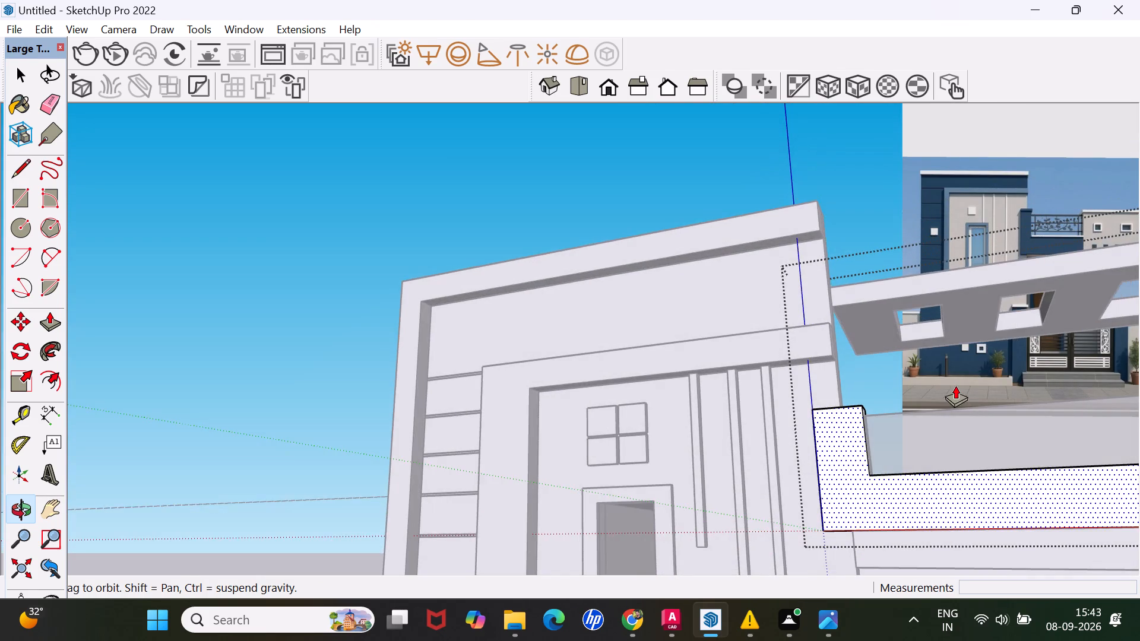
{"action": "middle_click_drag", "start_coordinate": [955, 385], "coordinate": [955, 385]}
{"action": "scroll", "coordinate": [959, 383], "scroll_direction": "down", "scroll_amount": 20}
{"action": "scroll", "coordinate": [959, 383], "scroll_direction": "down", "scroll_amount": 4}
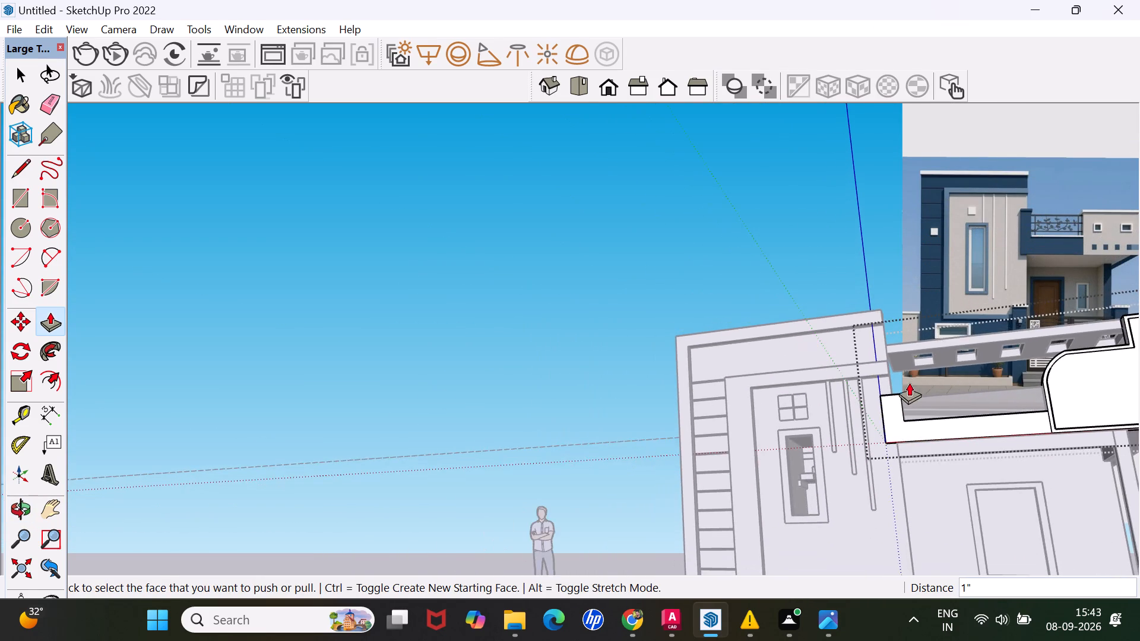
{"action": "scroll", "coordinate": [909, 382], "scroll_direction": "down", "scroll_amount": 8}
{"action": "middle_click_drag", "start_coordinate": [891, 433], "coordinate": [835, 471]}
{"action": "scroll", "coordinate": [847, 459], "scroll_direction": "down", "scroll_amount": 6}
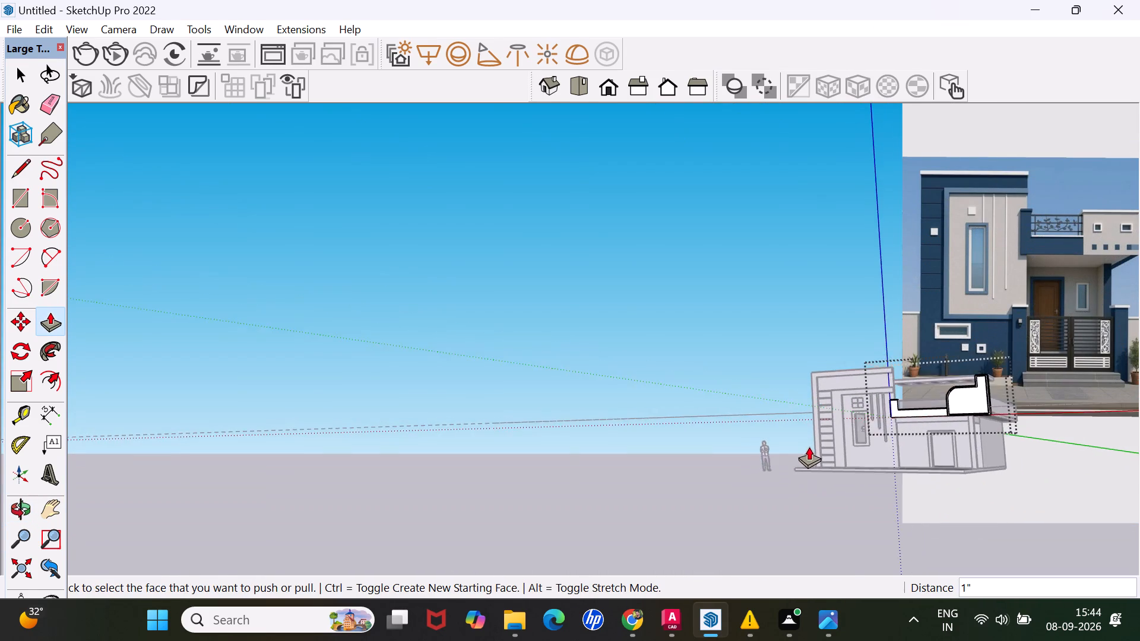
{"action": "scroll", "coordinate": [809, 446], "scroll_direction": "down", "scroll_amount": 10}
{"action": "scroll", "coordinate": [946, 414], "scroll_direction": "up", "scroll_amount": 6}
{"action": "scroll", "coordinate": [892, 417], "scroll_direction": "up", "scroll_amount": 5}
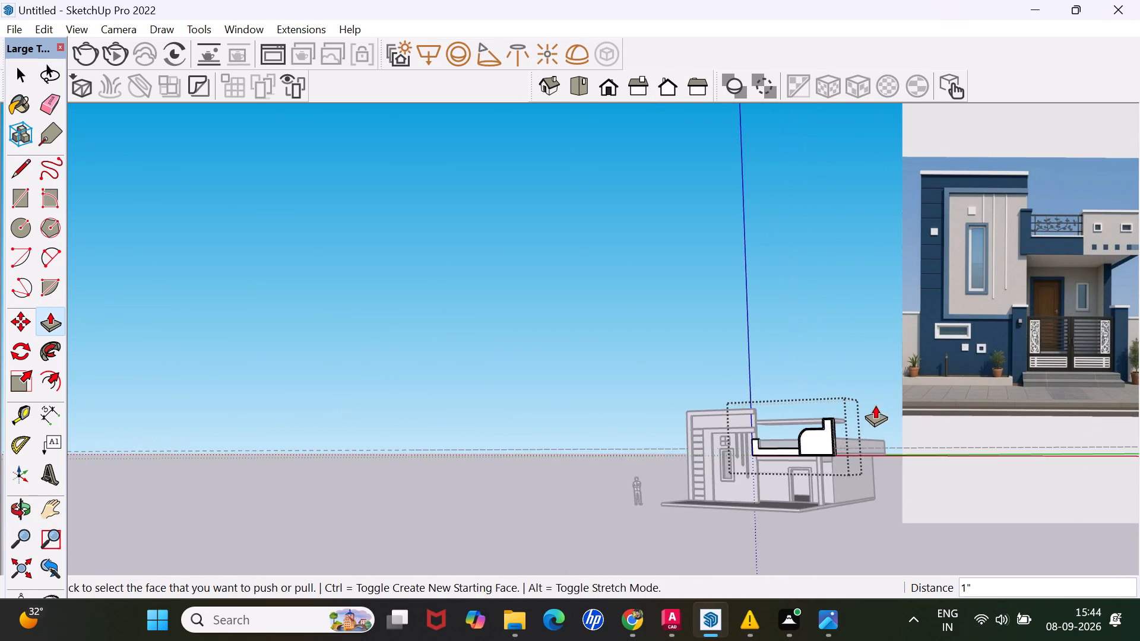
{"action": "scroll", "coordinate": [843, 426], "scroll_direction": "up", "scroll_amount": 4}
{"action": "scroll", "coordinate": [813, 439], "scroll_direction": "down", "scroll_amount": 3}
{"action": "scroll", "coordinate": [793, 477], "scroll_direction": "up", "scroll_amount": 3}
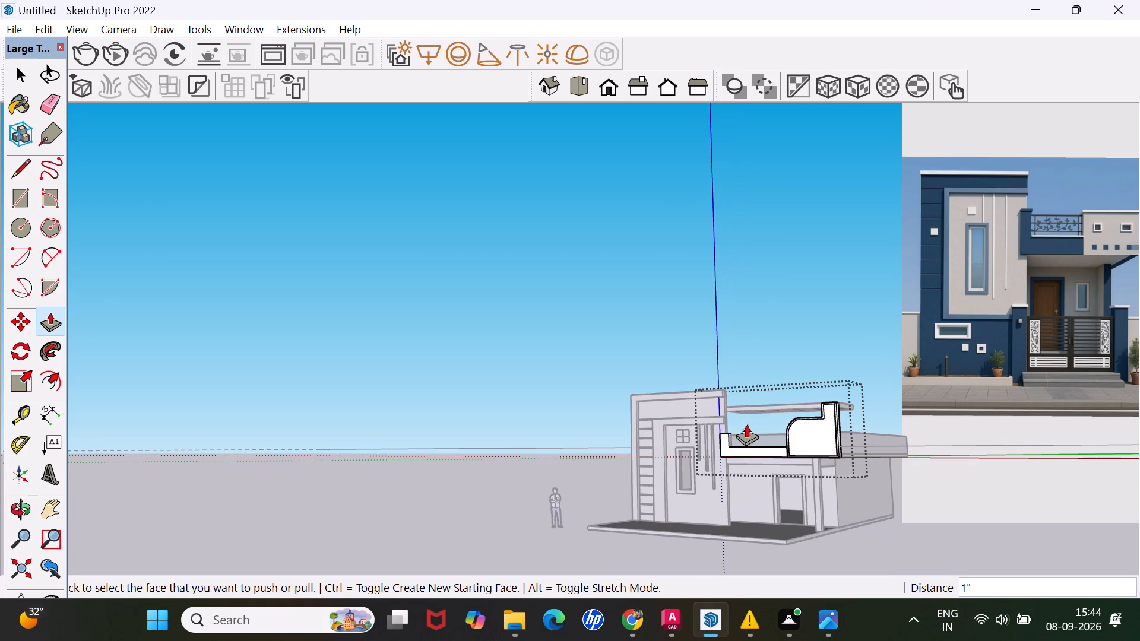
{"action": "key", "text": "space"}
{"action": "left_click", "coordinate": [468, 324]}
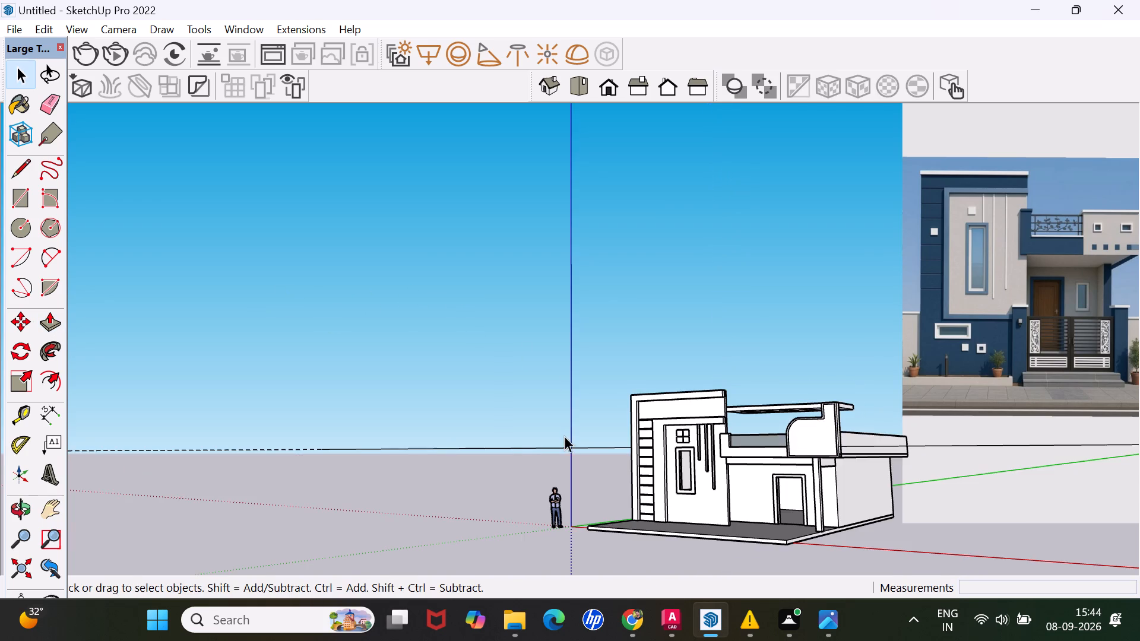
{"action": "scroll", "coordinate": [594, 419], "scroll_direction": "down", "scroll_amount": 7}
{"action": "scroll", "coordinate": [587, 514], "scroll_direction": "up", "scroll_amount": 1}
{"action": "scroll", "coordinate": [597, 457], "scroll_direction": "up", "scroll_amount": 4}
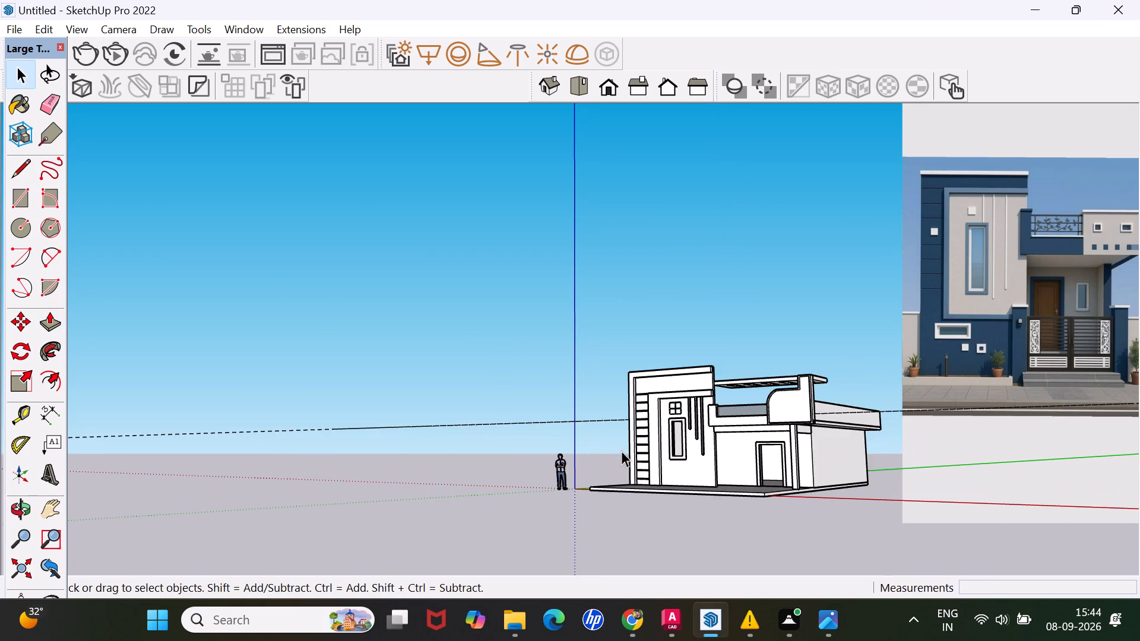
Show the default tray and switch the materials library to the Colors collection.
{"action": "scroll", "coordinate": [628, 432], "scroll_direction": "down", "scroll_amount": 4}
{"action": "scroll", "coordinate": [664, 488], "scroll_direction": "up", "scroll_amount": 11}
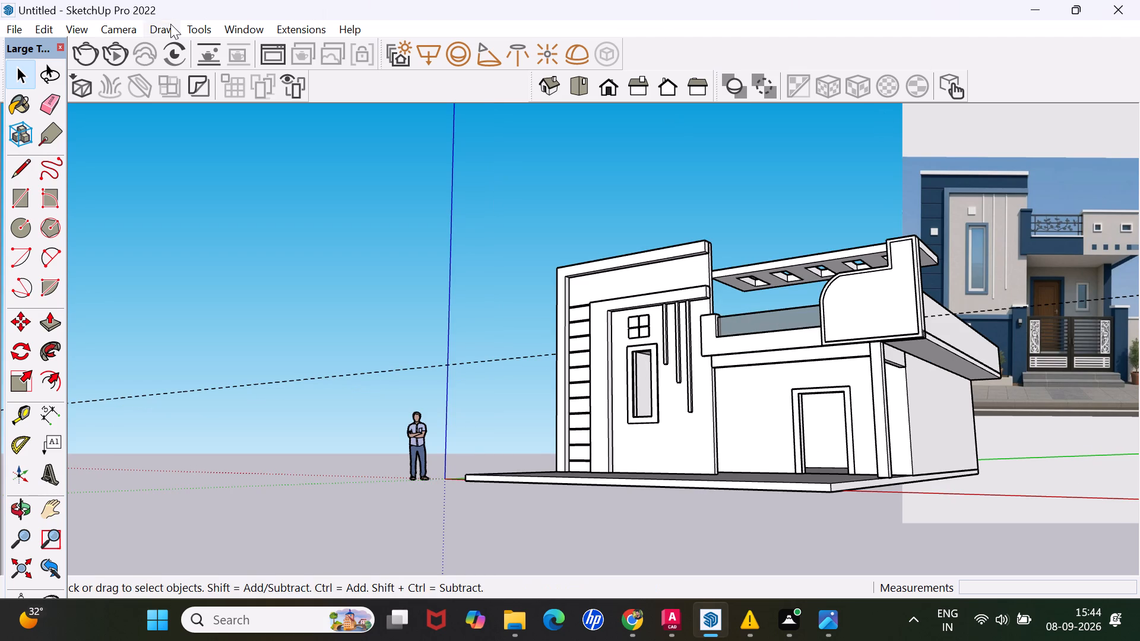
{"action": "left_click", "coordinate": [239, 26]}
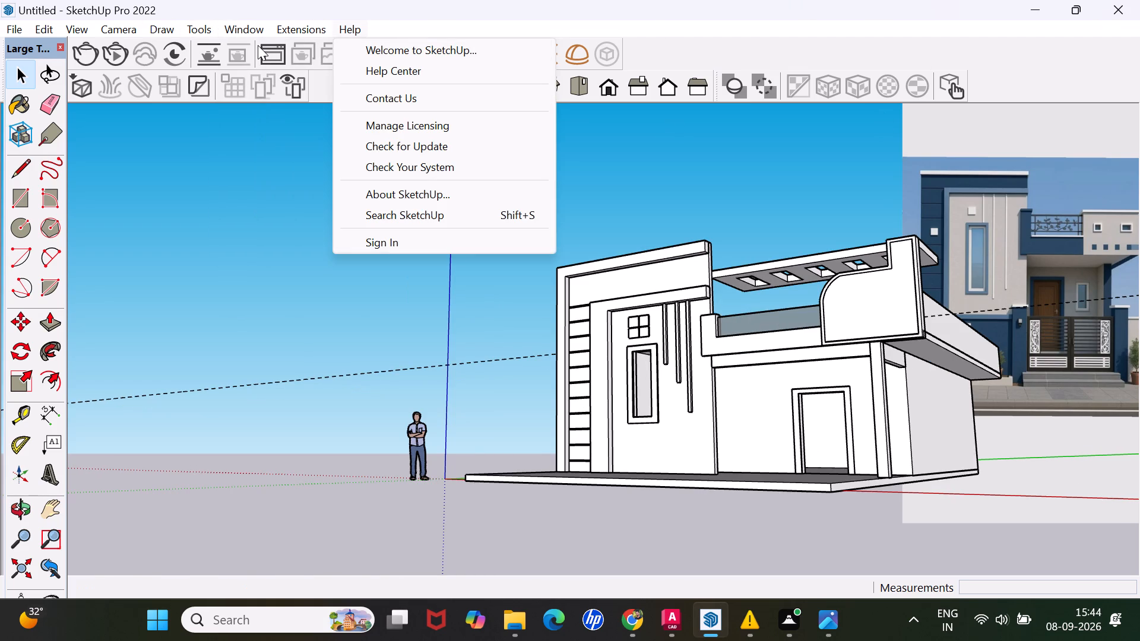
{"action": "left_click", "coordinate": [271, 50]}
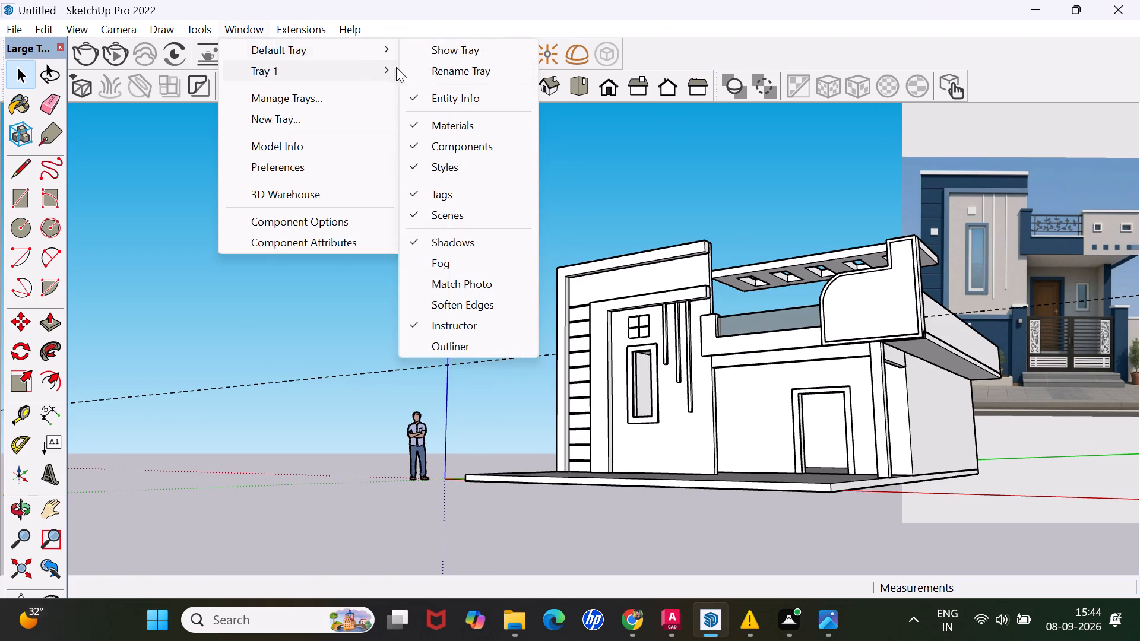
{"action": "left_click", "coordinate": [456, 54]}
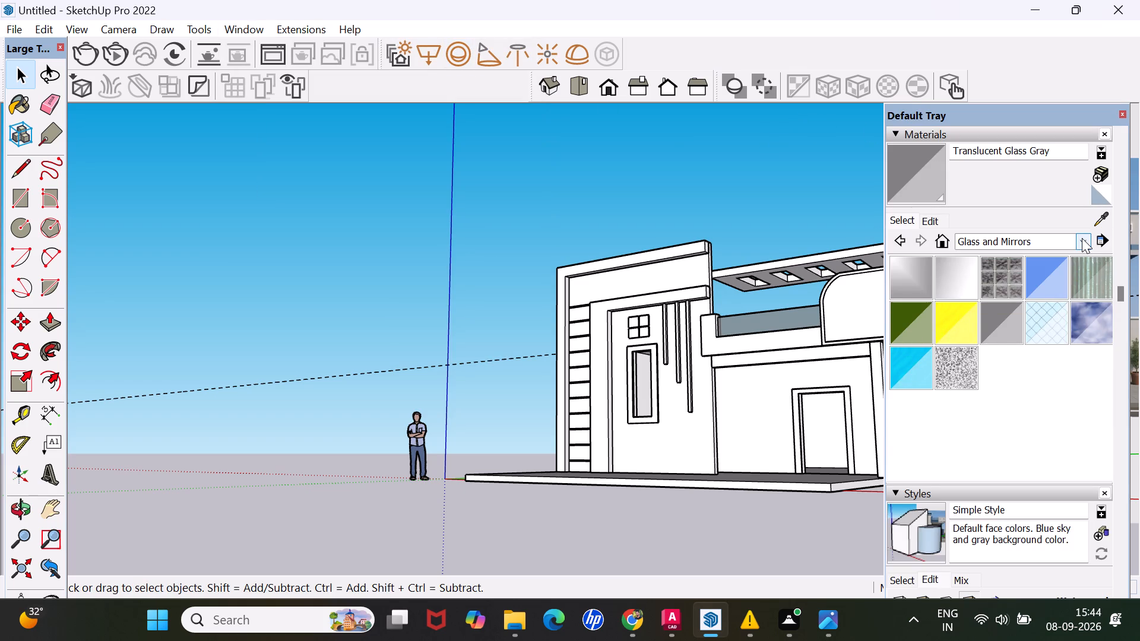
{"action": "left_click", "coordinate": [1082, 238]}
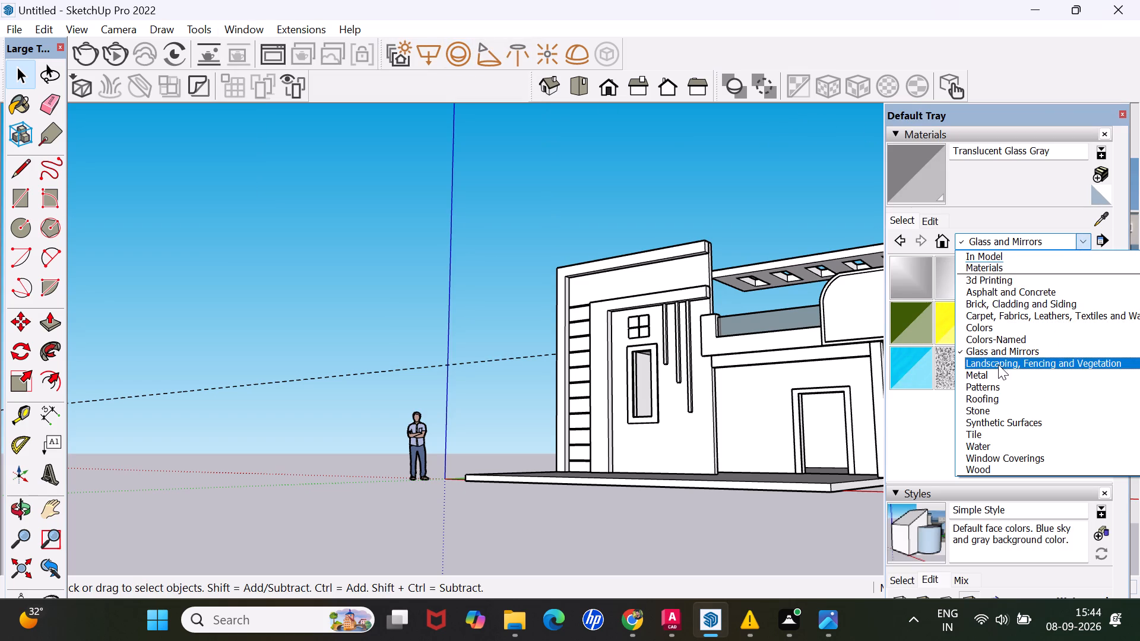
{"action": "left_click", "coordinate": [997, 324]}
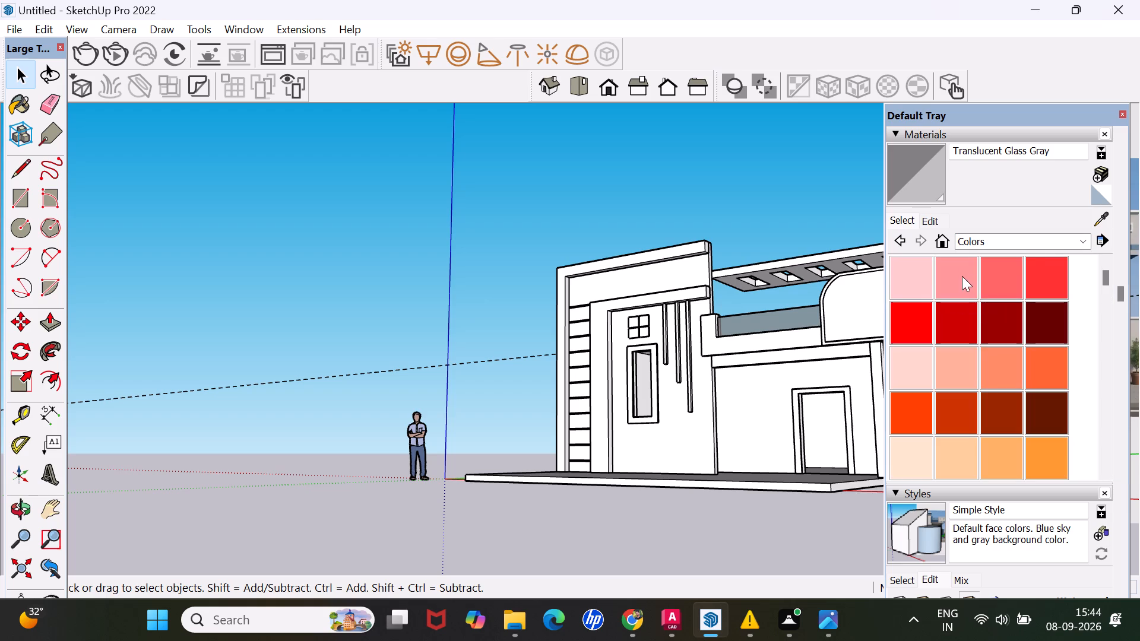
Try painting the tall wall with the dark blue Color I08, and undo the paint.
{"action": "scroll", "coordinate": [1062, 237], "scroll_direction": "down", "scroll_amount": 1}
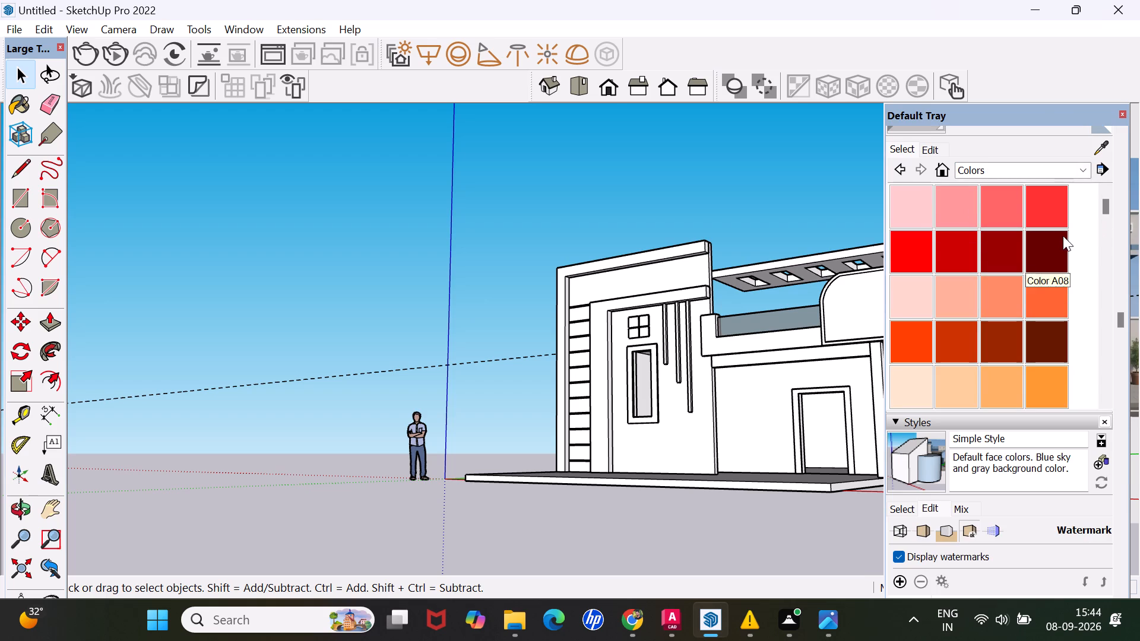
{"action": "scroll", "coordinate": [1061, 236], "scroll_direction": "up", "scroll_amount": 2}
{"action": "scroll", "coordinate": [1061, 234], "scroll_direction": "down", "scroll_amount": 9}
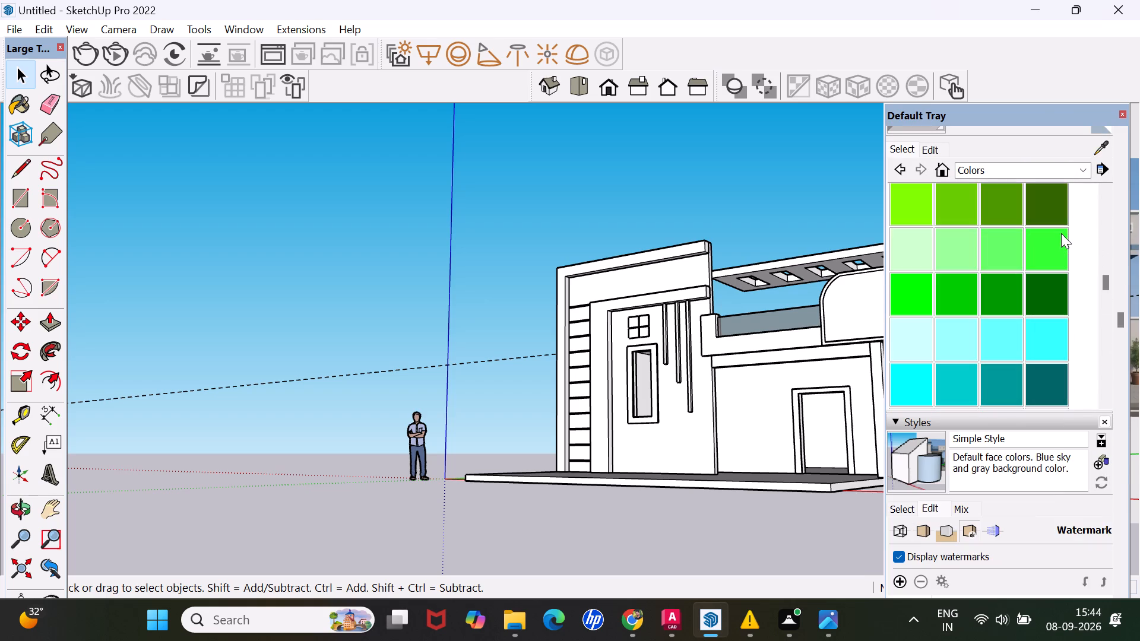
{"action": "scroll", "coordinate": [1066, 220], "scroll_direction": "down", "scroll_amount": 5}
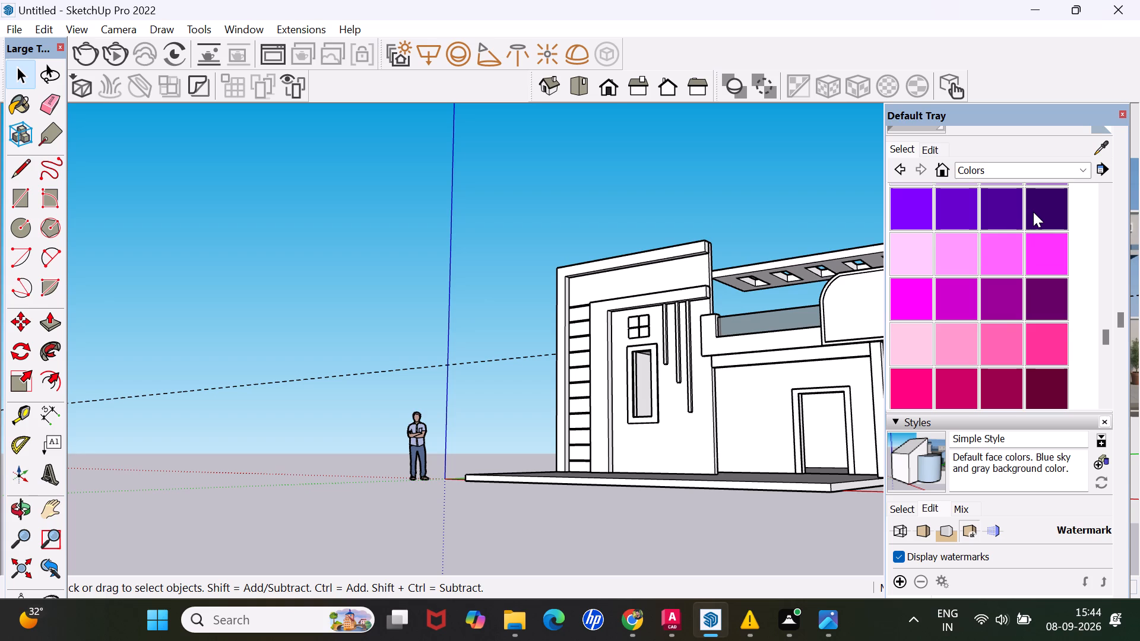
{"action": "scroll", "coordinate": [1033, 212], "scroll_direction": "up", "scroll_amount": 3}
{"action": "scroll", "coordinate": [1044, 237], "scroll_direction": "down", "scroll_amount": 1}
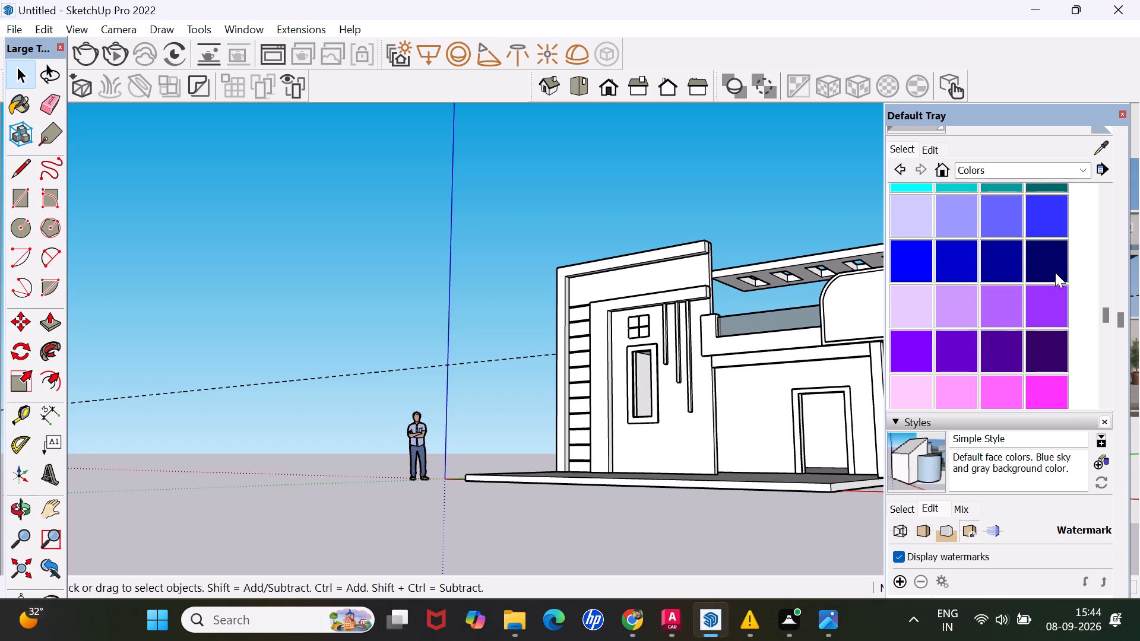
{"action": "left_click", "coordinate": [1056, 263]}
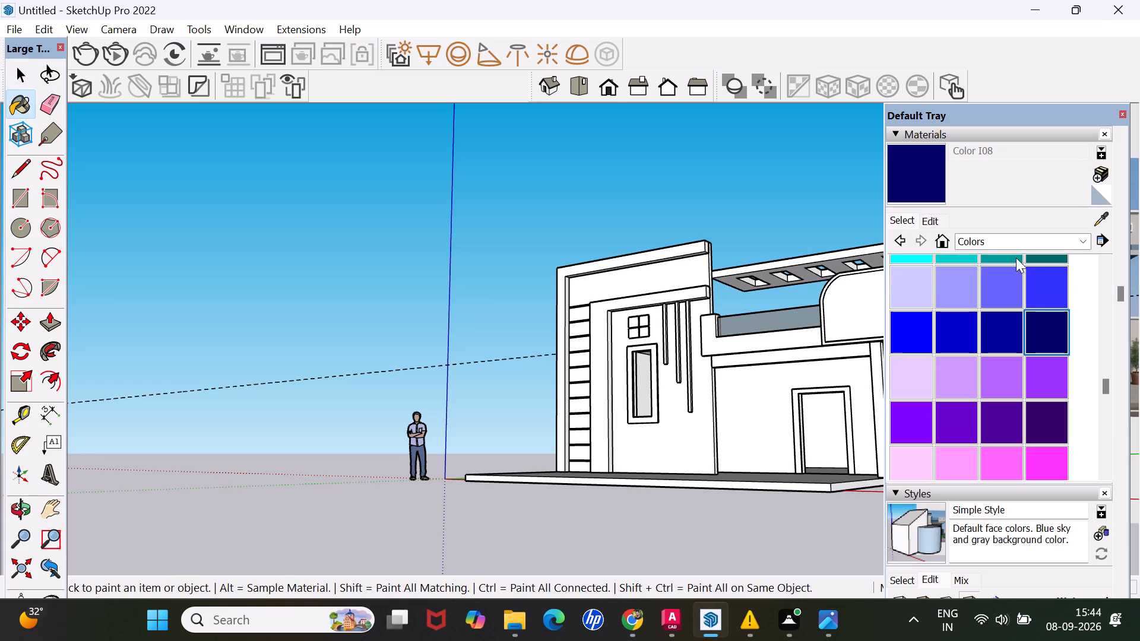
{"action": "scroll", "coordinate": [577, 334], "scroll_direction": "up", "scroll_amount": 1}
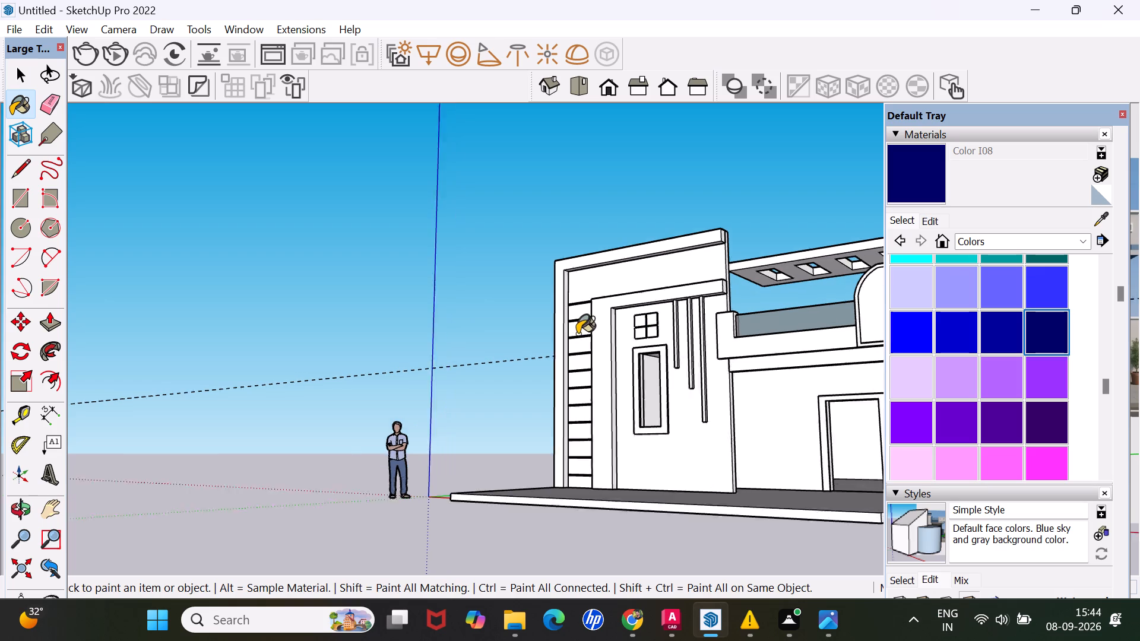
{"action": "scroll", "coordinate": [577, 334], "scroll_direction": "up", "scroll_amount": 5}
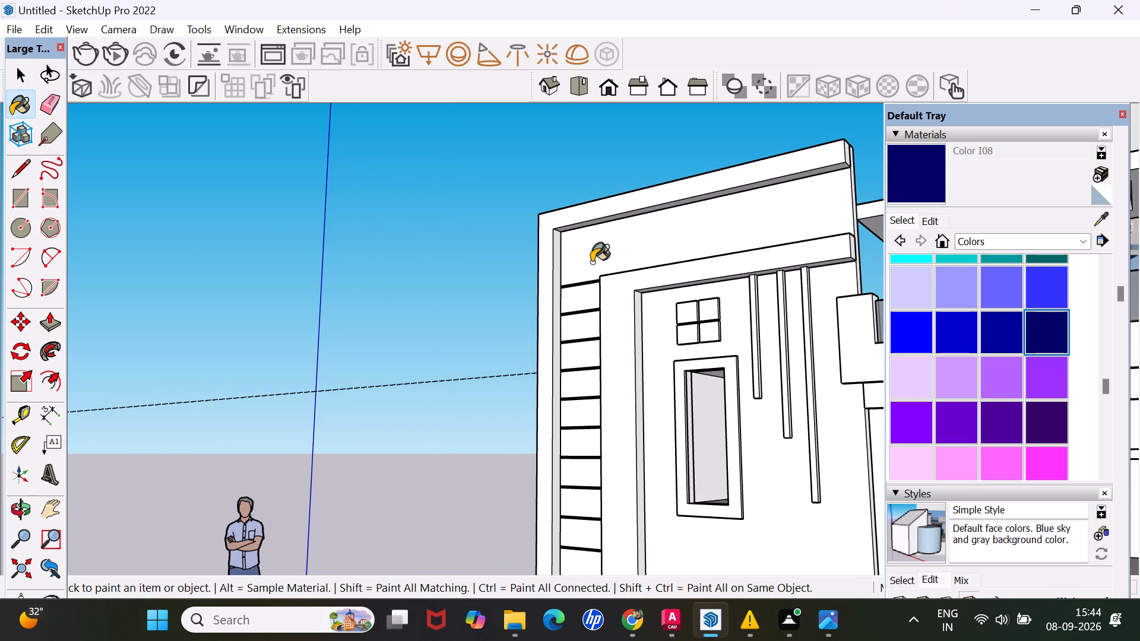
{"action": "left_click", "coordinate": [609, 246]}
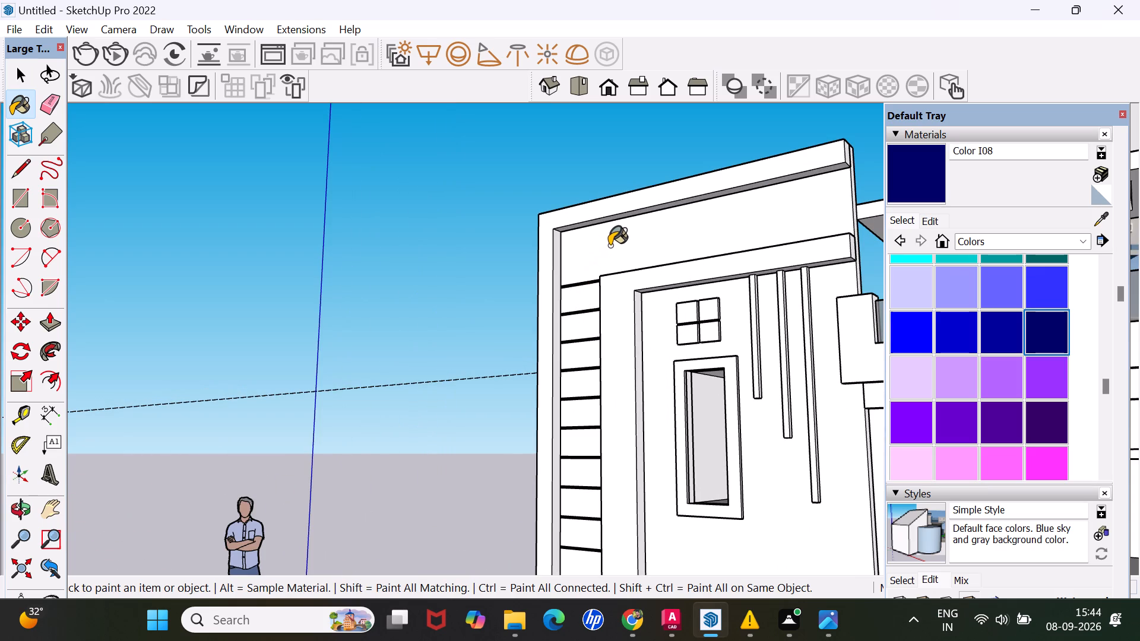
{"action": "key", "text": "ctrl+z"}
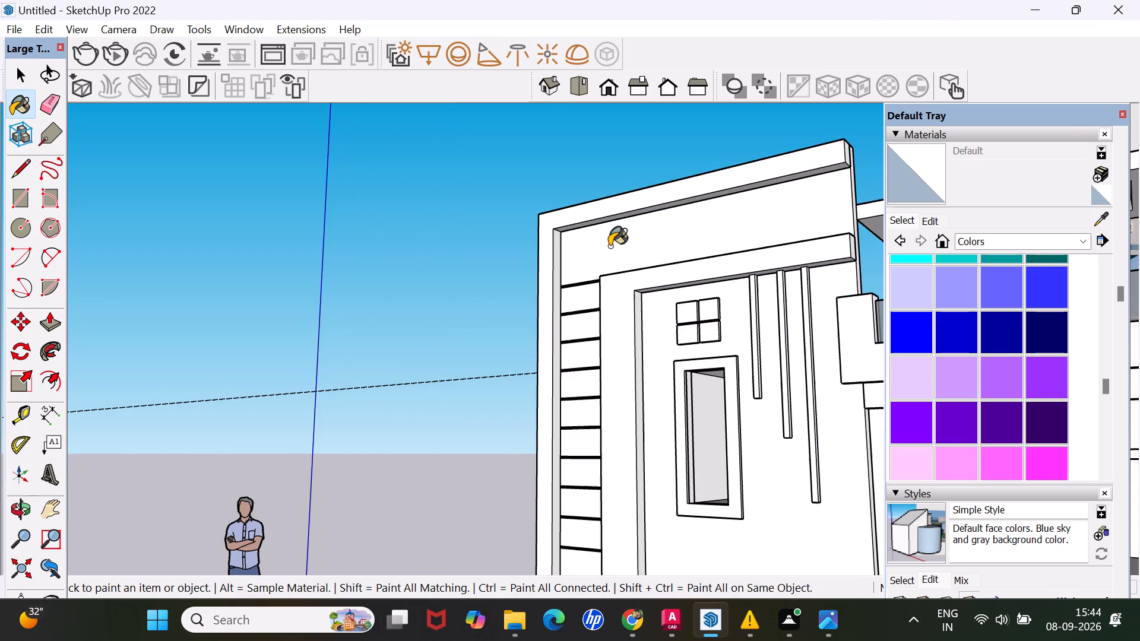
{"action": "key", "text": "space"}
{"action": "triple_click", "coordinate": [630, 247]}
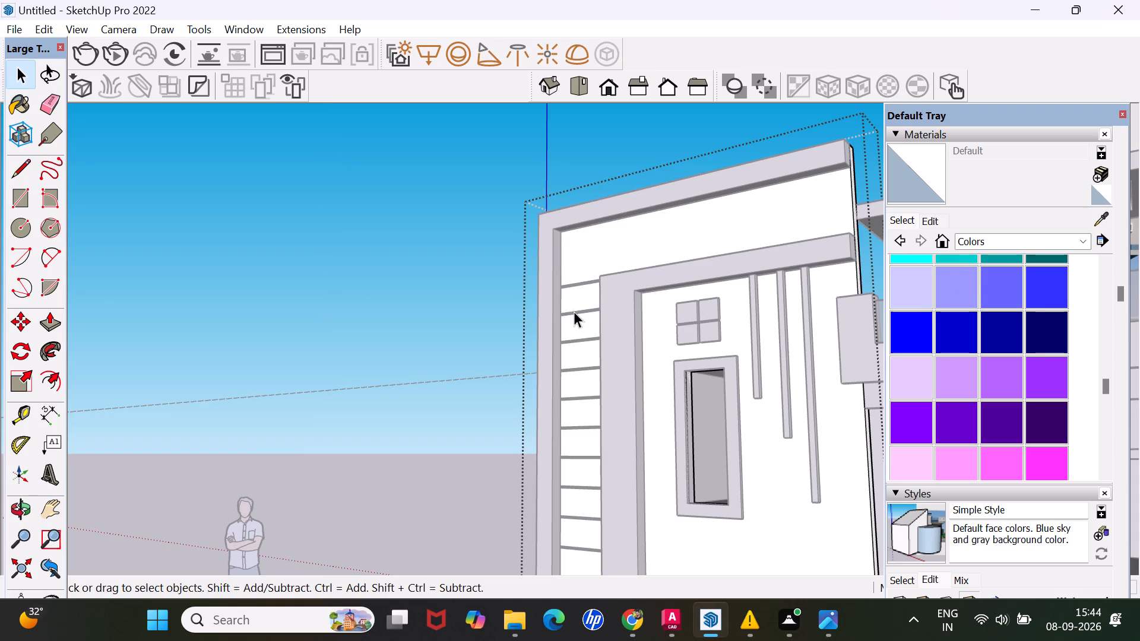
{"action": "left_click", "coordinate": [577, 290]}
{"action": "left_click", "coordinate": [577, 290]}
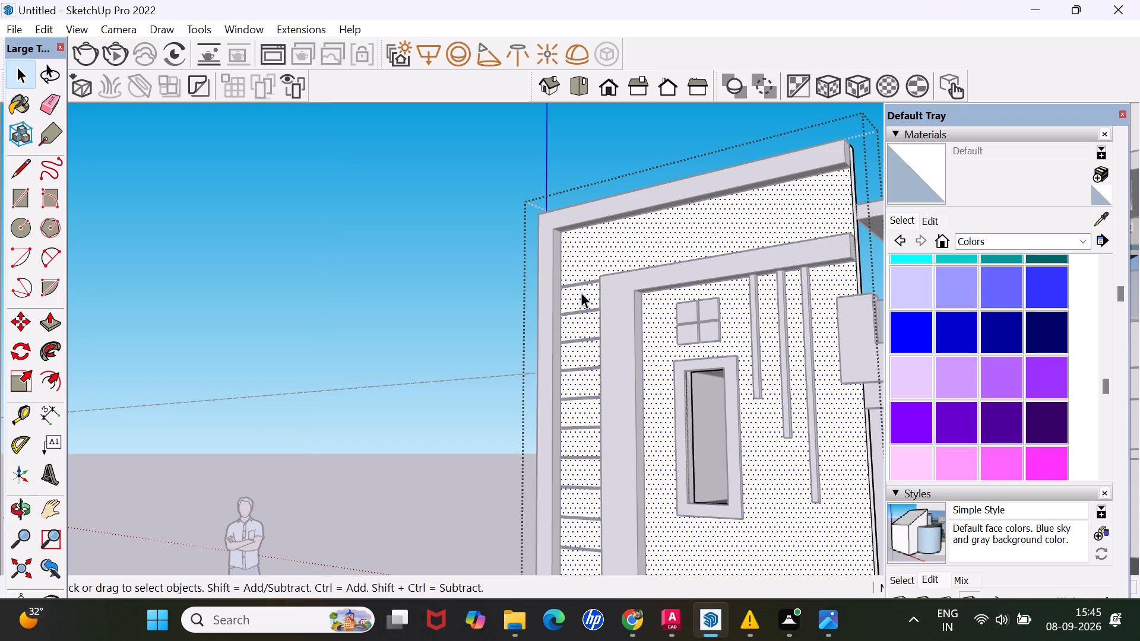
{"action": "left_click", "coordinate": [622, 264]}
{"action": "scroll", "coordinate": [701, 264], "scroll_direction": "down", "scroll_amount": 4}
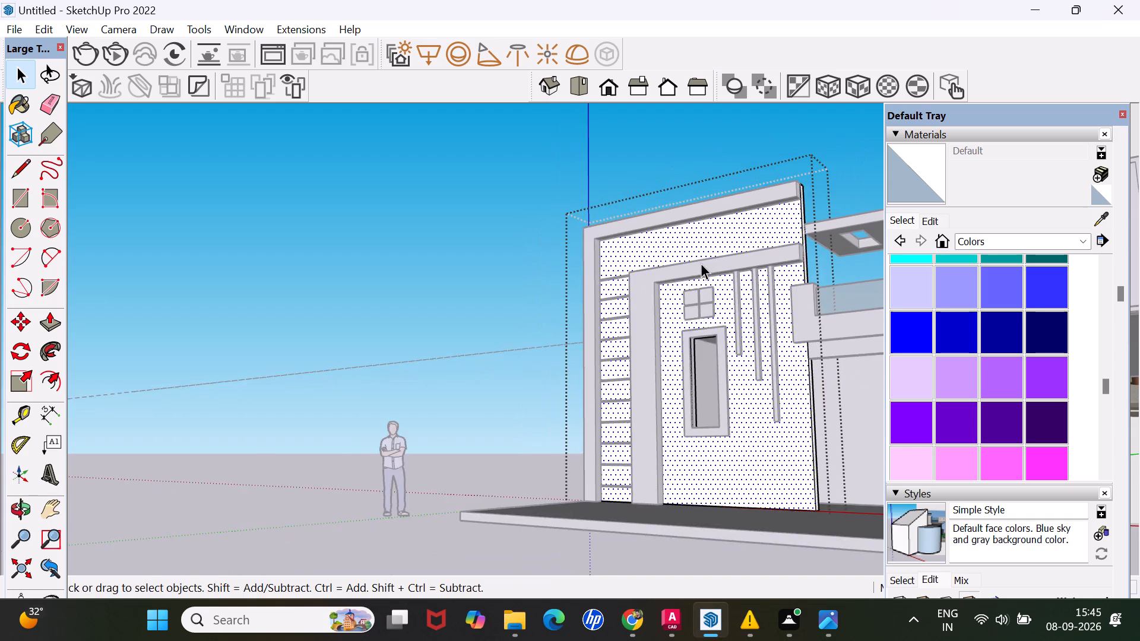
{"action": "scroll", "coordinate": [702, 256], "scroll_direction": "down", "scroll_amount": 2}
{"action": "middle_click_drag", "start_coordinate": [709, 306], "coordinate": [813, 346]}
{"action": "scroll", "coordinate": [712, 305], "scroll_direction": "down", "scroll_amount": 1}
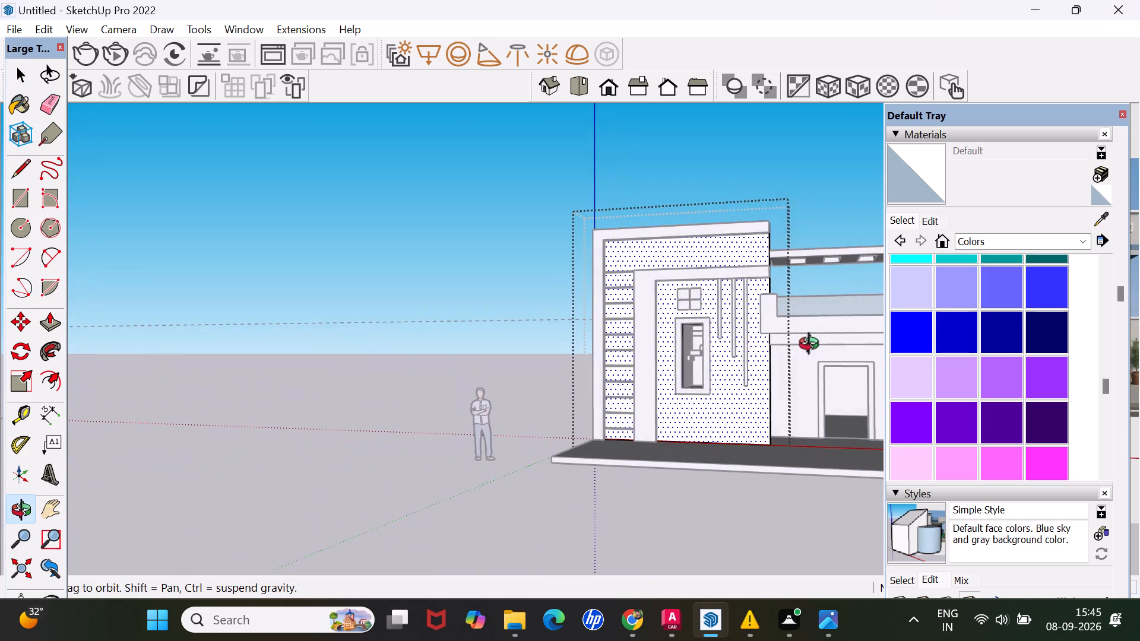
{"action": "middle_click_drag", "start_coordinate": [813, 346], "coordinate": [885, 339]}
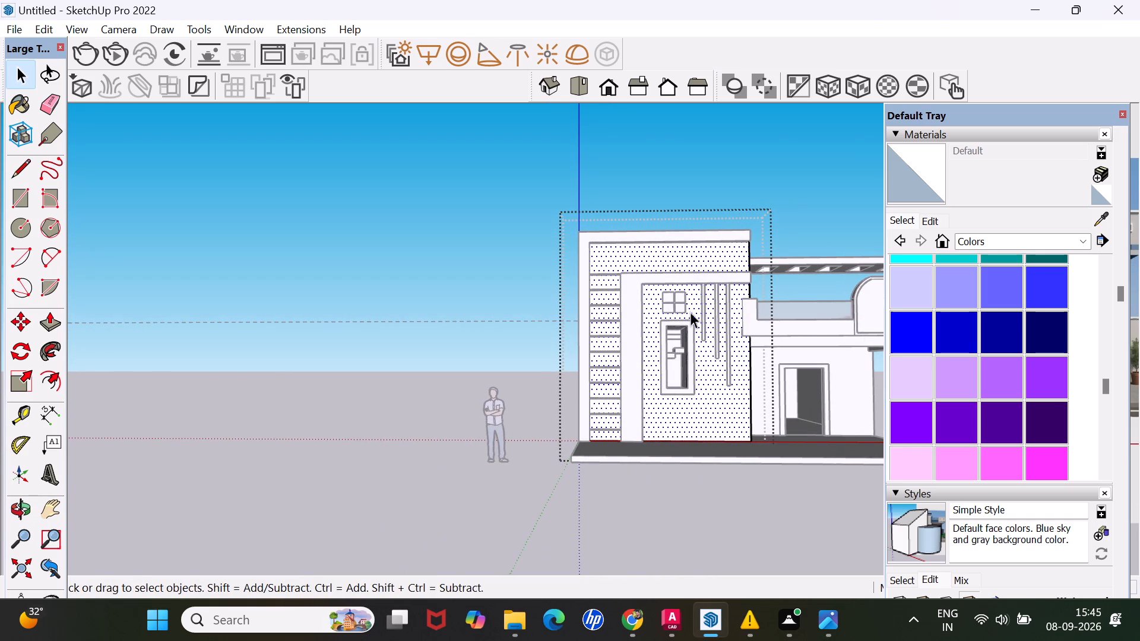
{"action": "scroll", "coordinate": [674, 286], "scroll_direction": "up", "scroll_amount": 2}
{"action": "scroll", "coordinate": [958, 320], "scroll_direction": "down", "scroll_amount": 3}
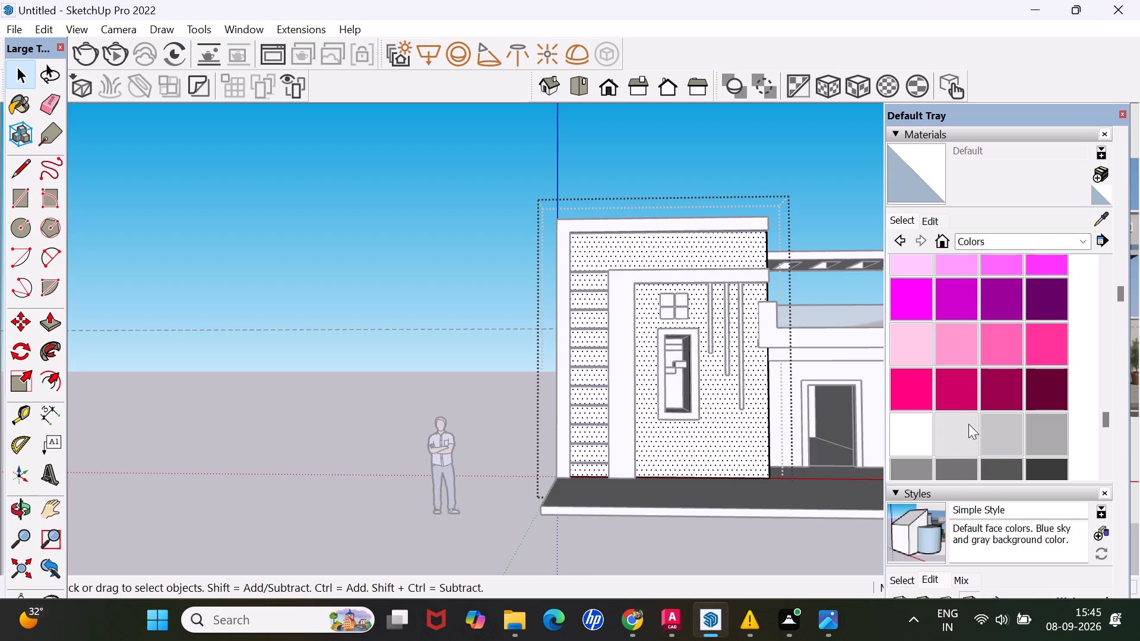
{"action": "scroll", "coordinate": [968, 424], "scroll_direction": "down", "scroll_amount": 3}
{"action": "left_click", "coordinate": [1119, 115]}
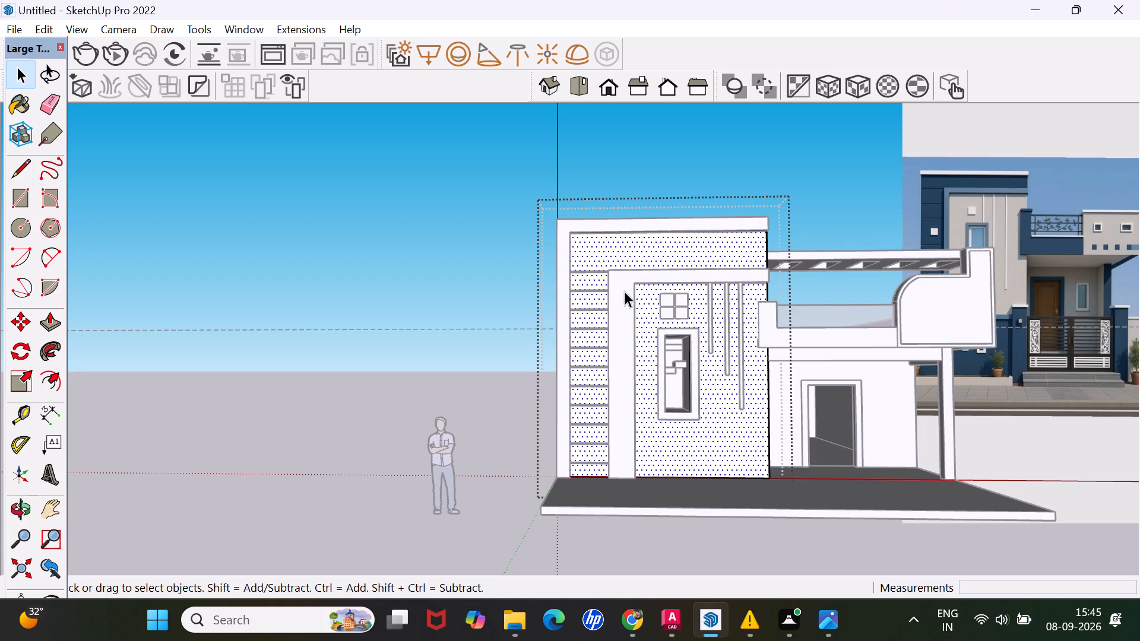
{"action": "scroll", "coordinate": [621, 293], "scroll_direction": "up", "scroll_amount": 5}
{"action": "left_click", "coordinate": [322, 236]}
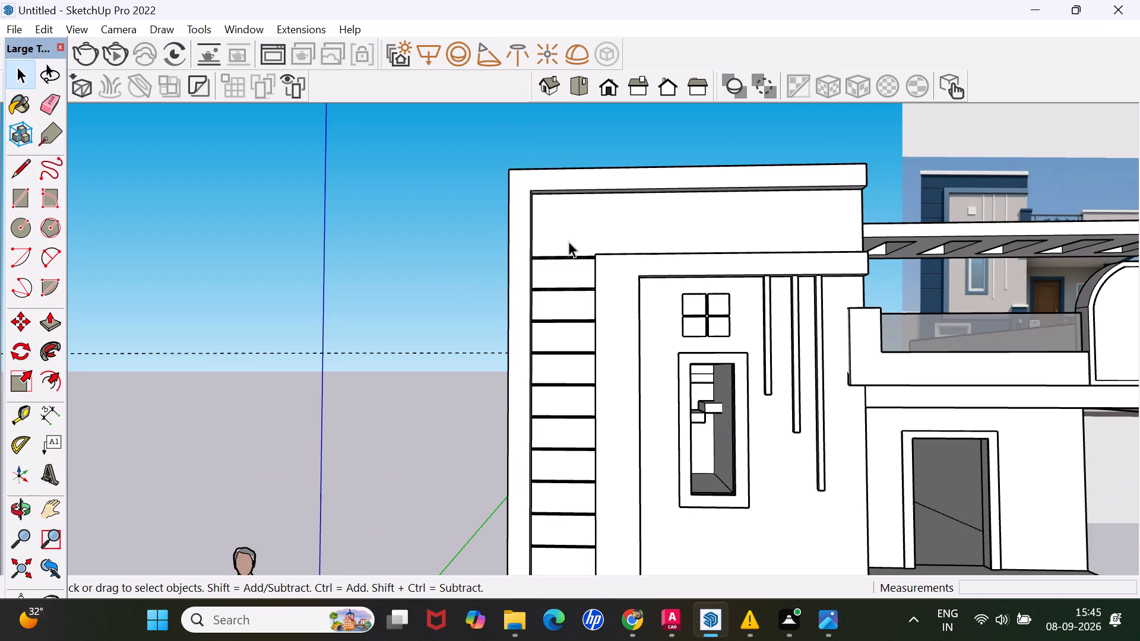
Examine the tall wall's separate parts, including its main body, inner L-shaped frame and side strips, from several angles.
{"action": "scroll", "coordinate": [615, 218], "scroll_direction": "down", "scroll_amount": 5}
{"action": "left_click", "coordinate": [622, 217]}
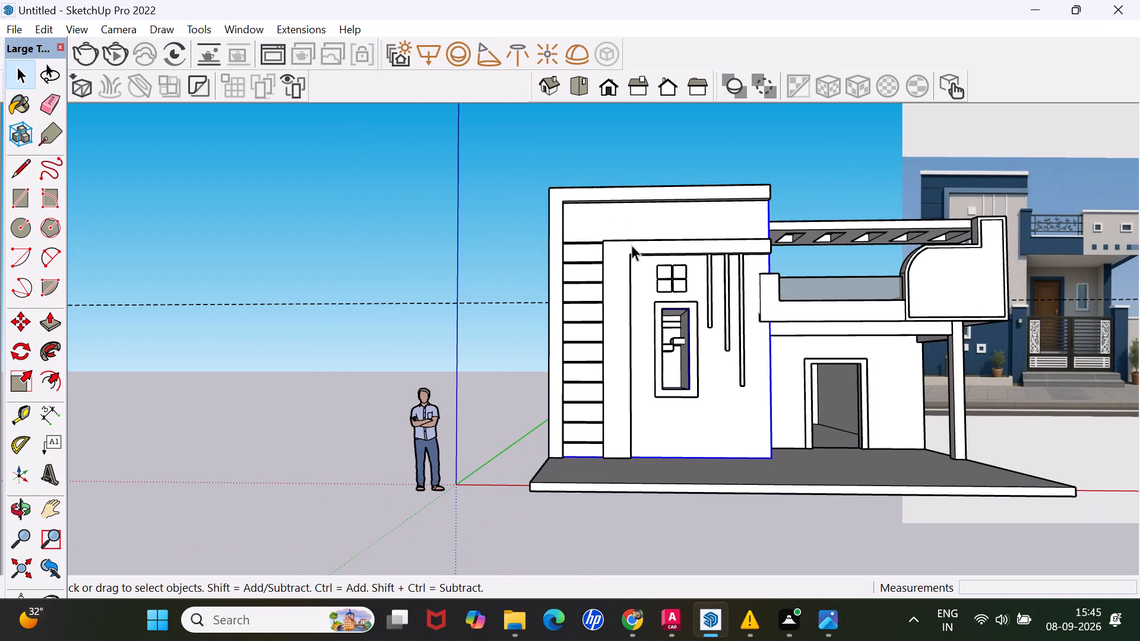
{"action": "left_click", "coordinate": [631, 245]}
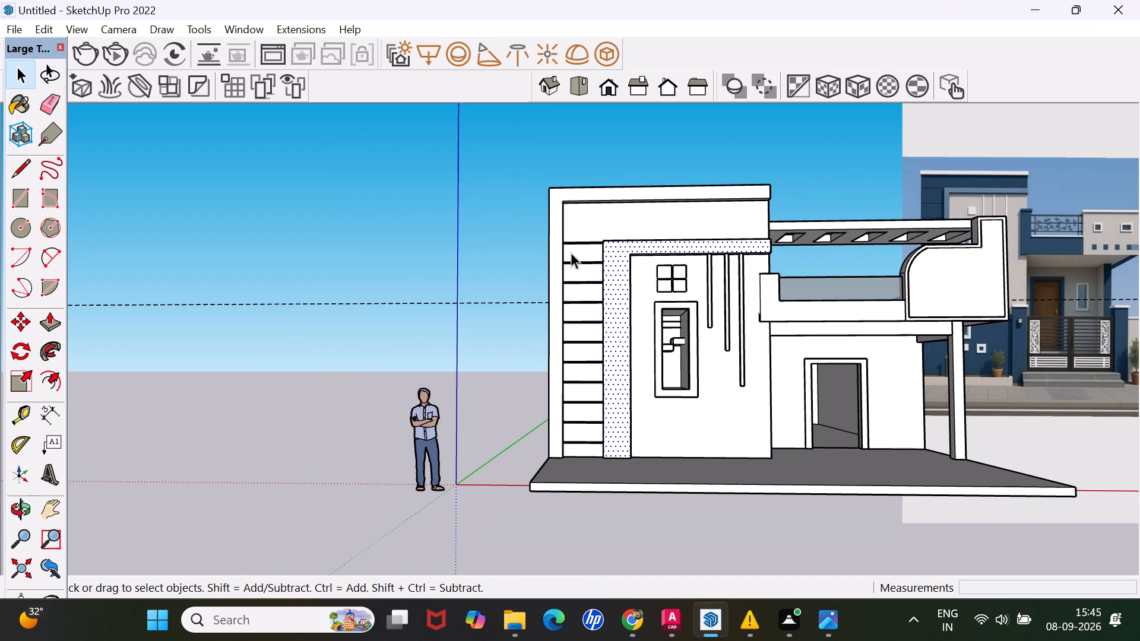
{"action": "left_click", "coordinate": [571, 252]}
{"action": "left_click", "coordinate": [429, 363]}
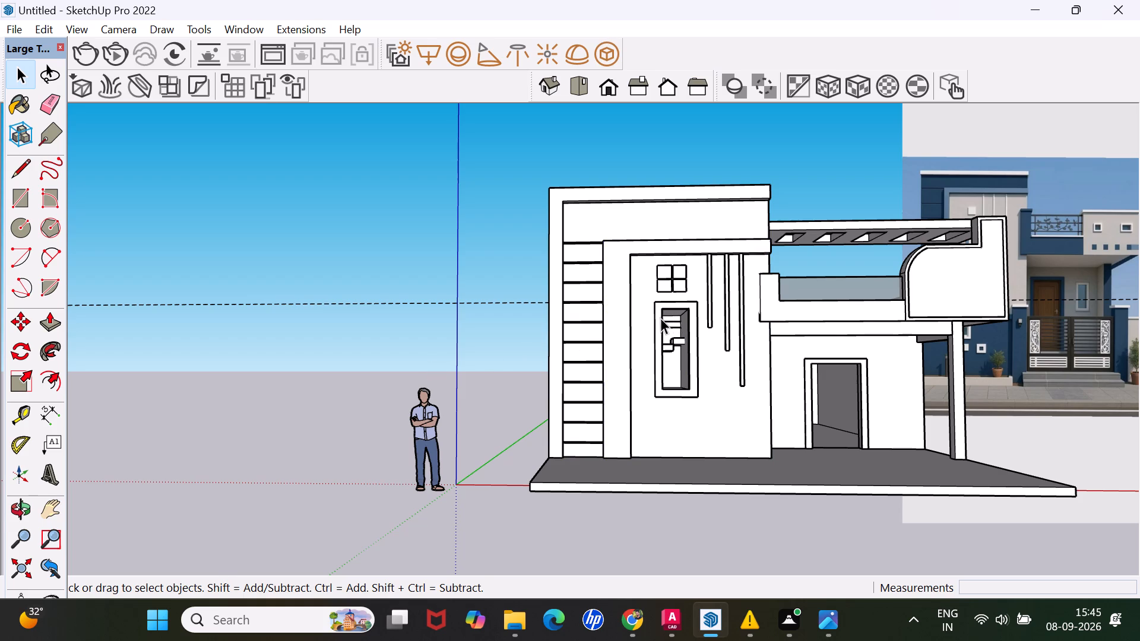
{"action": "middle_click_drag", "start_coordinate": [662, 316], "coordinate": [601, 283]}
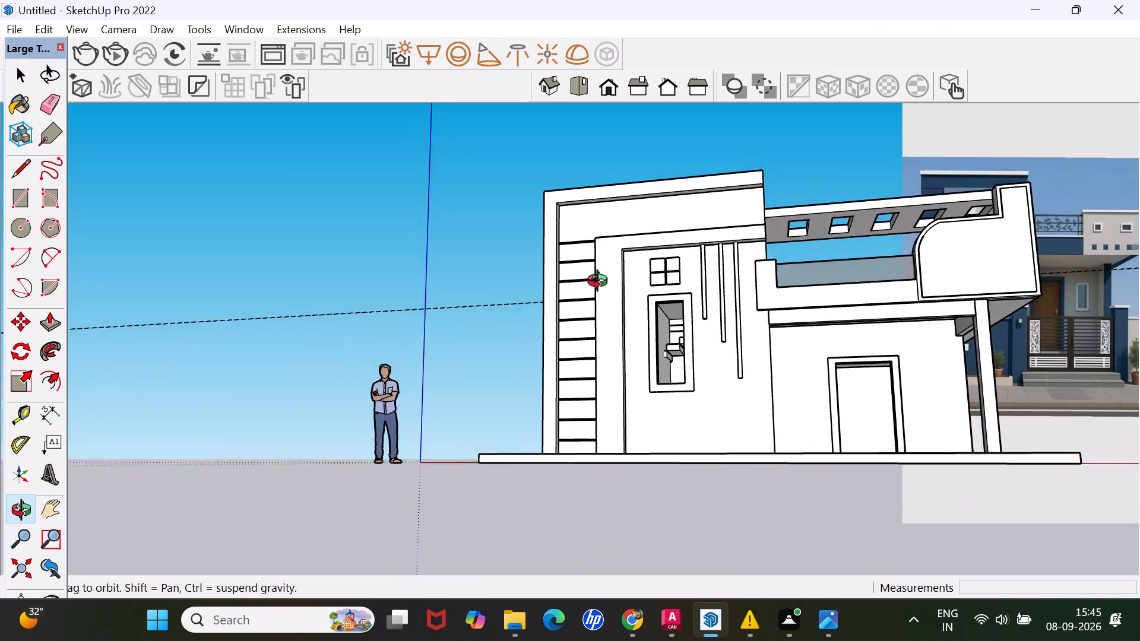
{"action": "middle_click_drag", "start_coordinate": [601, 283], "coordinate": [619, 307]}
{"action": "scroll", "coordinate": [636, 308], "scroll_direction": "up", "scroll_amount": 2}
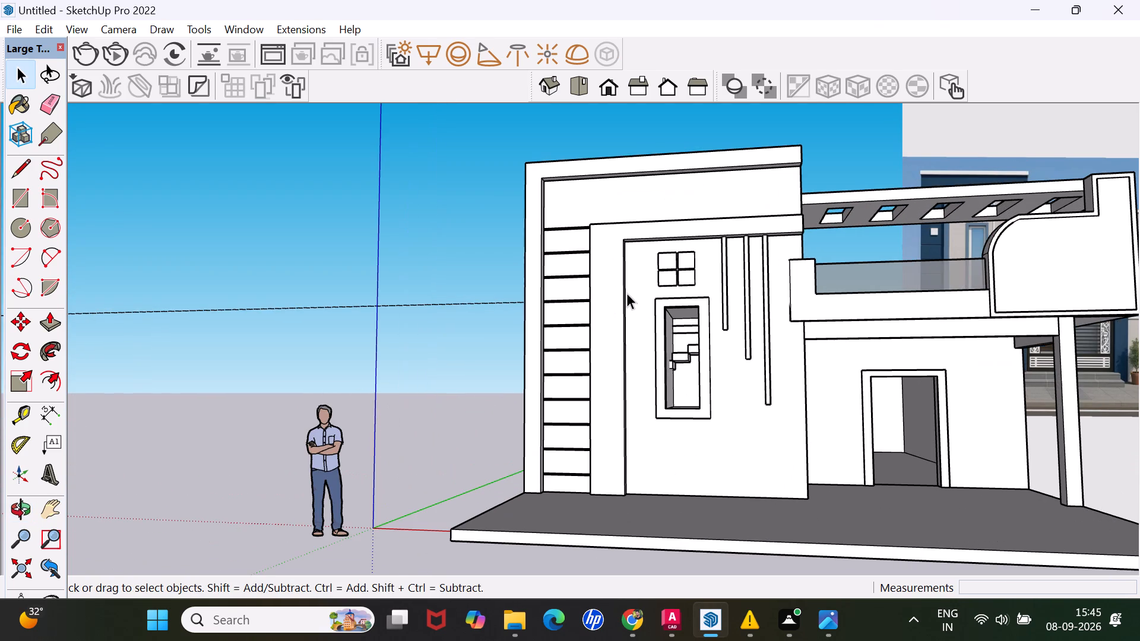
{"action": "middle_click_drag", "start_coordinate": [608, 264], "coordinate": [636, 318]}
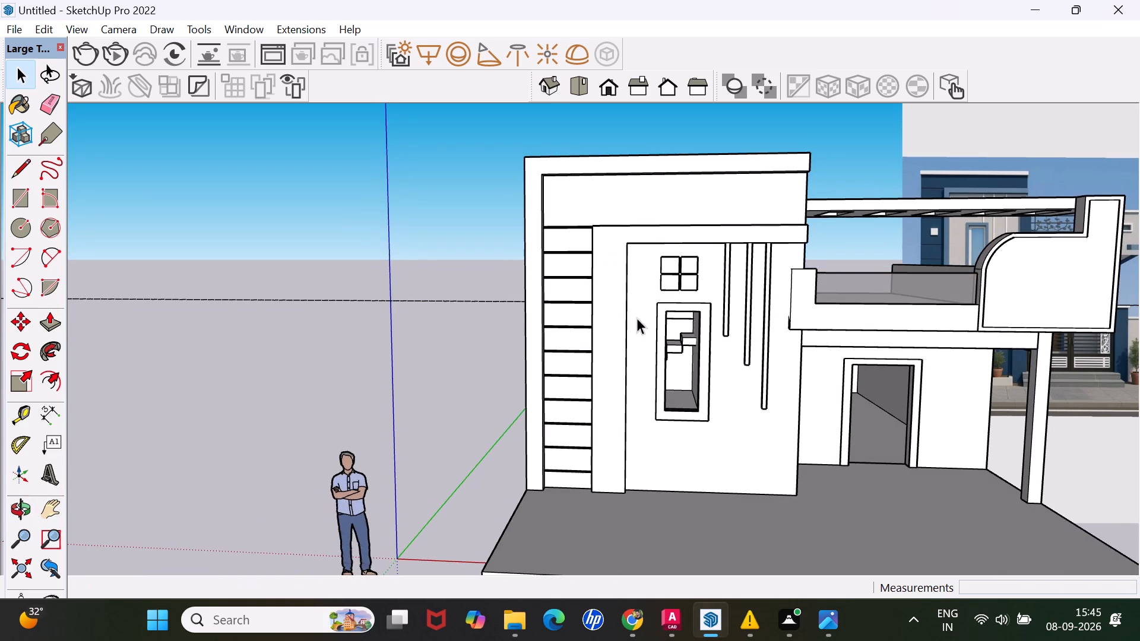
{"action": "scroll", "coordinate": [612, 262], "scroll_direction": "down", "scroll_amount": 5}
{"action": "scroll", "coordinate": [664, 246], "scroll_direction": "up", "scroll_amount": 1}
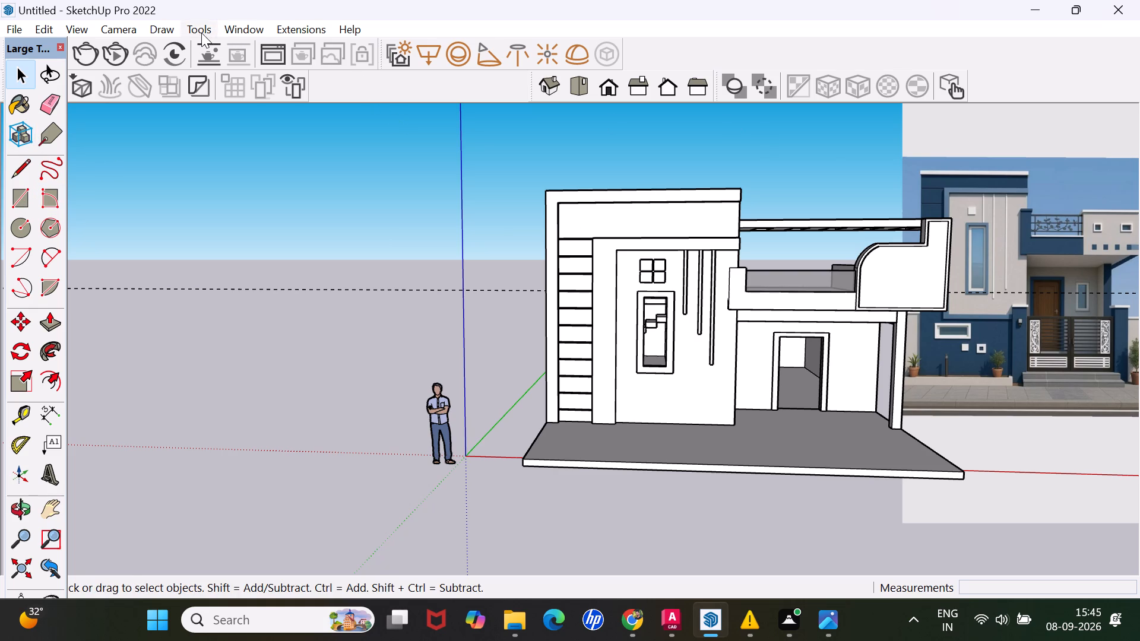
Show the default tray again and paint the tall wall's main body with the dark purple Color J08.
{"action": "left_click", "coordinate": [236, 27]}
{"action": "left_click", "coordinate": [289, 50]}
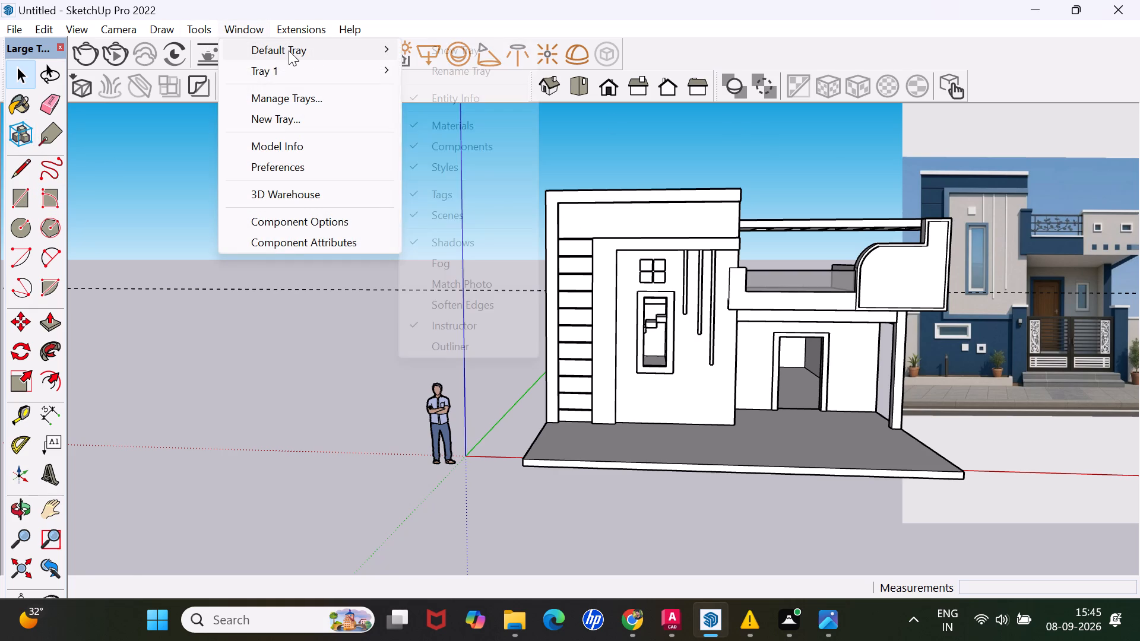
{"action": "left_click", "coordinate": [464, 44]}
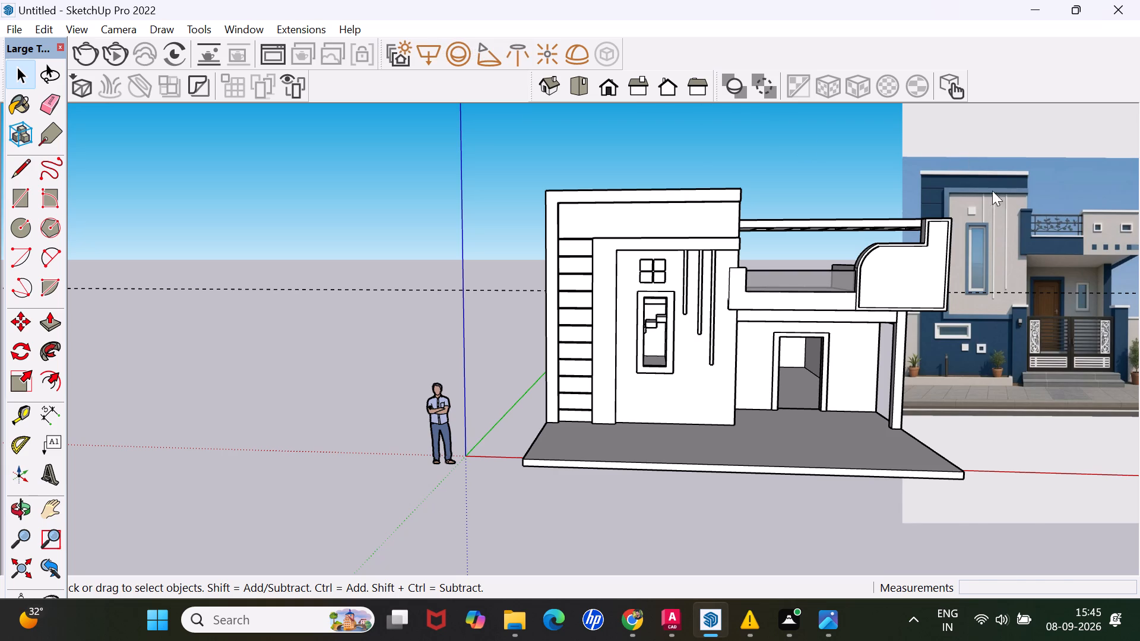
{"action": "scroll", "coordinate": [976, 265], "scroll_direction": "down", "scroll_amount": 3}
{"action": "scroll", "coordinate": [959, 264], "scroll_direction": "up", "scroll_amount": 2}
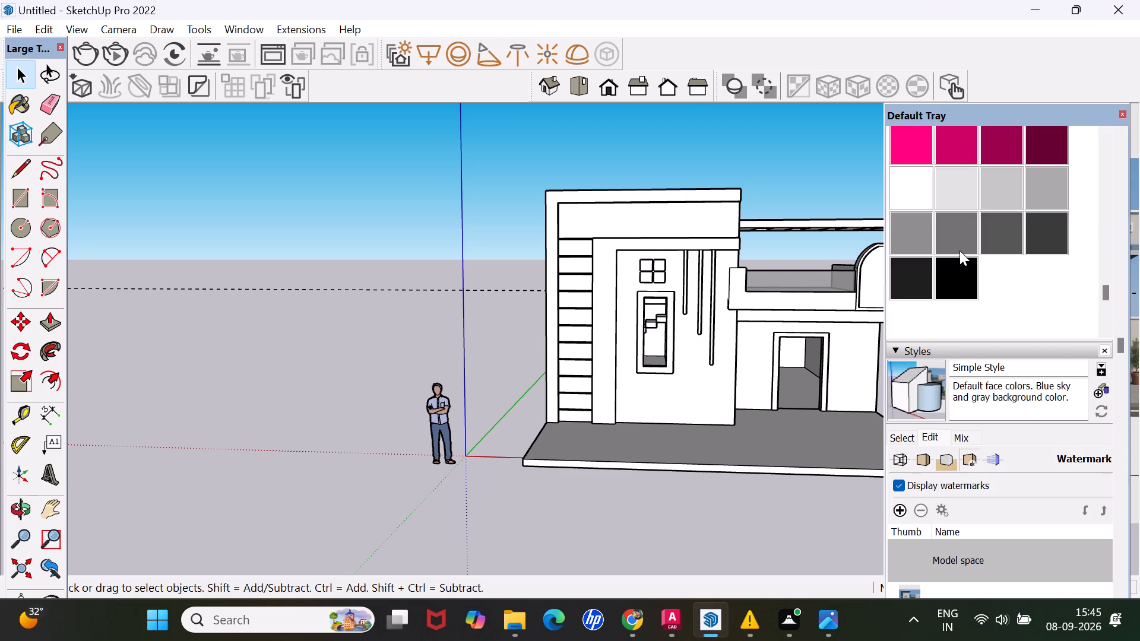
{"action": "scroll", "coordinate": [959, 248], "scroll_direction": "up", "scroll_amount": 4}
{"action": "left_click", "coordinate": [1049, 240]}
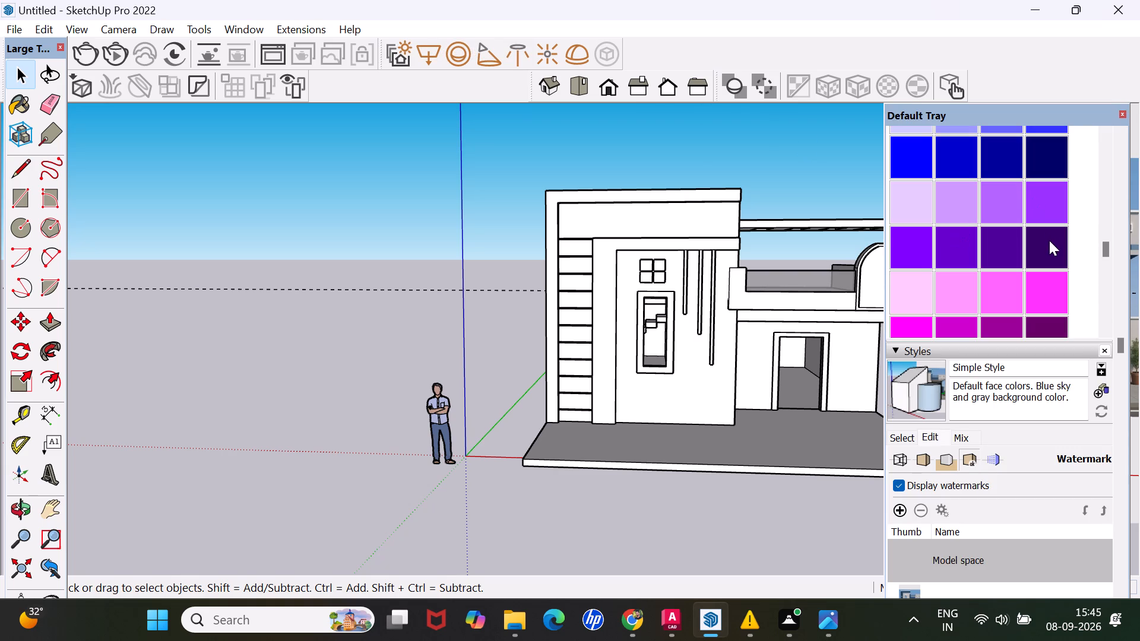
{"action": "left_click", "coordinate": [598, 215]}
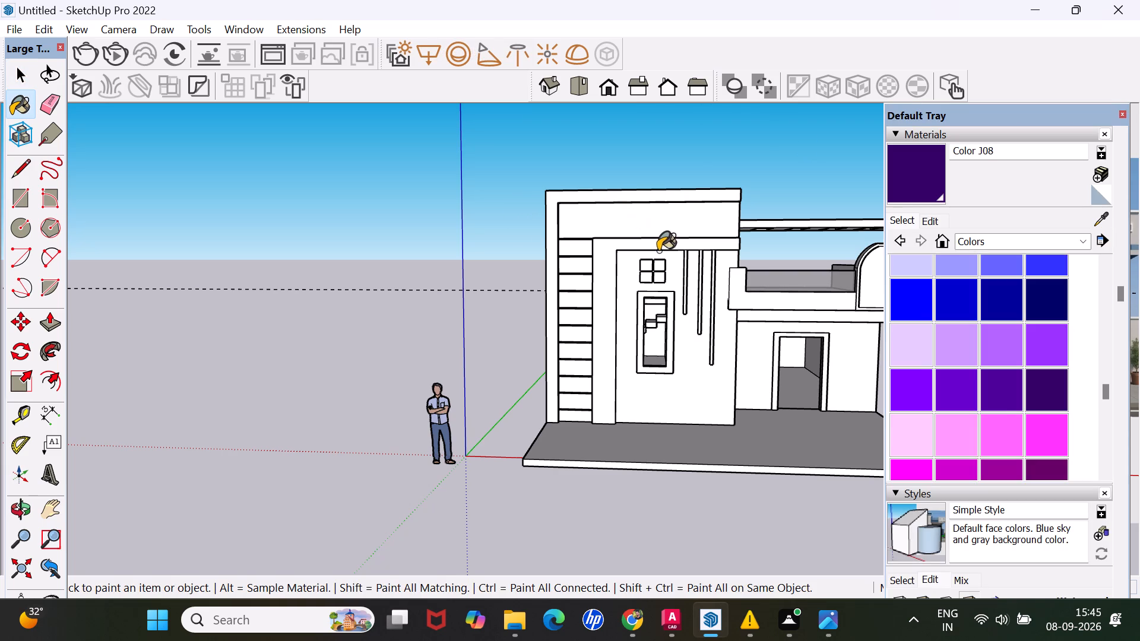
Paint the tall wall's inner L-shaped frame with the dark grey Color M06.
{"action": "scroll", "coordinate": [663, 230], "scroll_direction": "up", "scroll_amount": 3}
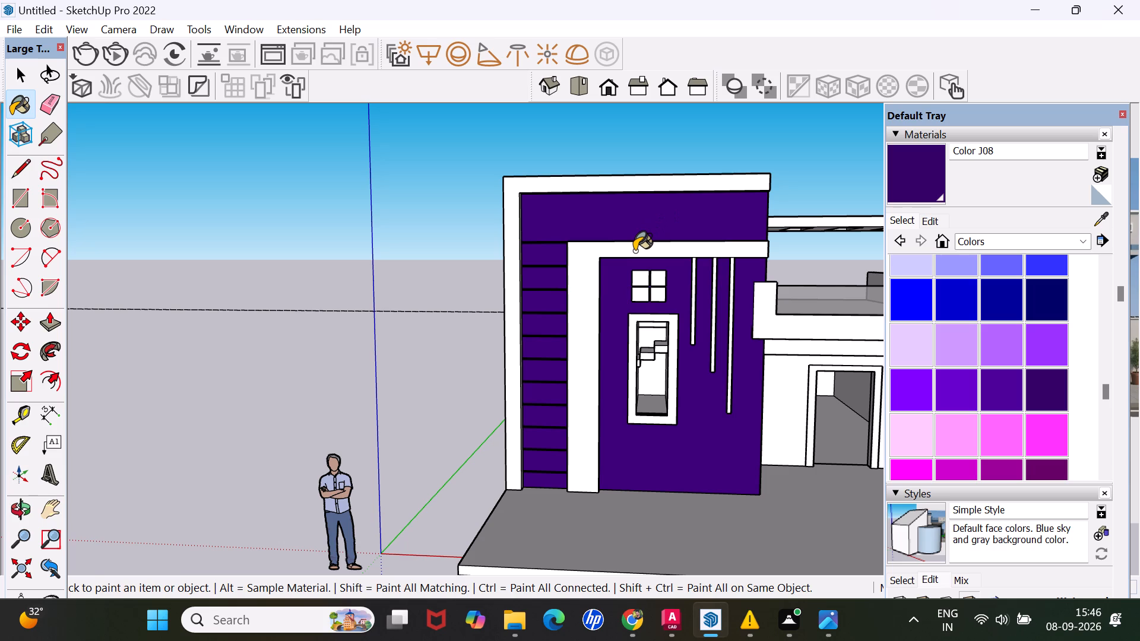
{"action": "middle_click_drag", "start_coordinate": [634, 251], "coordinate": [627, 204]}
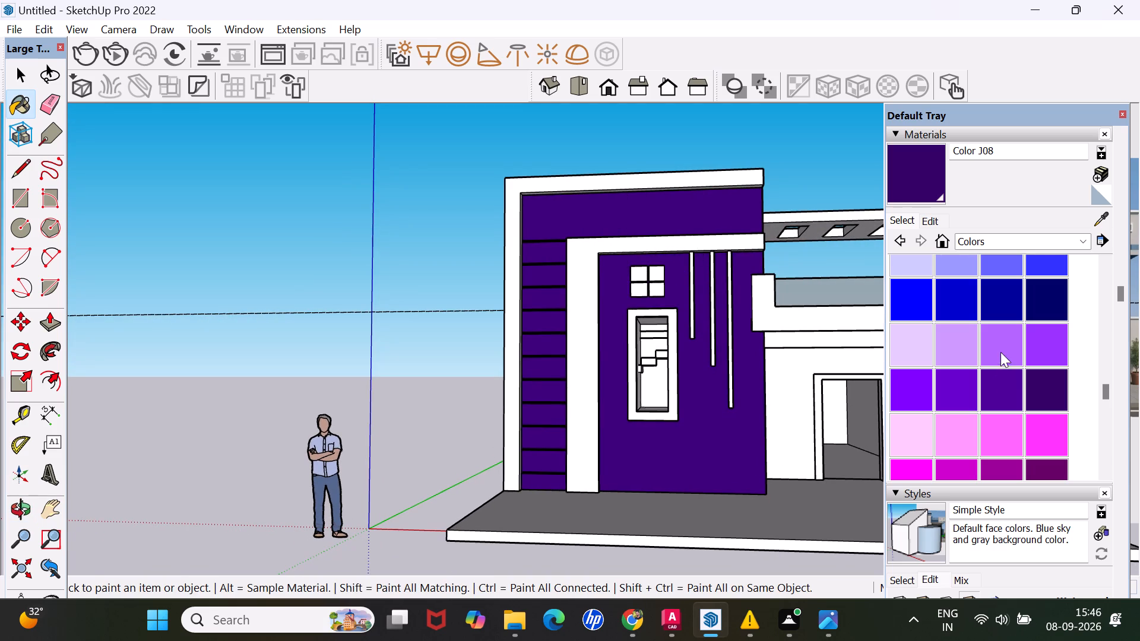
{"action": "scroll", "coordinate": [1000, 350], "scroll_direction": "down", "scroll_amount": 4}
{"action": "scroll", "coordinate": [988, 340], "scroll_direction": "up", "scroll_amount": 3}
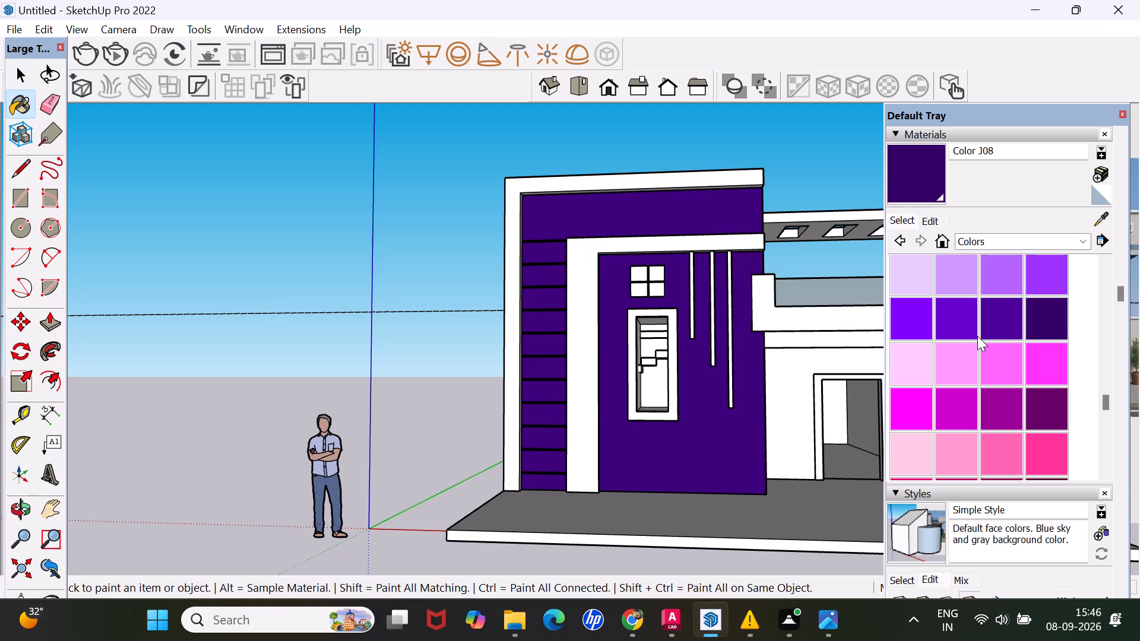
{"action": "scroll", "coordinate": [973, 342], "scroll_direction": "up", "scroll_amount": 1}
{"action": "scroll", "coordinate": [973, 342], "scroll_direction": "down", "scroll_amount": 1}
{"action": "scroll", "coordinate": [973, 342], "scroll_direction": "up", "scroll_amount": 1}
{"action": "scroll", "coordinate": [975, 342], "scroll_direction": "down", "scroll_amount": 5}
{"action": "scroll", "coordinate": [969, 342], "scroll_direction": "up", "scroll_amount": 2}
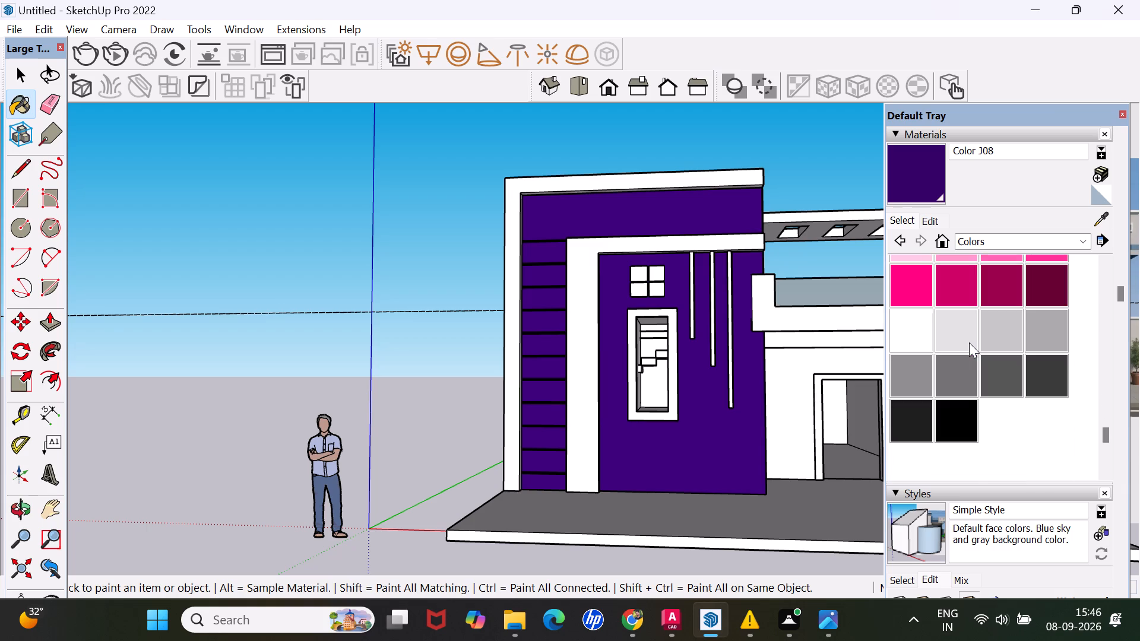
{"action": "scroll", "coordinate": [966, 341], "scroll_direction": "up", "scroll_amount": 1}
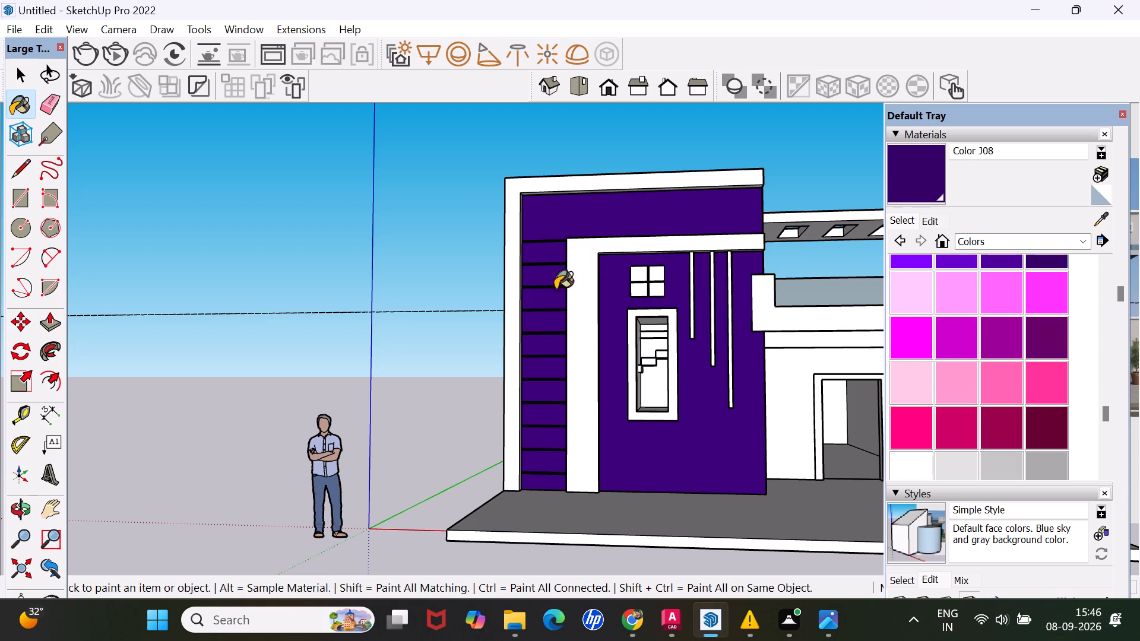
{"action": "left_click", "coordinate": [457, 258]}
{"action": "scroll", "coordinate": [1055, 408], "scroll_direction": "down", "scroll_amount": 2}
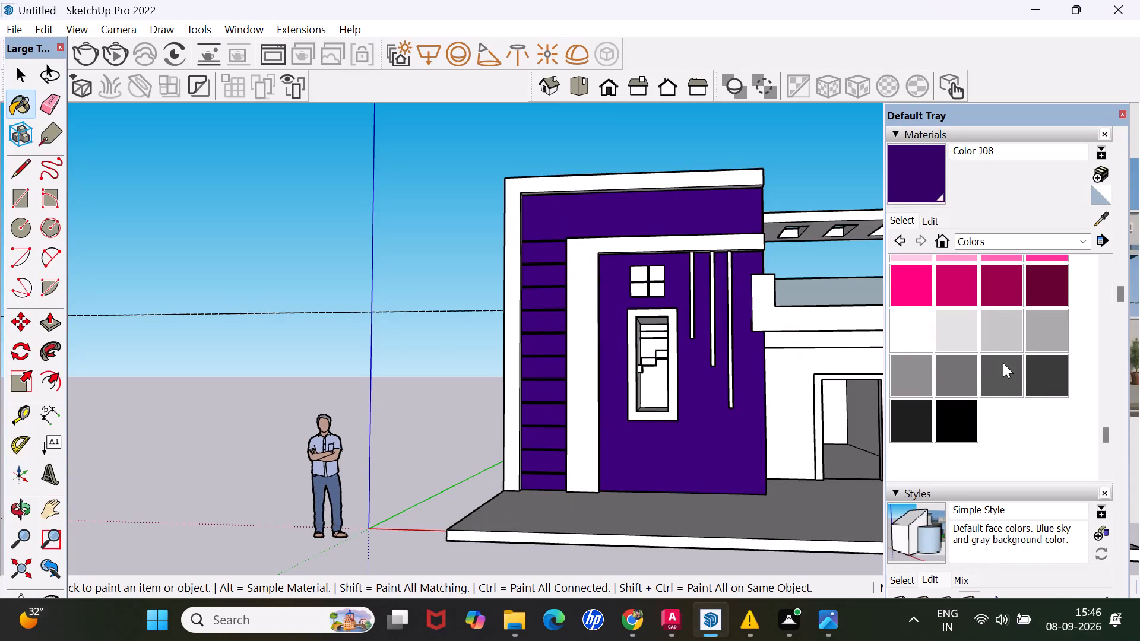
{"action": "left_click", "coordinate": [1003, 363]}
{"action": "left_click", "coordinate": [573, 335]}
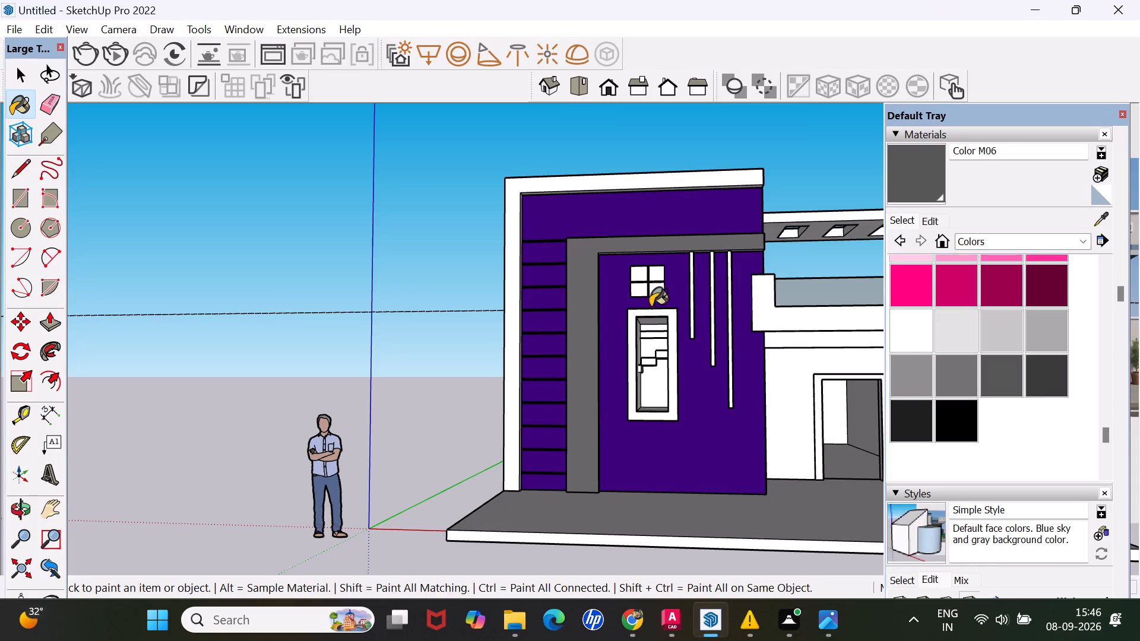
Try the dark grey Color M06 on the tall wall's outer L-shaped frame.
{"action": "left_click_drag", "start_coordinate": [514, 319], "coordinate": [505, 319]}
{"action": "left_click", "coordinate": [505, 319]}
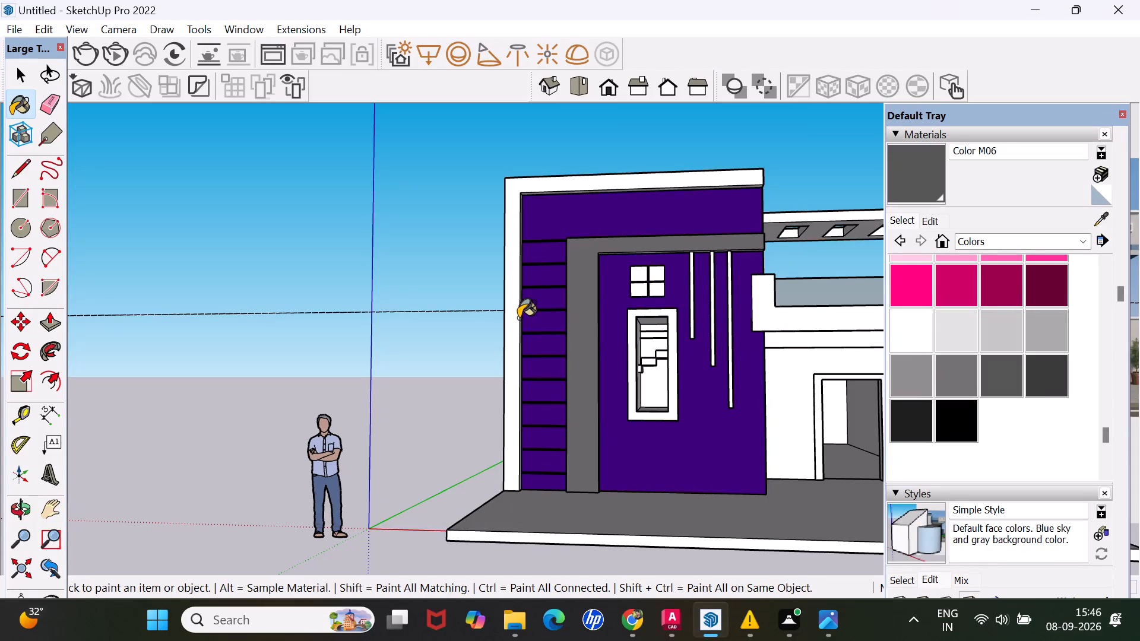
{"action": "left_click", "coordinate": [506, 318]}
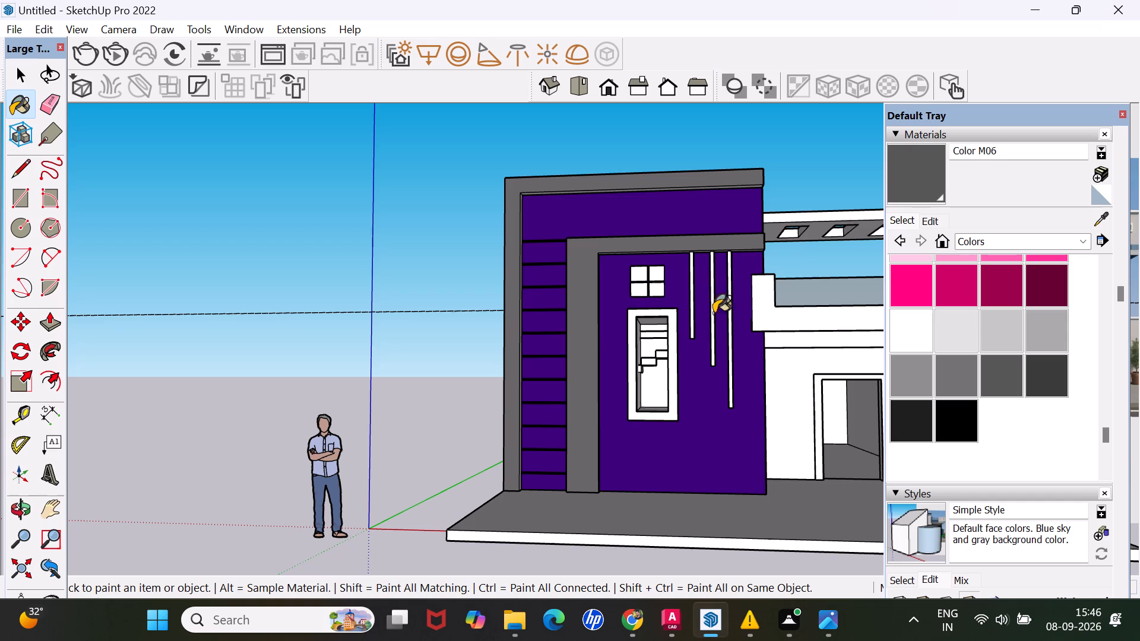
Paint the tall wall's outer L-shaped frame with the white Color M00.
{"action": "left_click", "coordinate": [917, 333]}
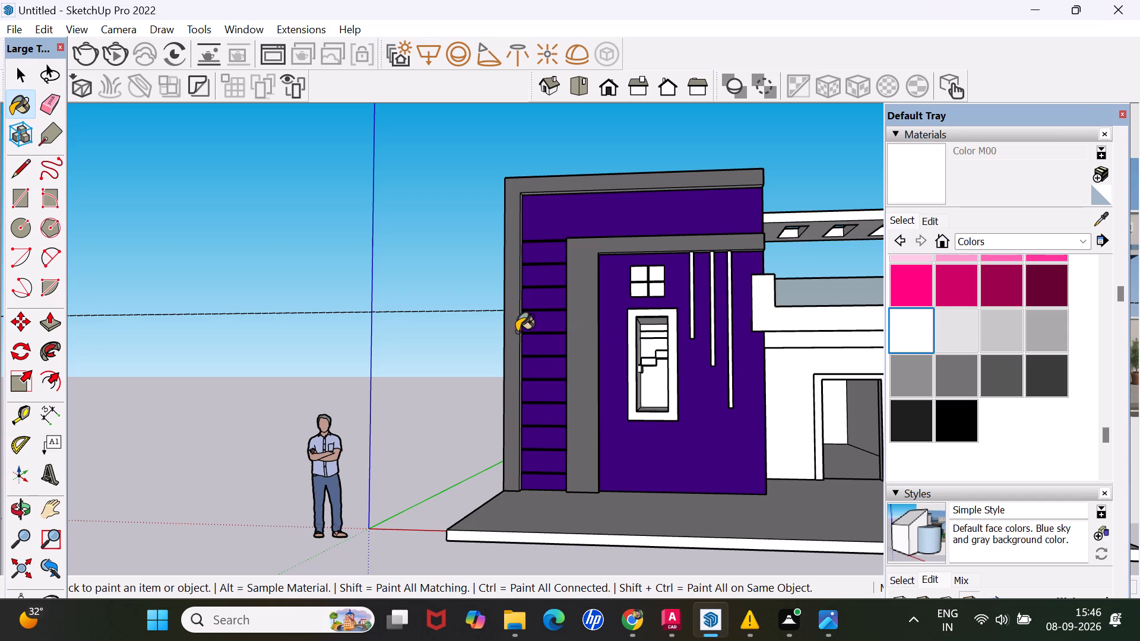
{"action": "left_click", "coordinate": [512, 330]}
Examine the painted tall wall and the rest of the front elevation from several angles.
{"action": "middle_click_drag", "start_coordinate": [675, 332], "coordinate": [652, 384]}
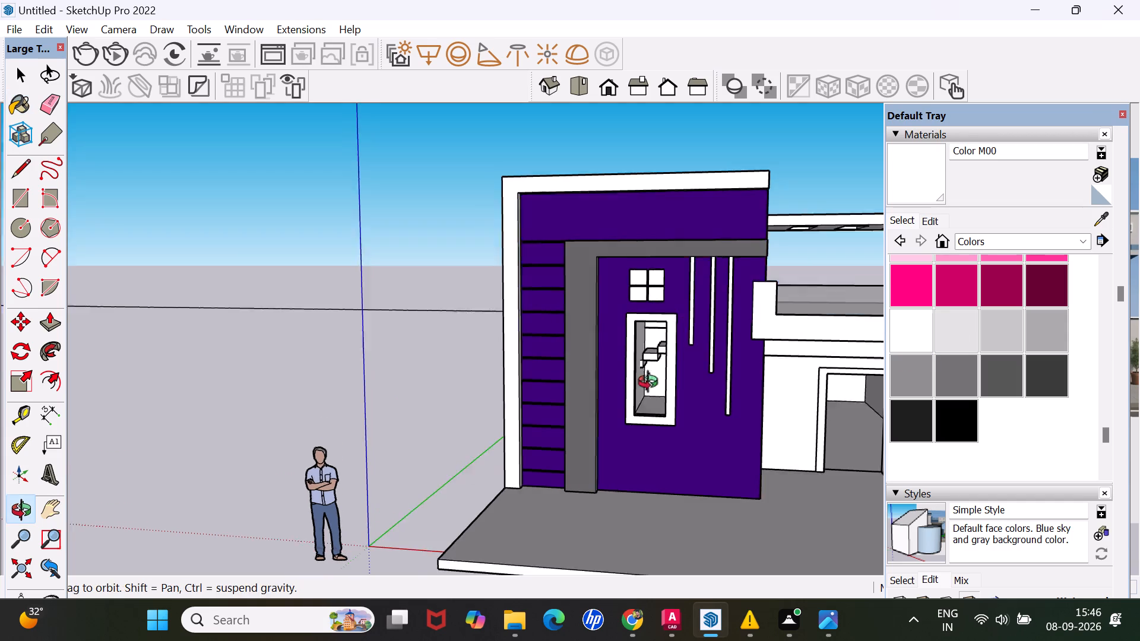
{"action": "middle_click_drag", "start_coordinate": [652, 384], "coordinate": [638, 415]}
{"action": "scroll", "coordinate": [638, 415], "scroll_direction": "down", "scroll_amount": 7}
{"action": "middle_click_drag", "start_coordinate": [669, 426], "coordinate": [581, 407]}
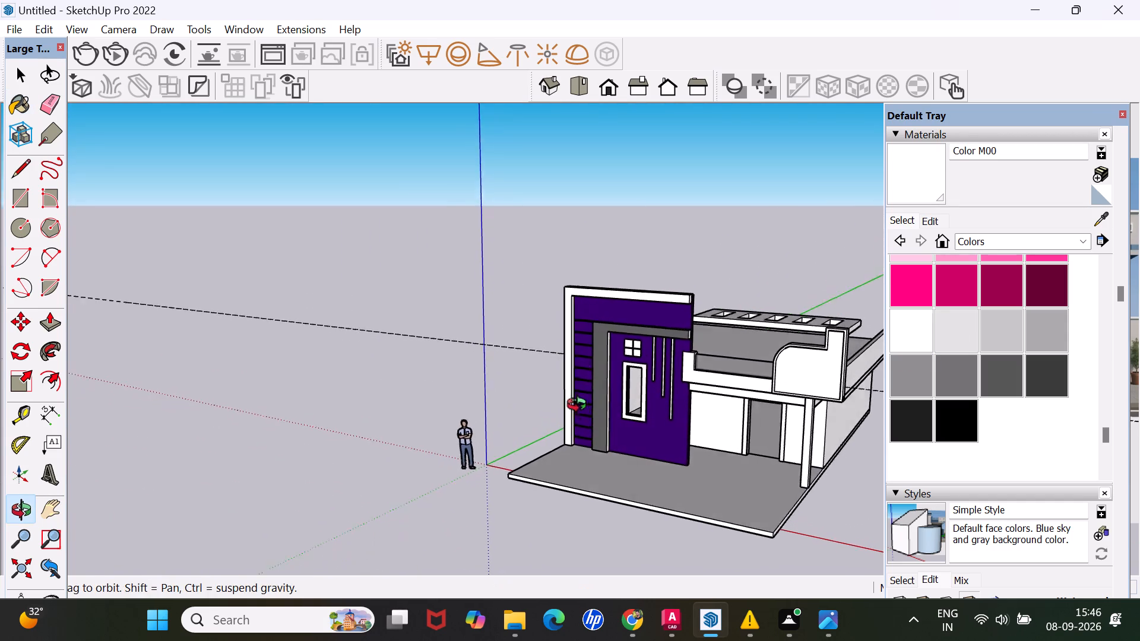
{"action": "middle_click_drag", "start_coordinate": [581, 407], "coordinate": [572, 393]}
{"action": "scroll", "coordinate": [595, 370], "scroll_direction": "up", "scroll_amount": 1}
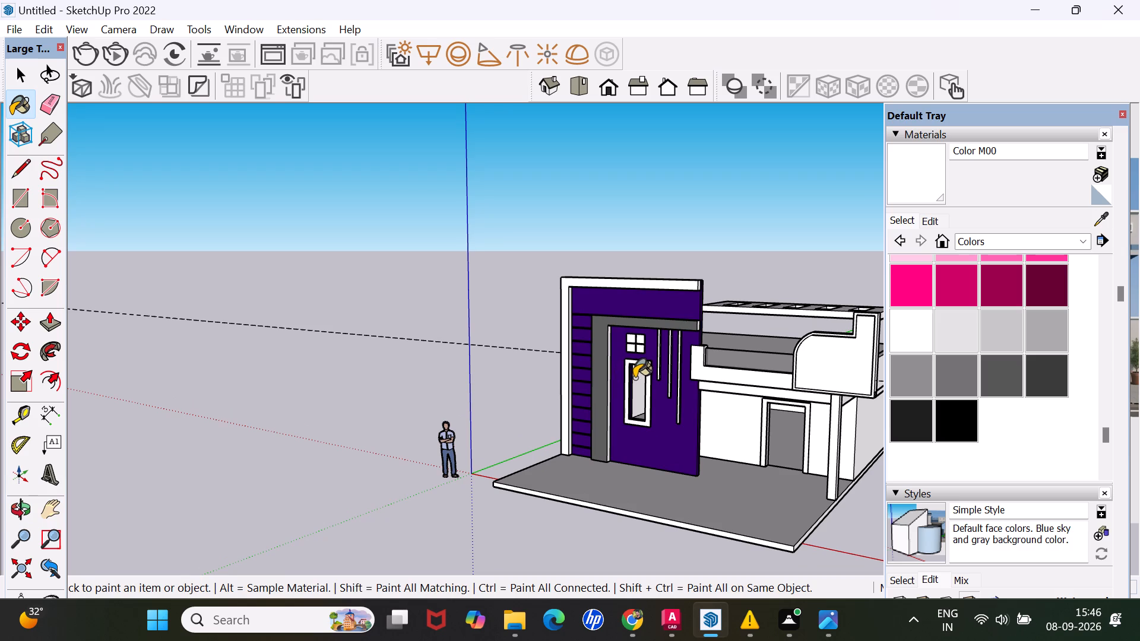
{"action": "middle_click_drag", "start_coordinate": [634, 378], "coordinate": [784, 360]}
{"action": "scroll", "coordinate": [634, 378], "scroll_direction": "down", "scroll_amount": 1}
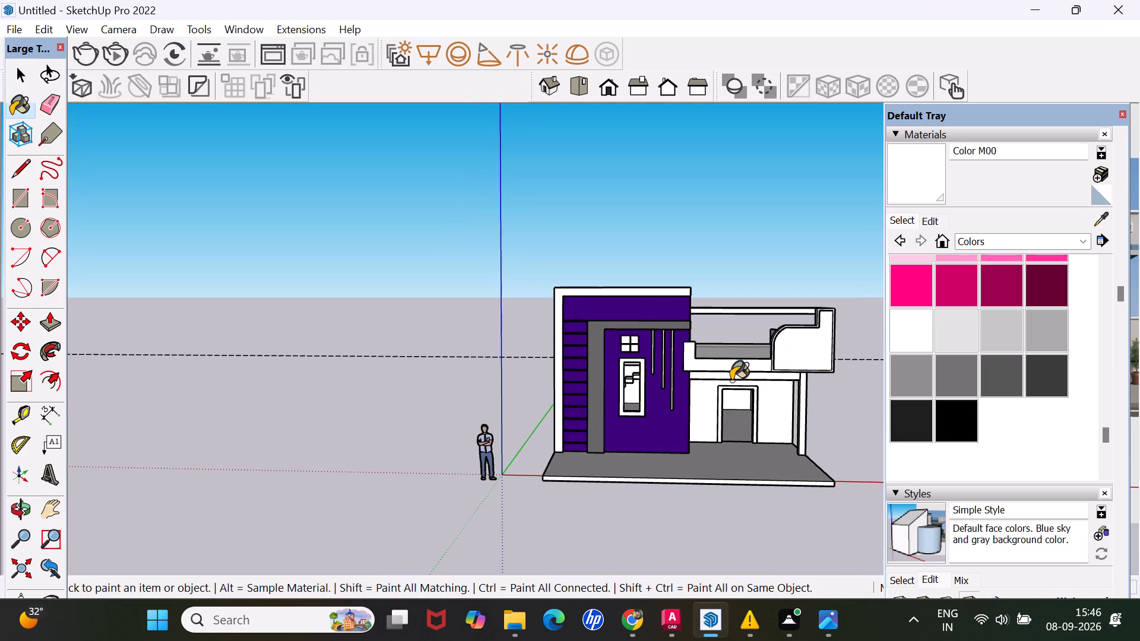
Paint the small window's four panes and the tall window's surround with Wood OSB from the Wood materials library.
{"action": "scroll", "coordinate": [682, 367], "scroll_direction": "up", "scroll_amount": 5}
{"action": "scroll", "coordinate": [622, 353], "scroll_direction": "up", "scroll_amount": 1}
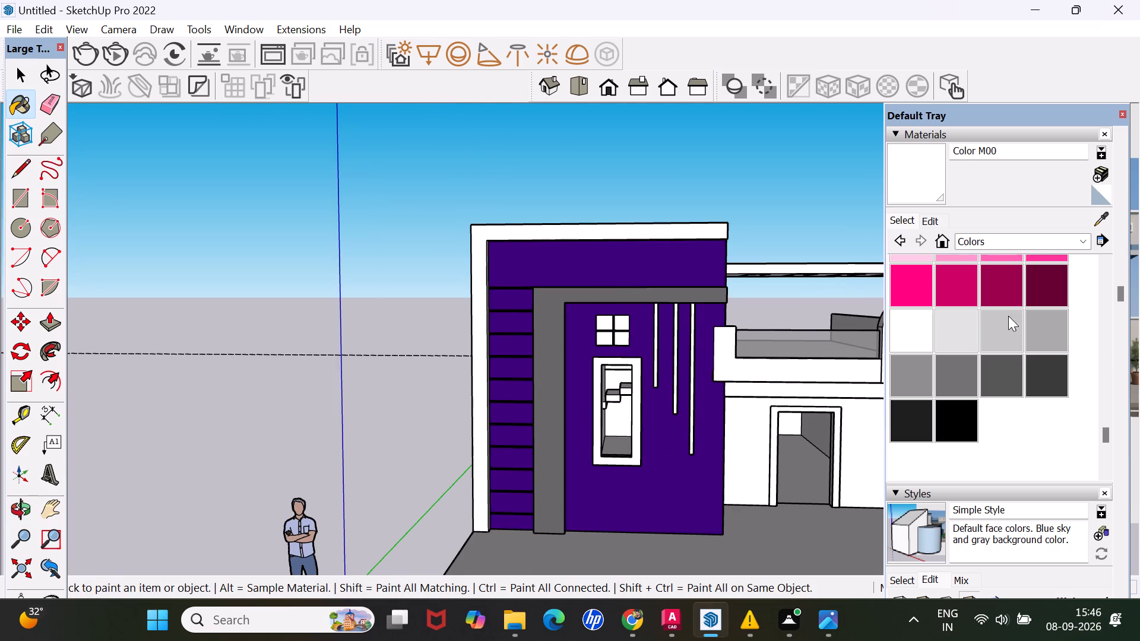
{"action": "left_click", "coordinate": [1077, 243]}
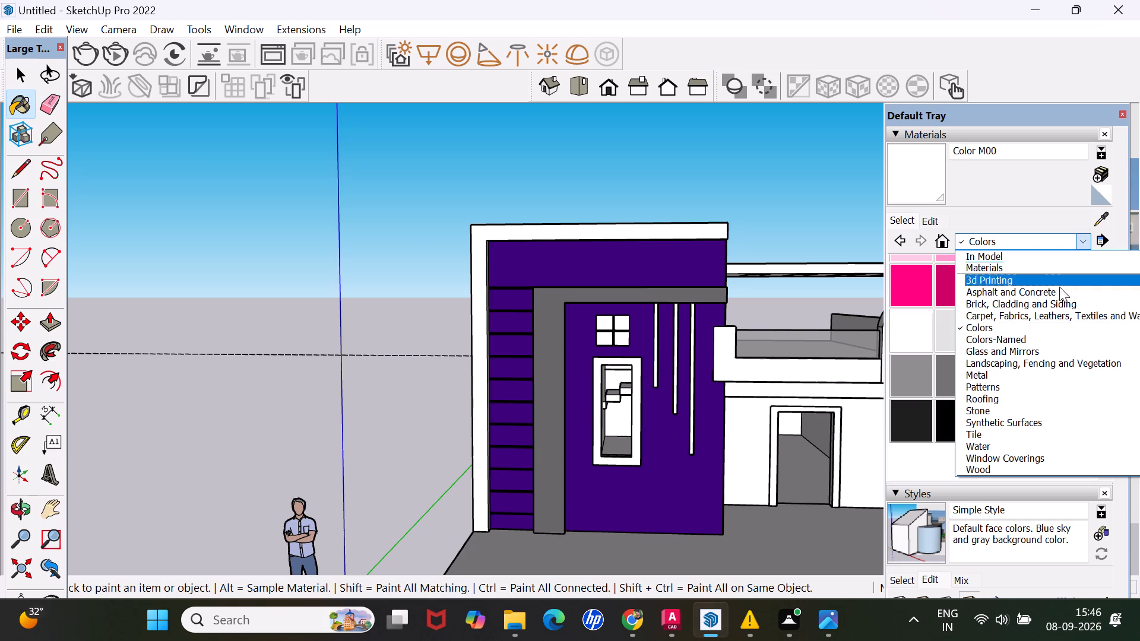
{"action": "left_click", "coordinate": [978, 466]}
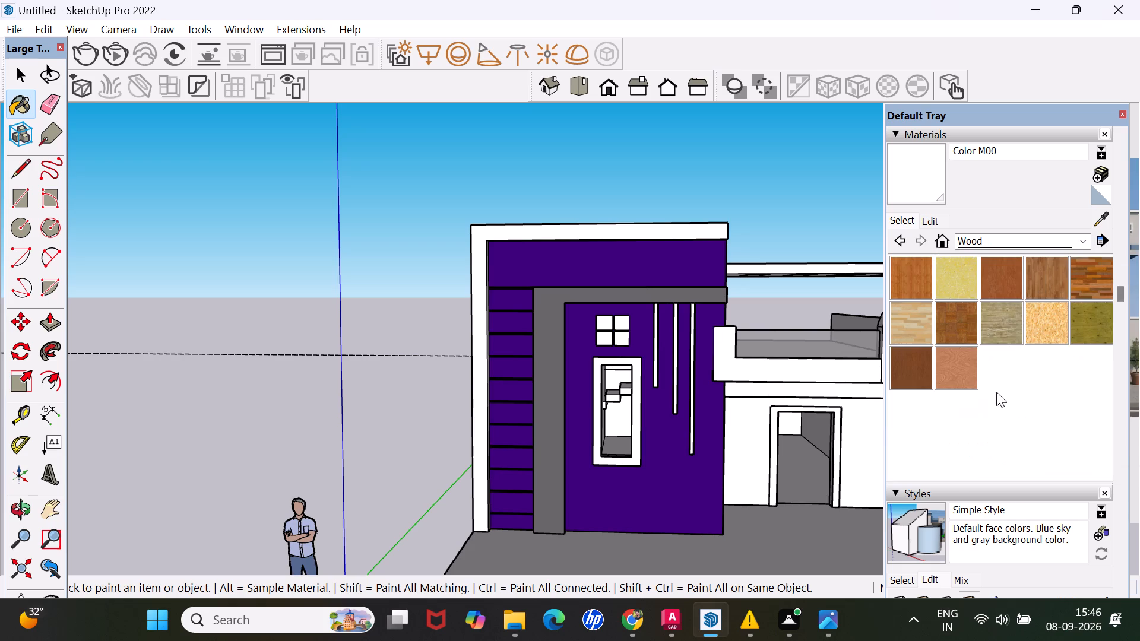
{"action": "left_click", "coordinate": [1053, 326]}
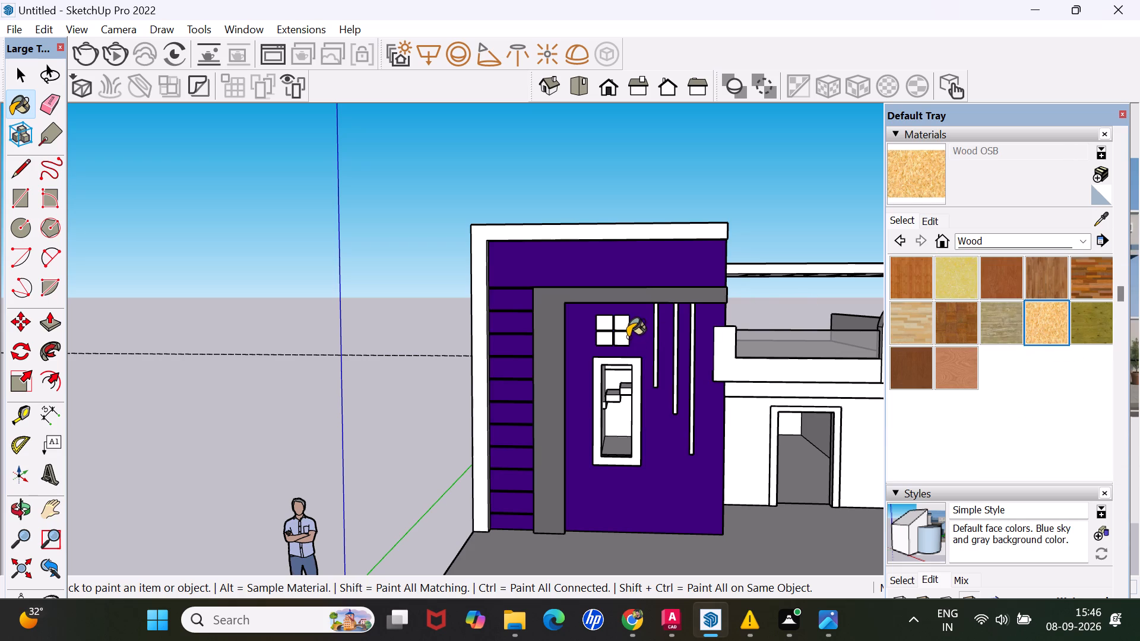
{"action": "left_click", "coordinate": [625, 335]}
{"action": "left_click", "coordinate": [622, 326]}
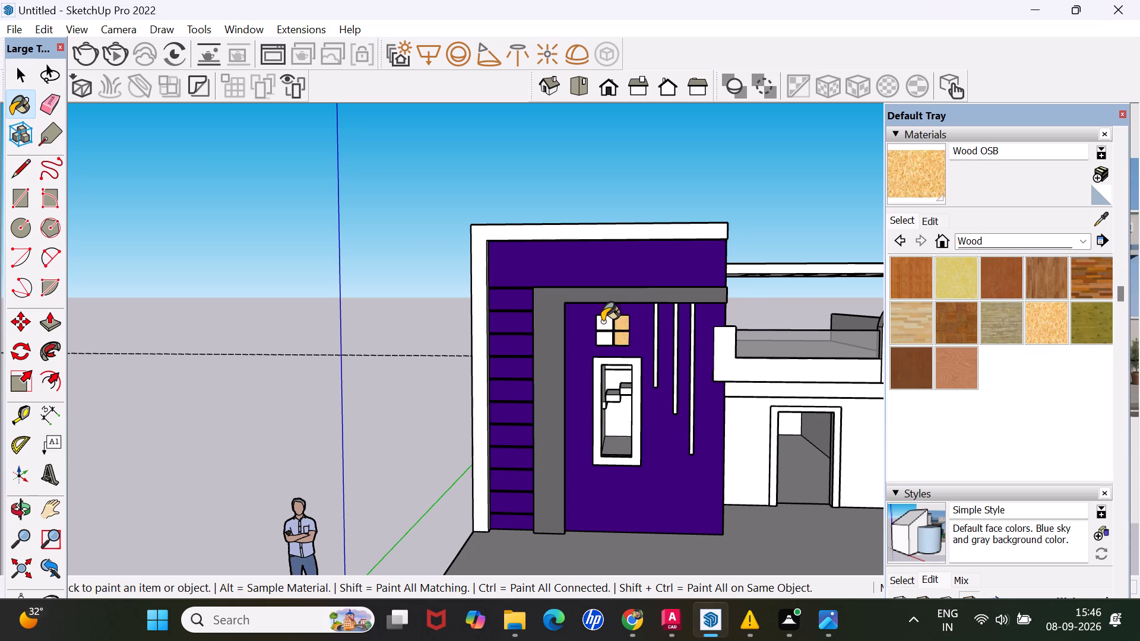
{"action": "left_click", "coordinate": [602, 322]}
{"action": "left_click", "coordinate": [601, 334]}
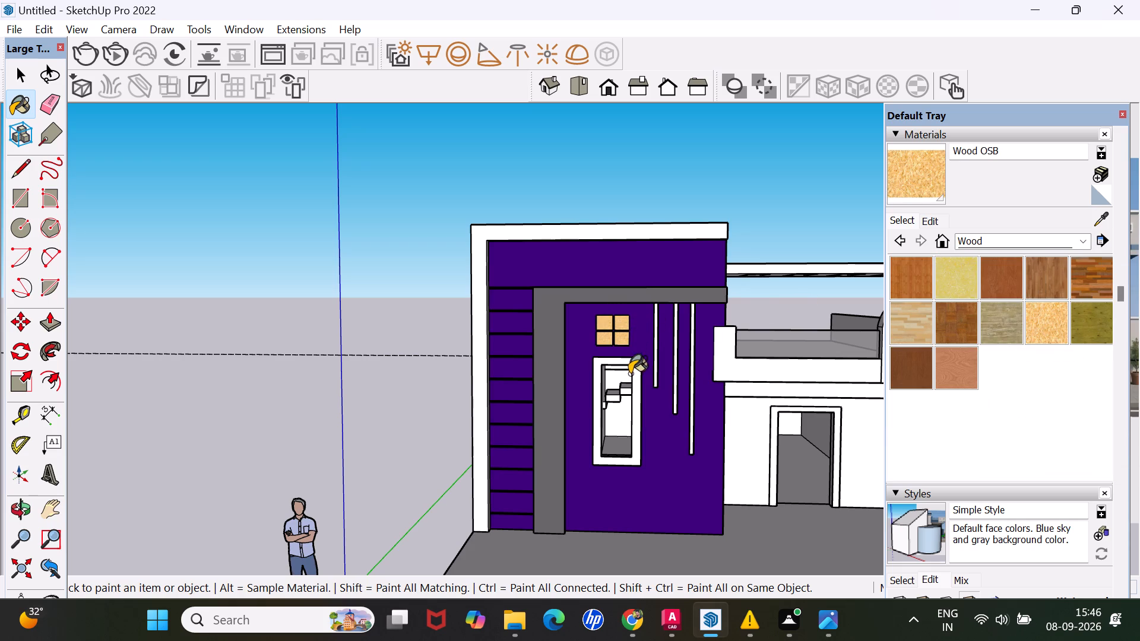
{"action": "left_click", "coordinate": [632, 368]}
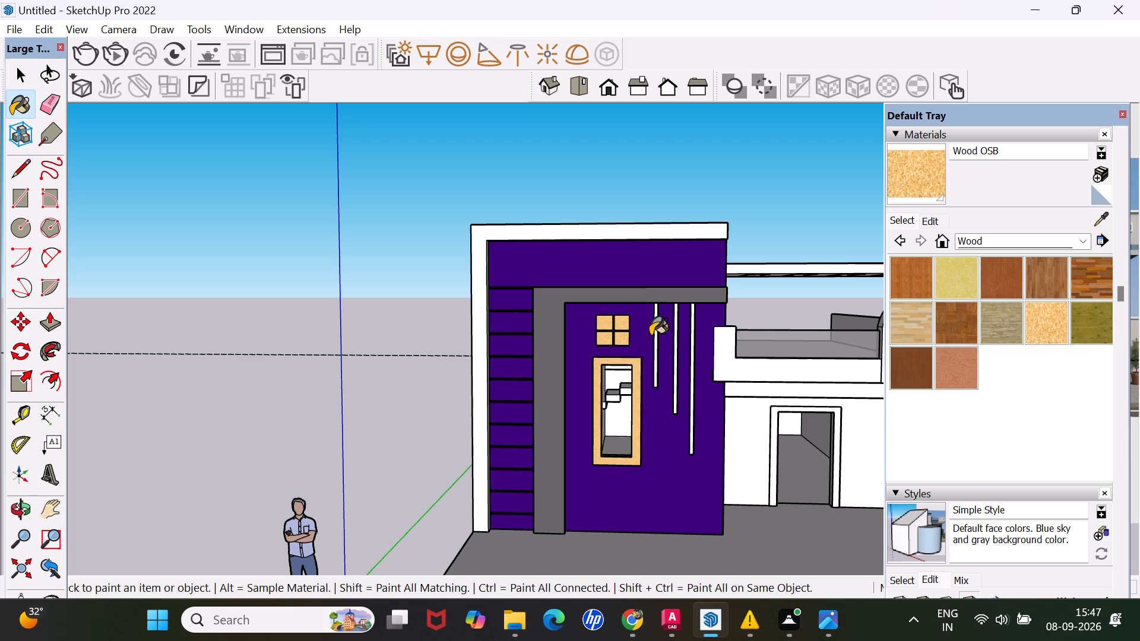
Paint the three narrow vertical strips beside the windows with Wood OSB.
{"action": "left_click", "coordinate": [655, 334]}
{"action": "left_click", "coordinate": [677, 332]}
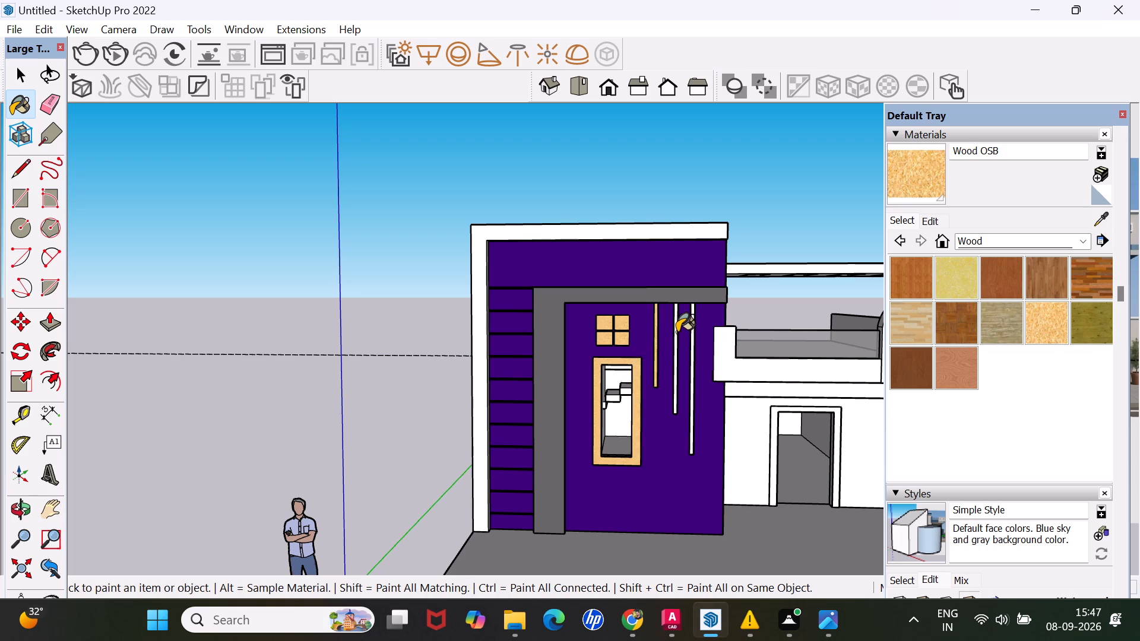
{"action": "left_click", "coordinate": [693, 341]}
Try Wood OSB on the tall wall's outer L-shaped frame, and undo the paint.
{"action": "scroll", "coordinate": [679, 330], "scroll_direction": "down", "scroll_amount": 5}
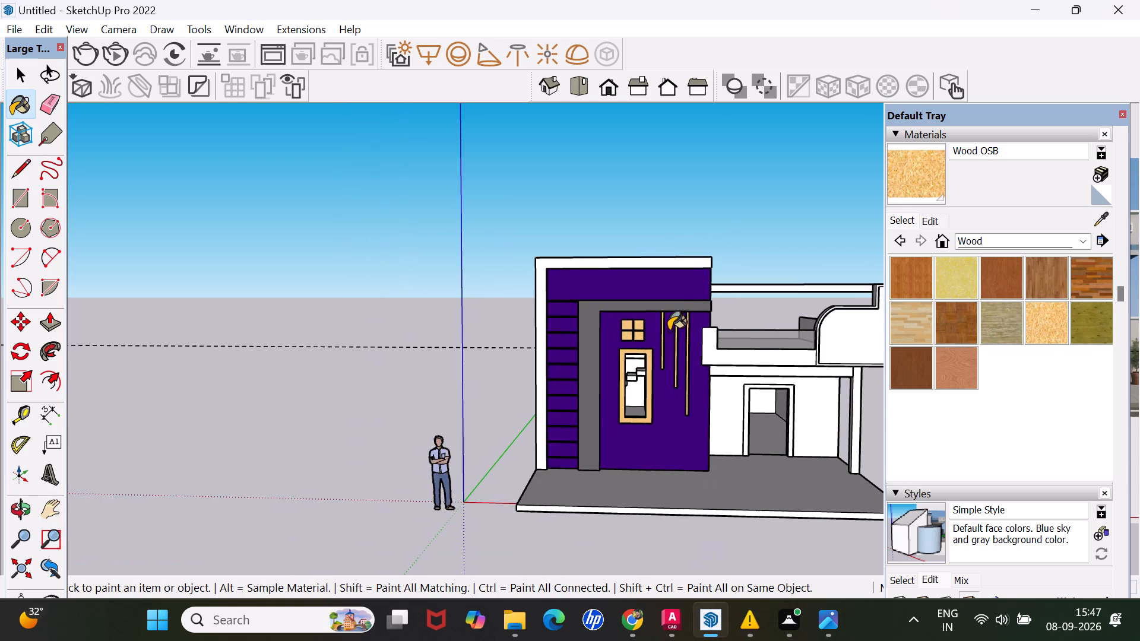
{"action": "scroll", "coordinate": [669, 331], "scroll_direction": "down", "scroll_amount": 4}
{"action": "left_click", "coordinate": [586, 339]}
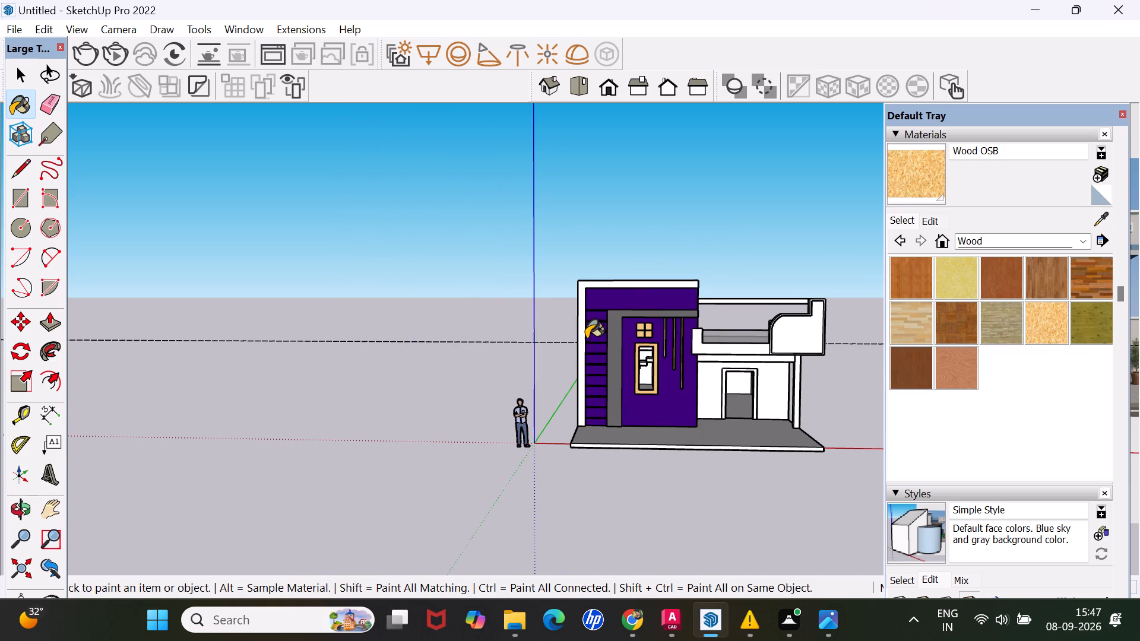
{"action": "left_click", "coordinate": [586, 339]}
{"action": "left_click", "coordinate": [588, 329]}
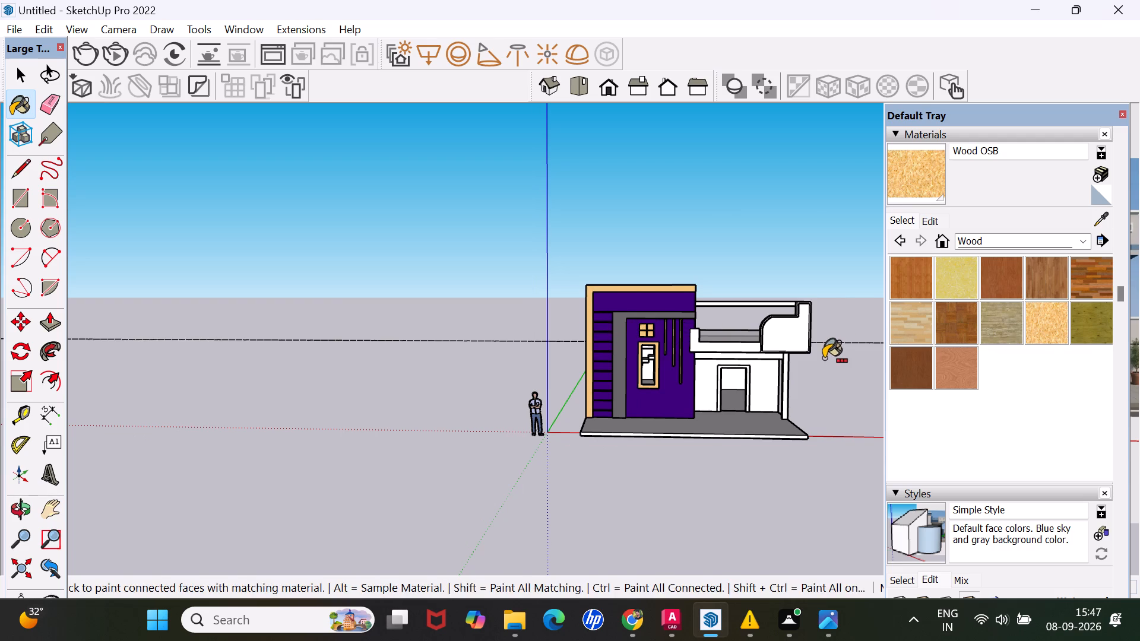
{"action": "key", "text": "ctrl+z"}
Examine the house front and the tall wall's colours from several angles.
{"action": "scroll", "coordinate": [794, 352], "scroll_direction": "down", "scroll_amount": 4}
{"action": "middle_click_drag", "start_coordinate": [775, 370], "coordinate": [455, 252]}
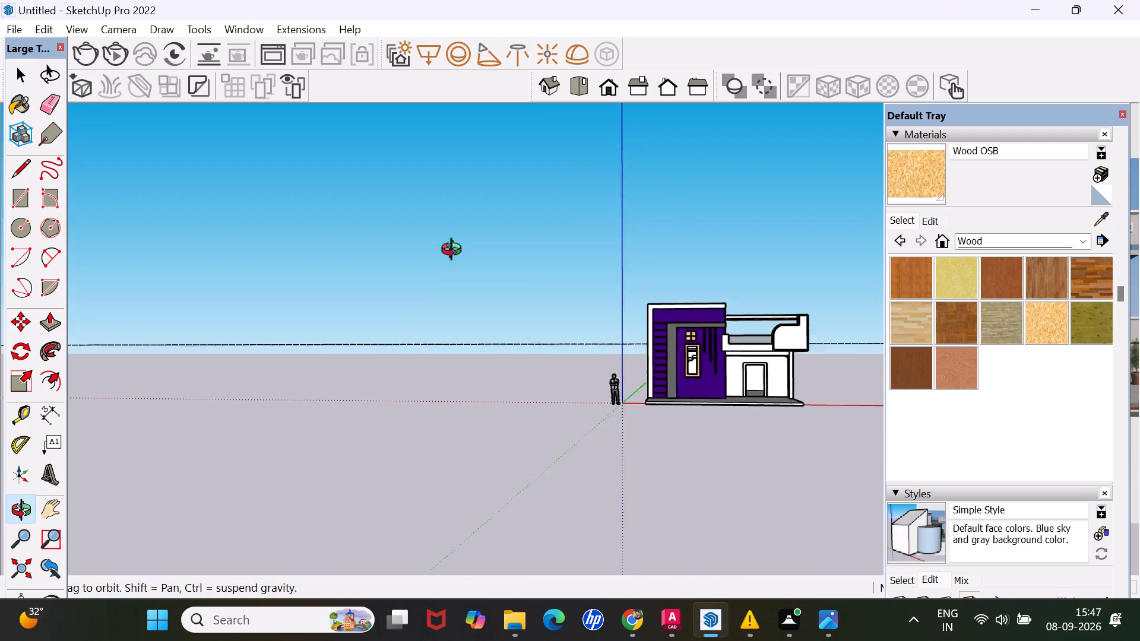
{"action": "middle_click_drag", "start_coordinate": [455, 252], "coordinate": [617, 360]}
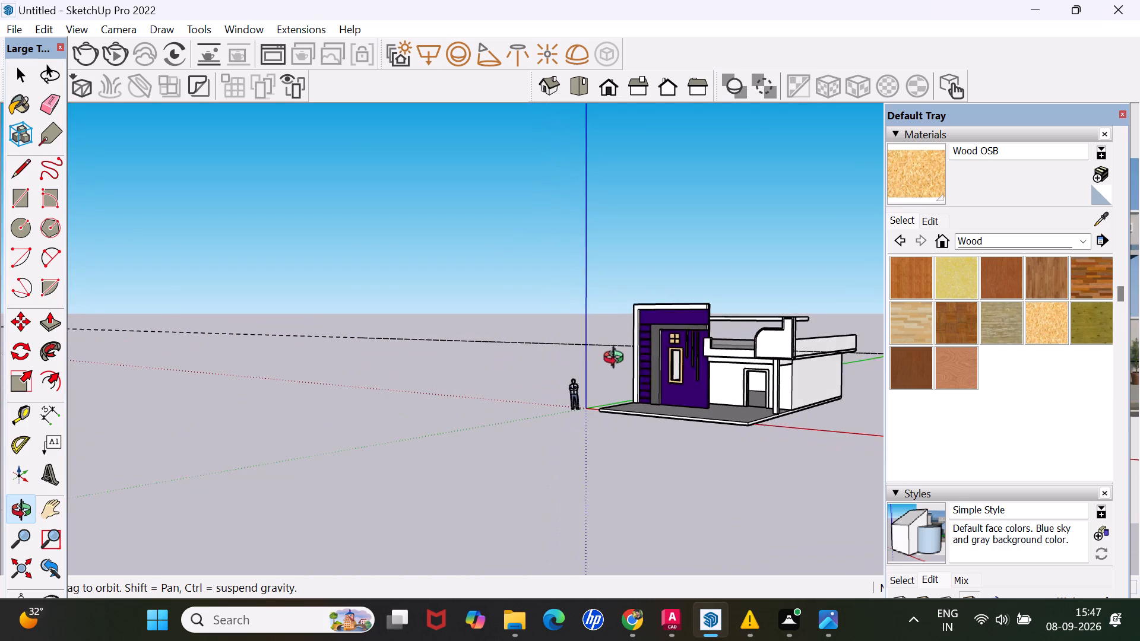
{"action": "middle_click_drag", "start_coordinate": [617, 360], "coordinate": [625, 358]}
{"action": "scroll", "coordinate": [672, 360], "scroll_direction": "up", "scroll_amount": 7}
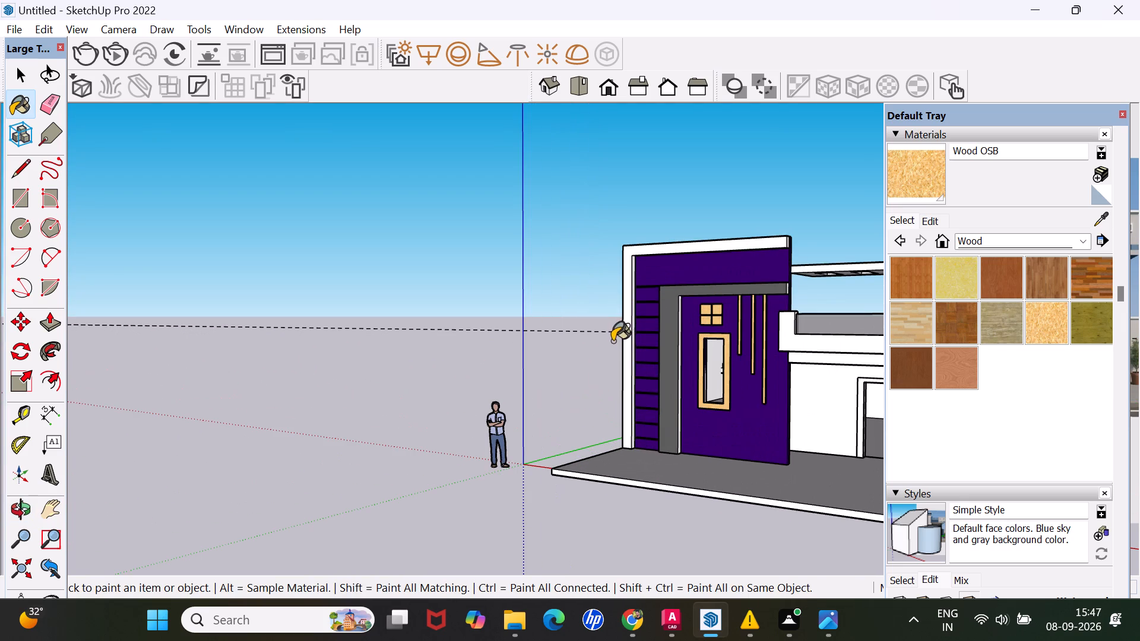
{"action": "scroll", "coordinate": [676, 331], "scroll_direction": "up", "scroll_amount": 2}
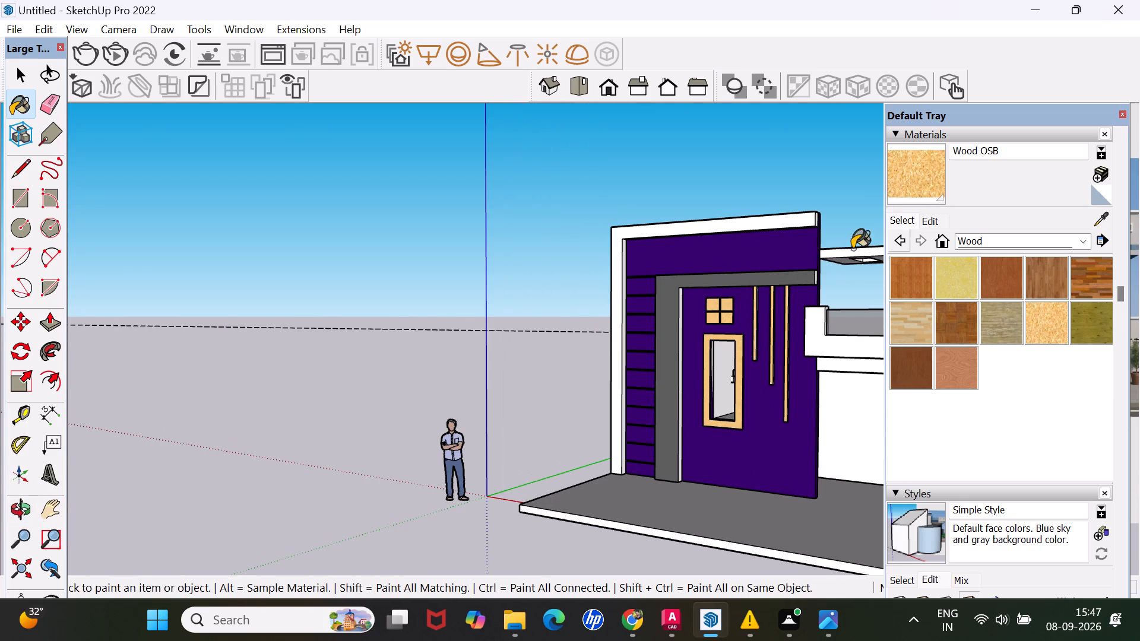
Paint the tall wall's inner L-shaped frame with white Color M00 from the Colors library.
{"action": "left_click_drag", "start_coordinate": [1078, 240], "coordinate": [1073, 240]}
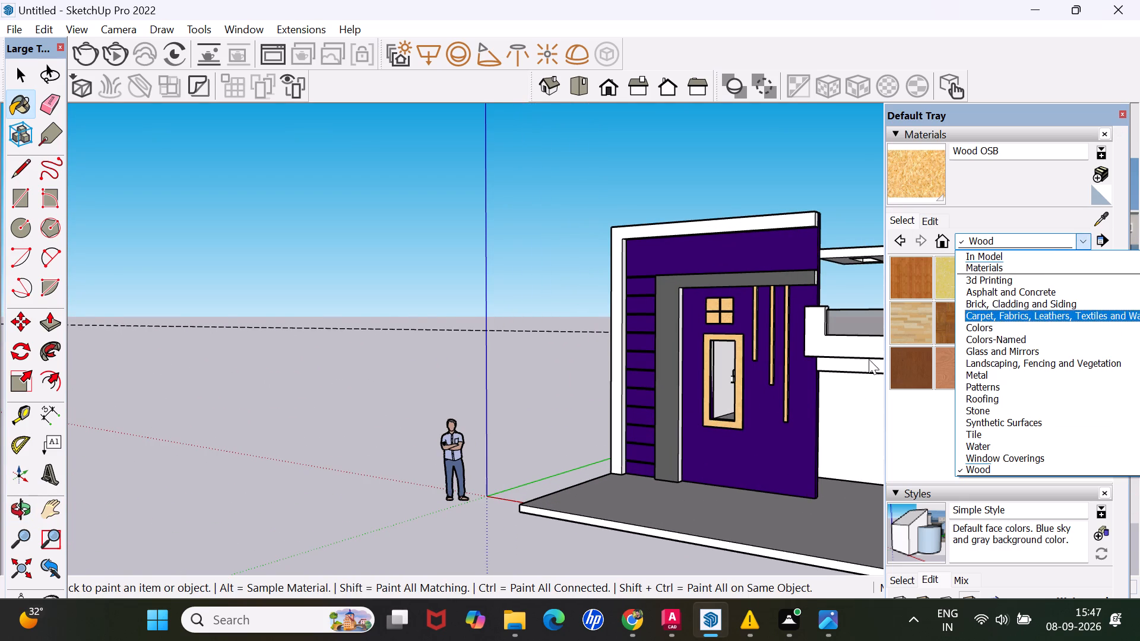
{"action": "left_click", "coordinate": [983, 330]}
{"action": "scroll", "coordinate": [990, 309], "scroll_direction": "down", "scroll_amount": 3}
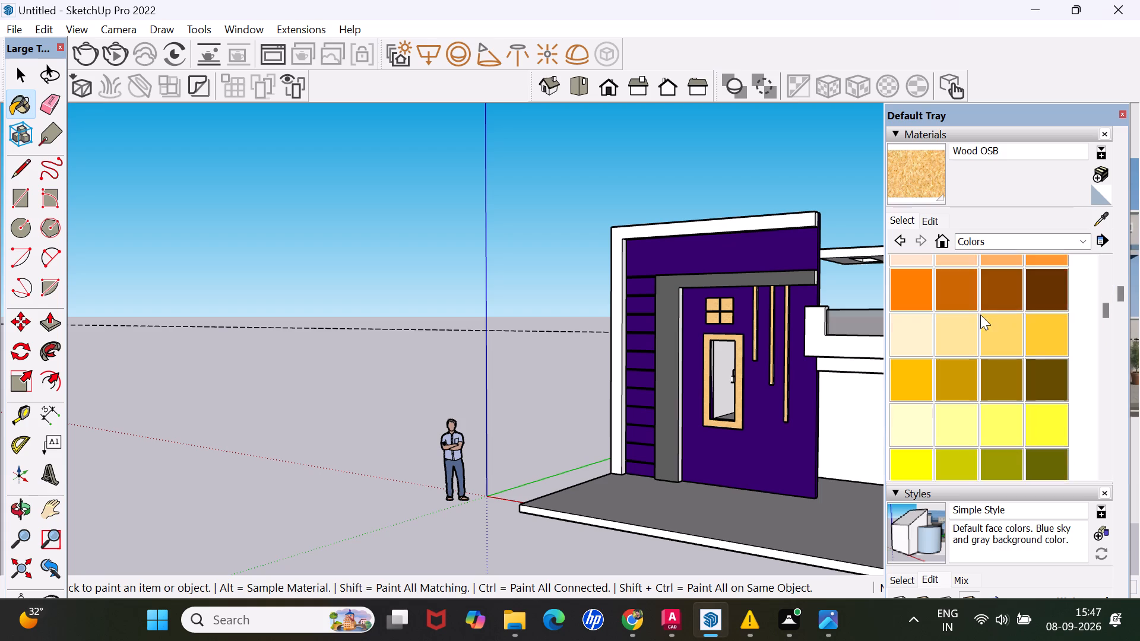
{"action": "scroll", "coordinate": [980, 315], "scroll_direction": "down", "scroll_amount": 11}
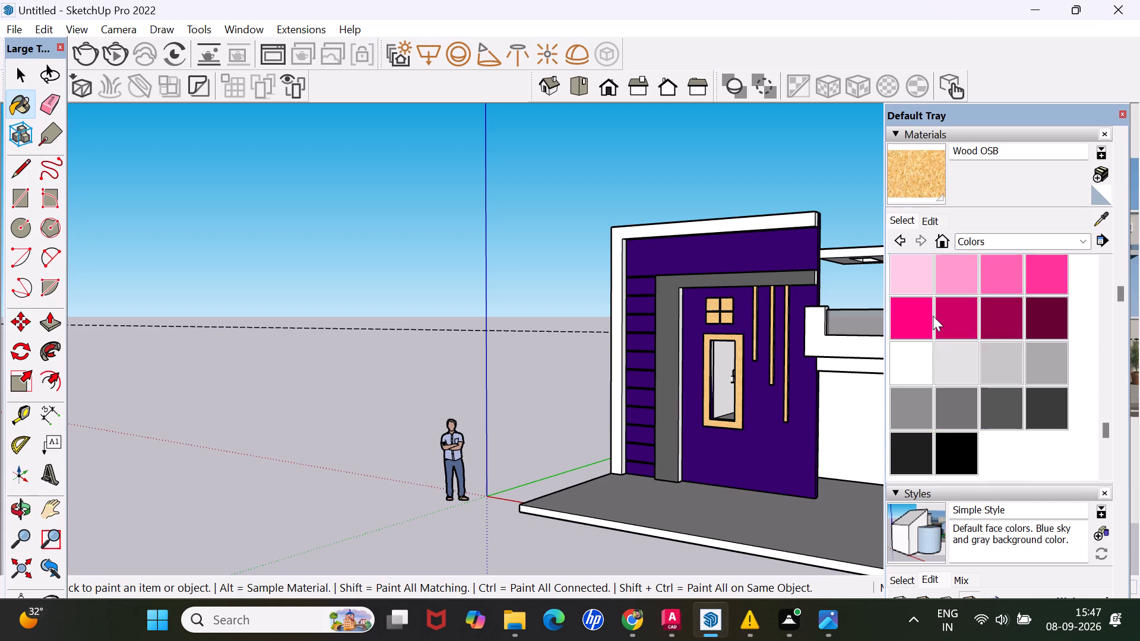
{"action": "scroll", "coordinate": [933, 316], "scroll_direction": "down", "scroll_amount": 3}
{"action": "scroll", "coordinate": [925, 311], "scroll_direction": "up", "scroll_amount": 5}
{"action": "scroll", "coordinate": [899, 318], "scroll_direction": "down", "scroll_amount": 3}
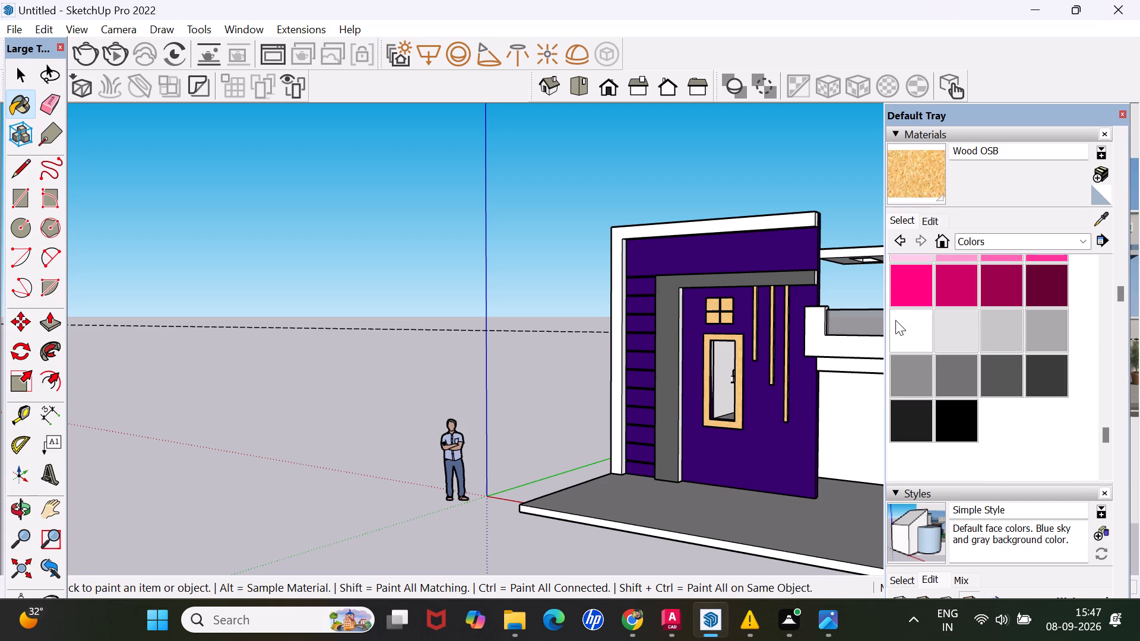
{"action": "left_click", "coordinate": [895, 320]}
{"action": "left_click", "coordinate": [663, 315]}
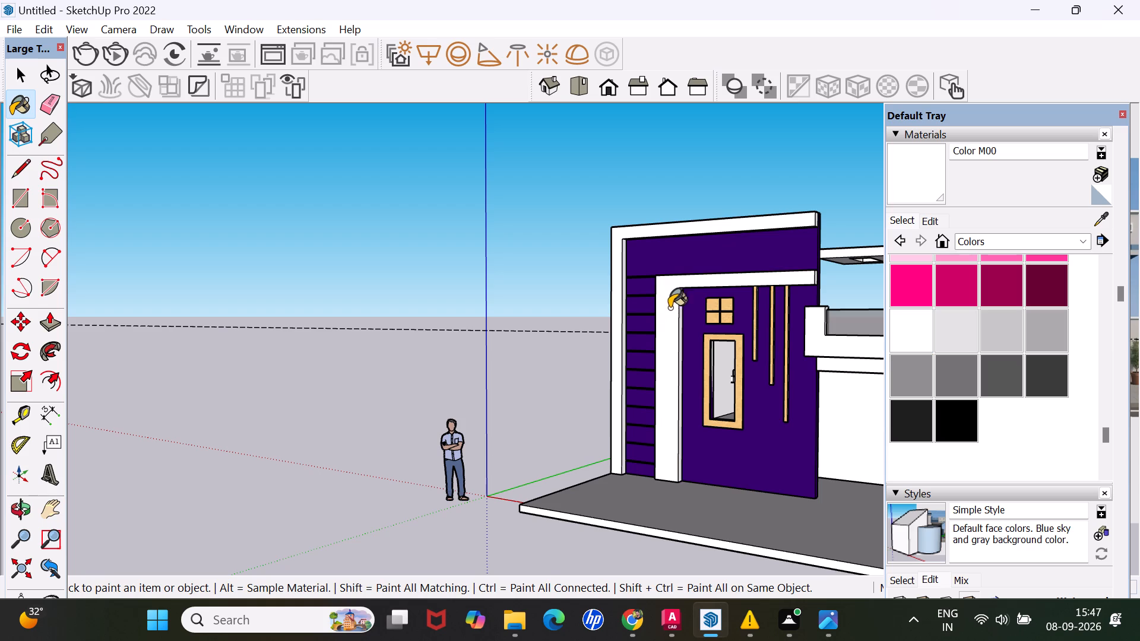
Paint the tall wall and its horizontal cladding boards with Formica Blue from the Synthetic Surfaces library.
{"action": "scroll", "coordinate": [685, 297], "scroll_direction": "down", "scroll_amount": 8}
{"action": "middle_click_drag", "start_coordinate": [632, 355], "coordinate": [695, 369]}
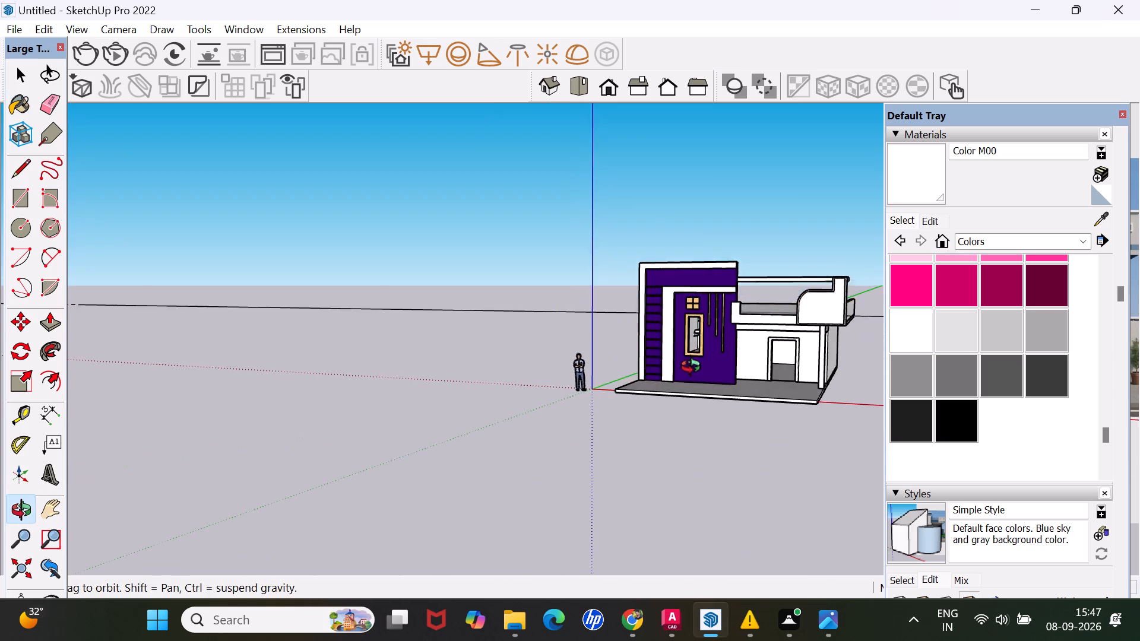
{"action": "middle_click_drag", "start_coordinate": [695, 369], "coordinate": [759, 380]}
{"action": "scroll", "coordinate": [711, 349], "scroll_direction": "up", "scroll_amount": 4}
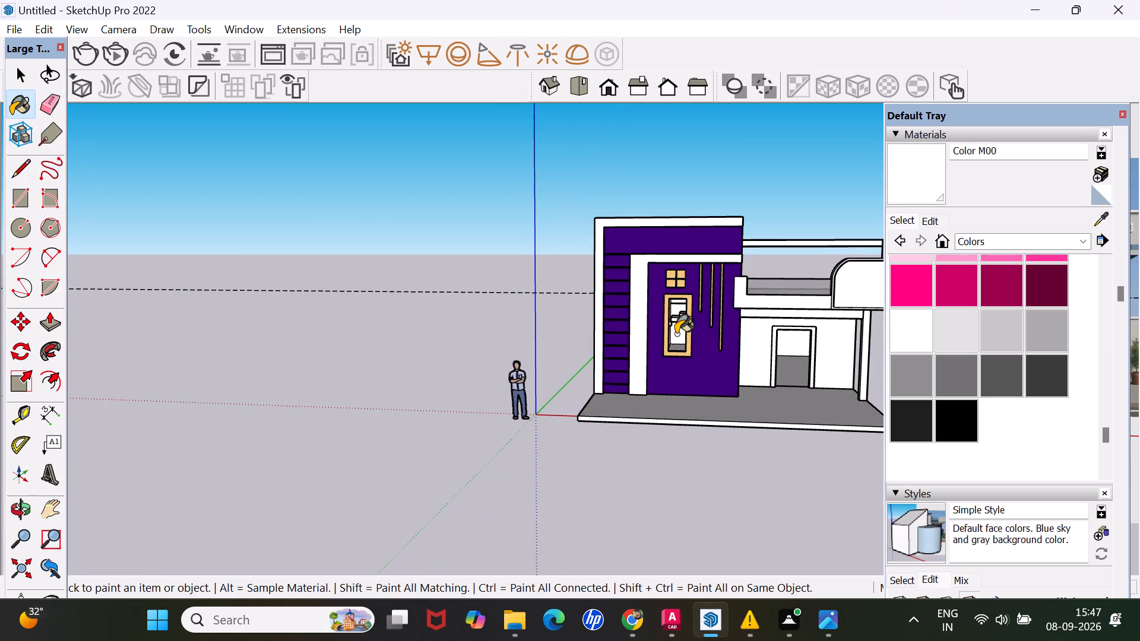
{"action": "scroll", "coordinate": [671, 332], "scroll_direction": "up", "scroll_amount": 3}
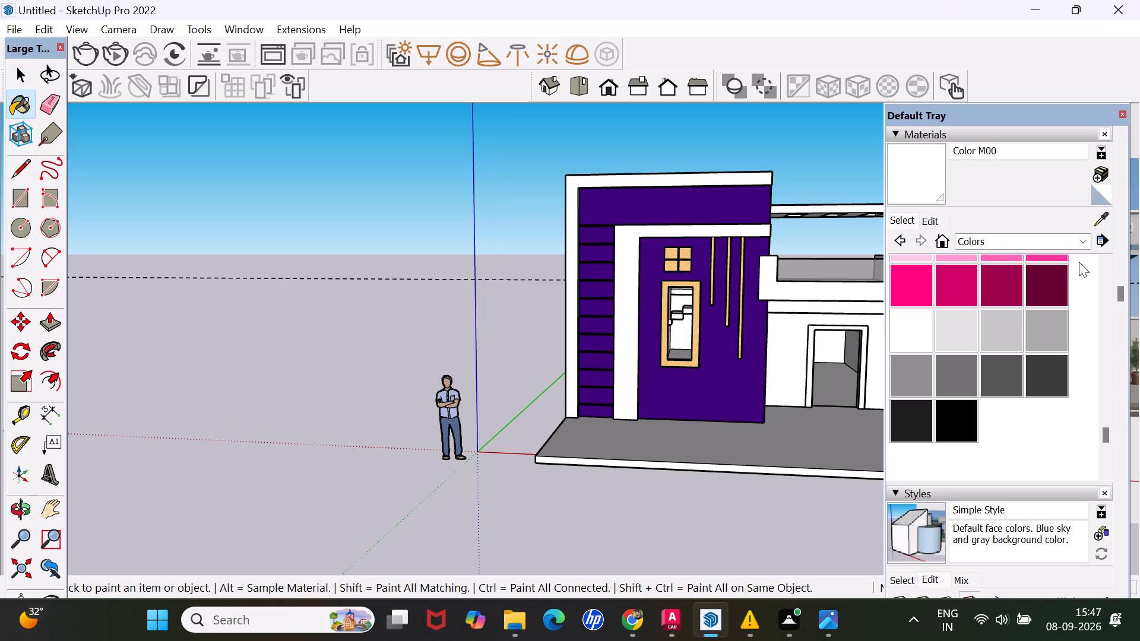
{"action": "left_click", "coordinate": [1084, 247]}
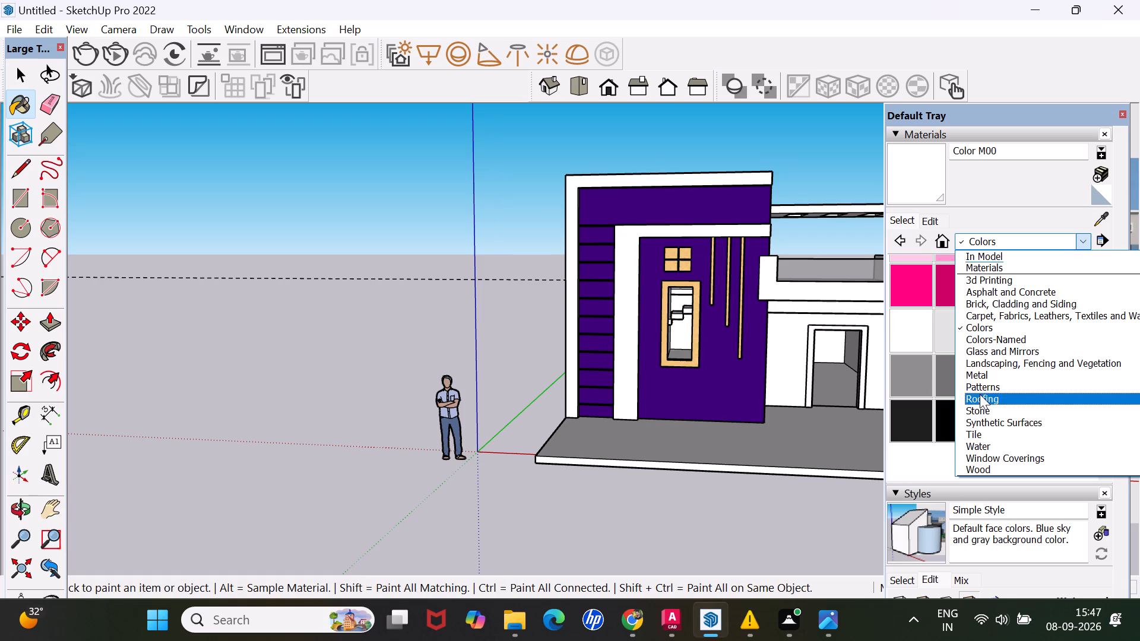
{"action": "left_click", "coordinate": [993, 418]}
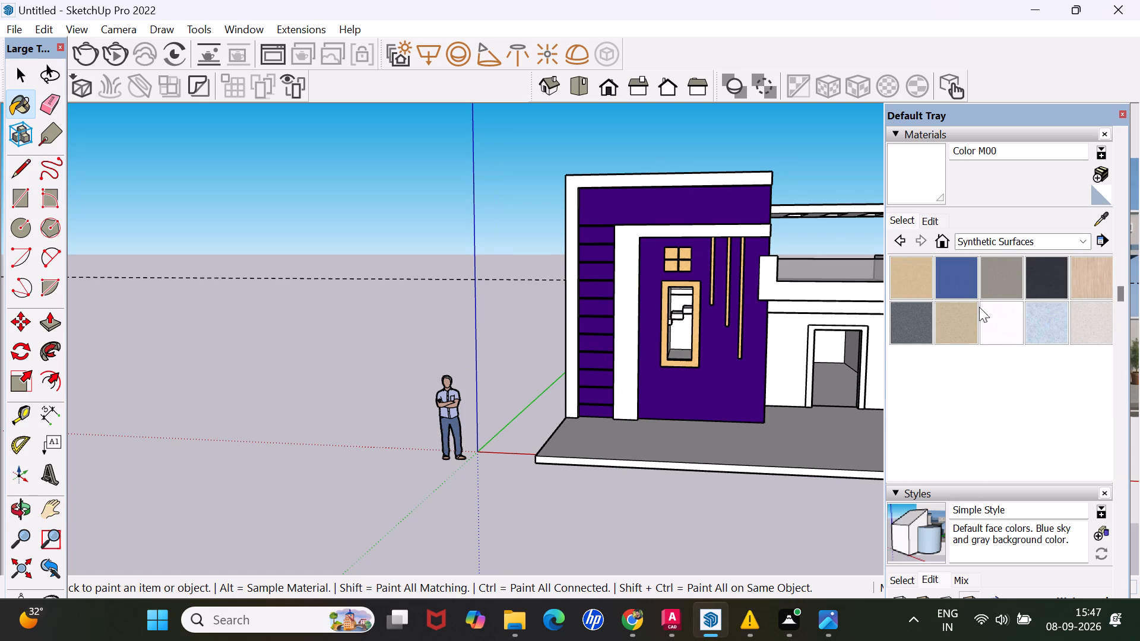
{"action": "left_click", "coordinate": [956, 285]}
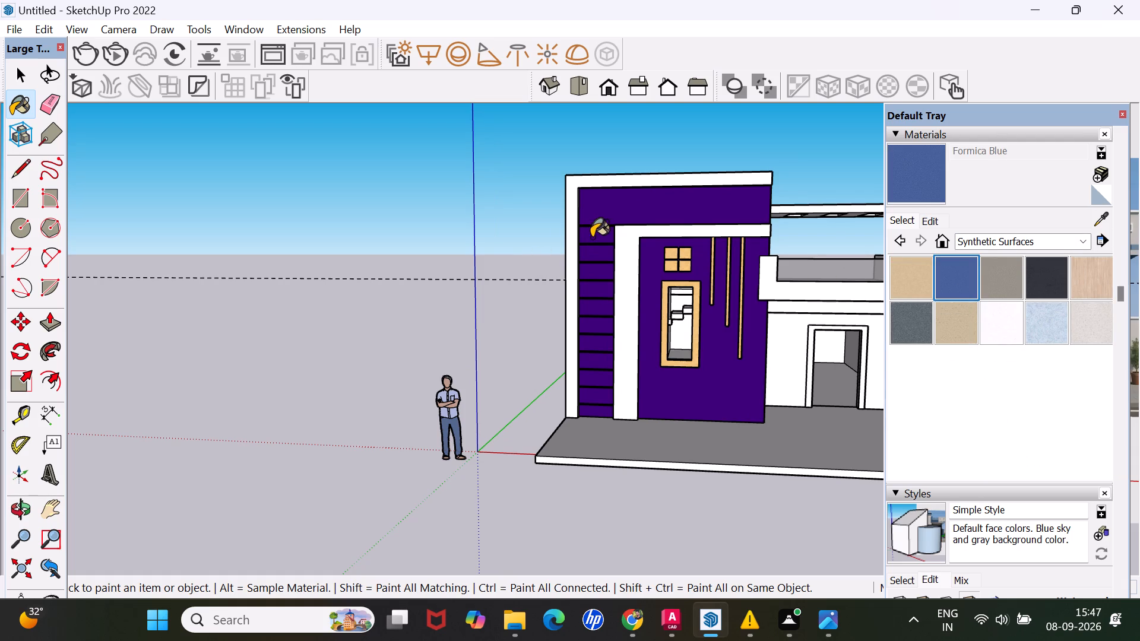
{"action": "left_click", "coordinate": [593, 236]}
Paint the front faces of the tall wall's outer and inner L-shaped frames with Terrazzo Light Blue from Synthetic Surfaces.
{"action": "middle_click_drag", "start_coordinate": [695, 281], "coordinate": [562, 354]}
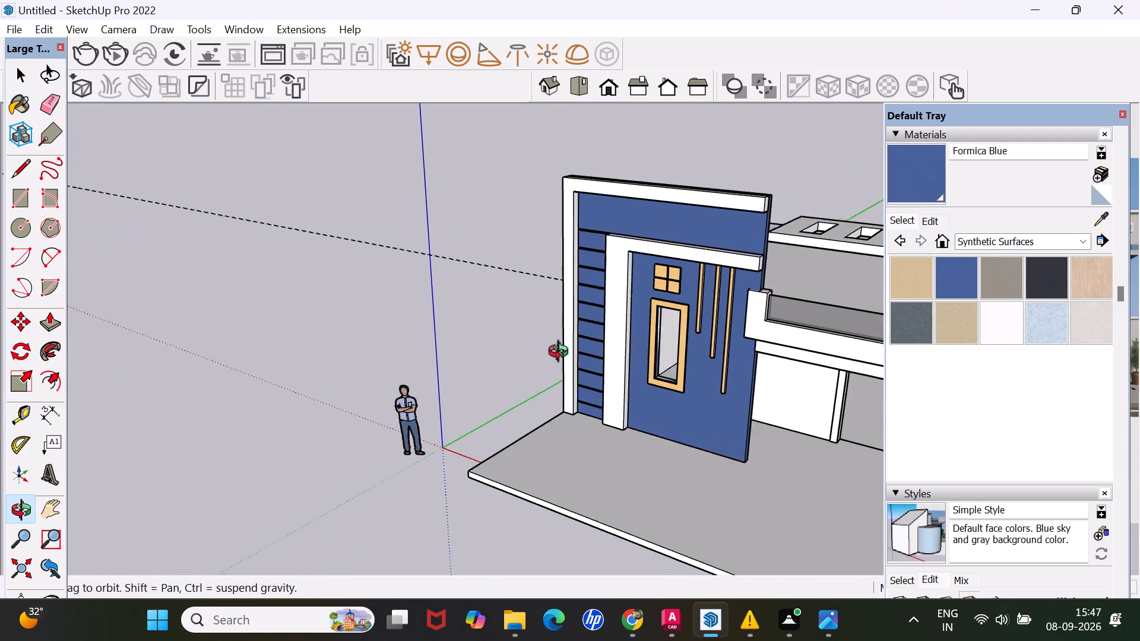
{"action": "middle_click_drag", "start_coordinate": [562, 354], "coordinate": [559, 353]}
{"action": "scroll", "coordinate": [584, 315], "scroll_direction": "down", "scroll_amount": 5}
{"action": "scroll", "coordinate": [669, 322], "scroll_direction": "up", "scroll_amount": 3}
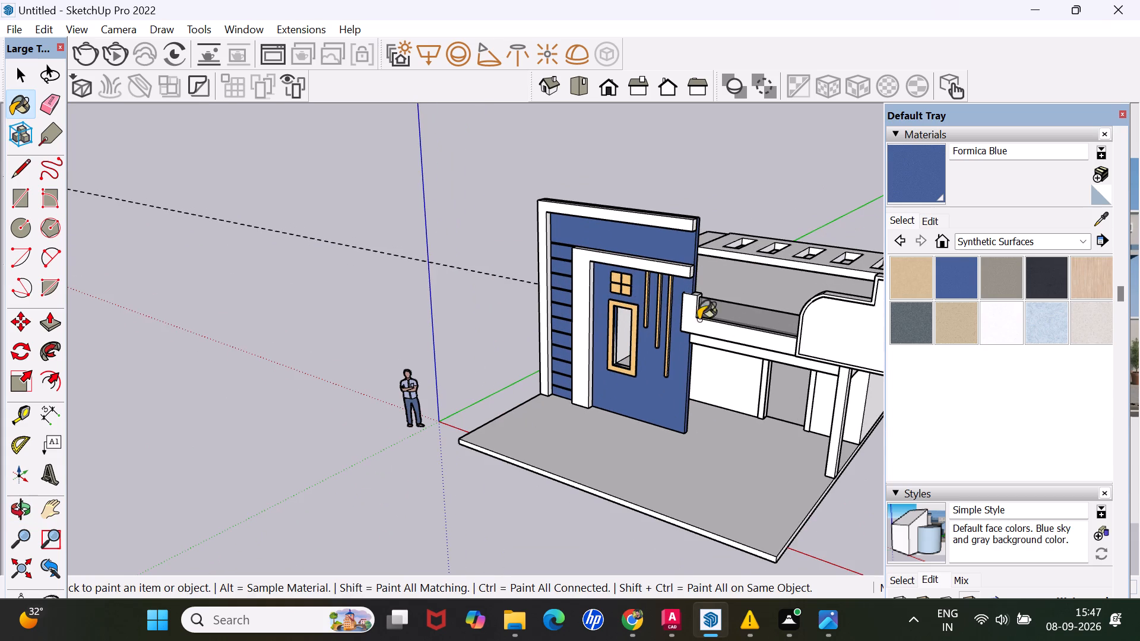
{"action": "left_click", "coordinate": [1040, 326]}
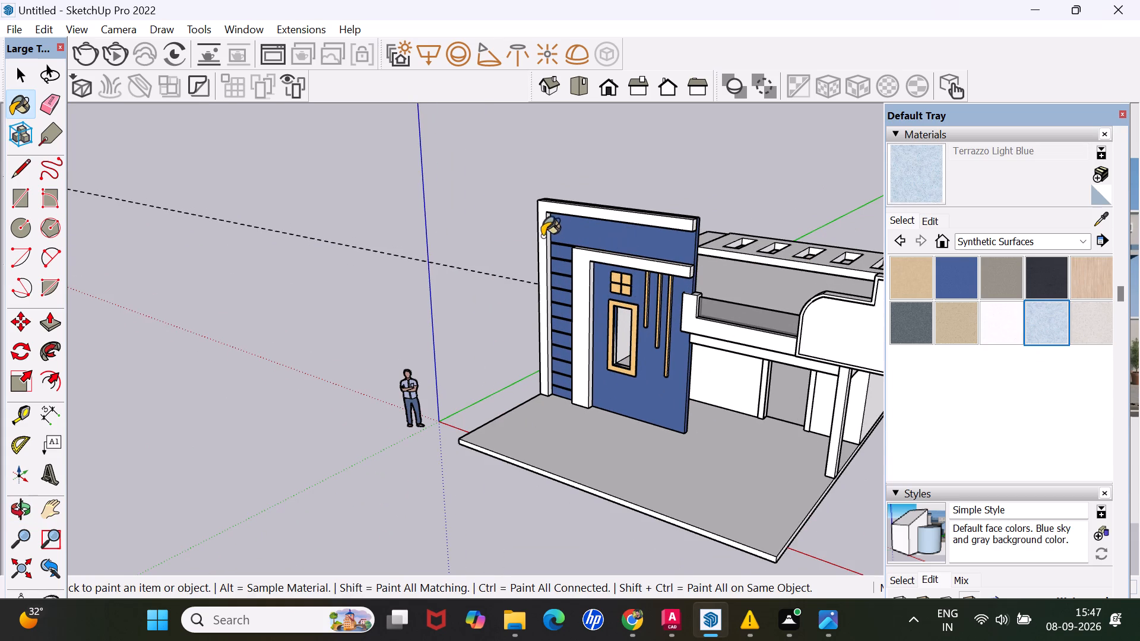
{"action": "left_click", "coordinate": [545, 223]}
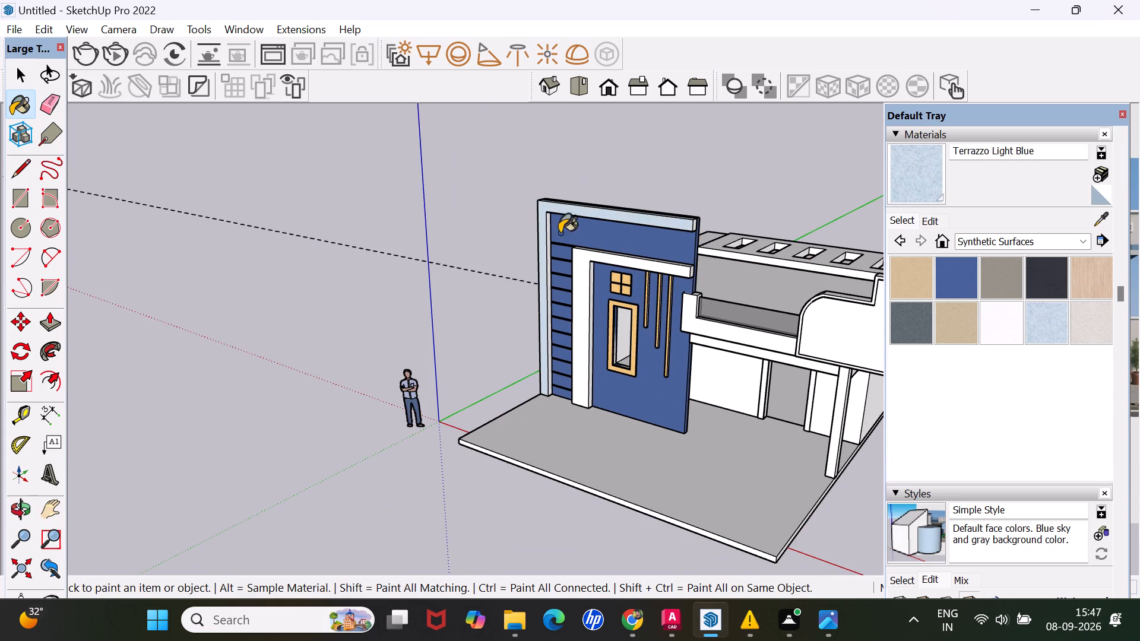
{"action": "left_click", "coordinate": [597, 256]}
Paint the outer frame's inner side and the inner L-shaped frame's inner side and top face with Terrazzo Light Blue.
{"action": "scroll", "coordinate": [531, 253], "scroll_direction": "up", "scroll_amount": 7}
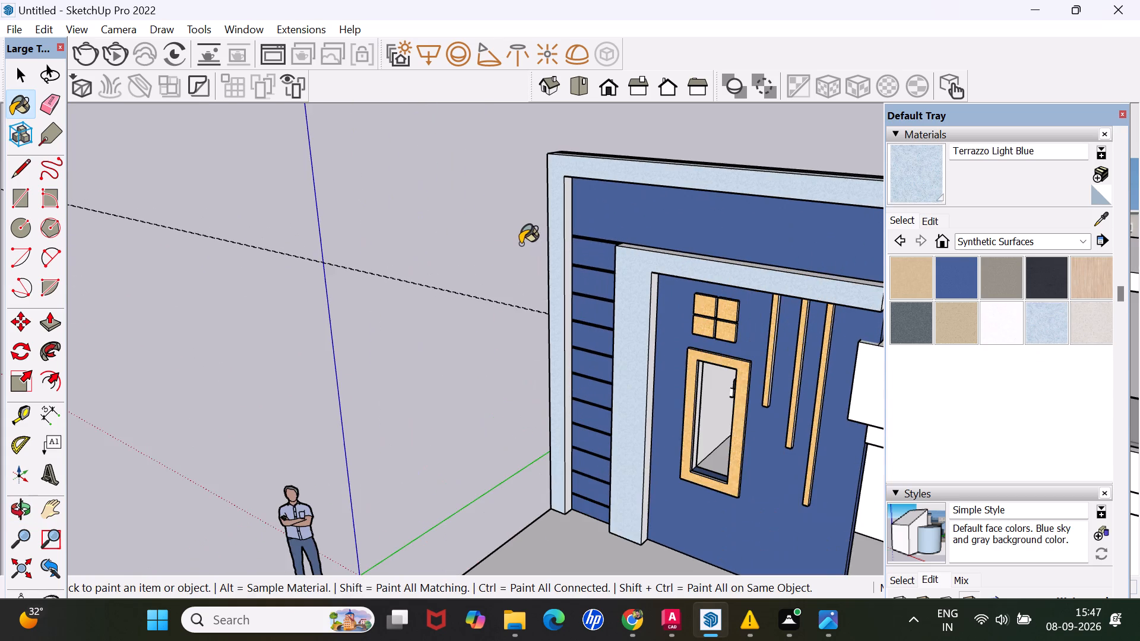
{"action": "scroll", "coordinate": [541, 247], "scroll_direction": "up", "scroll_amount": 4}
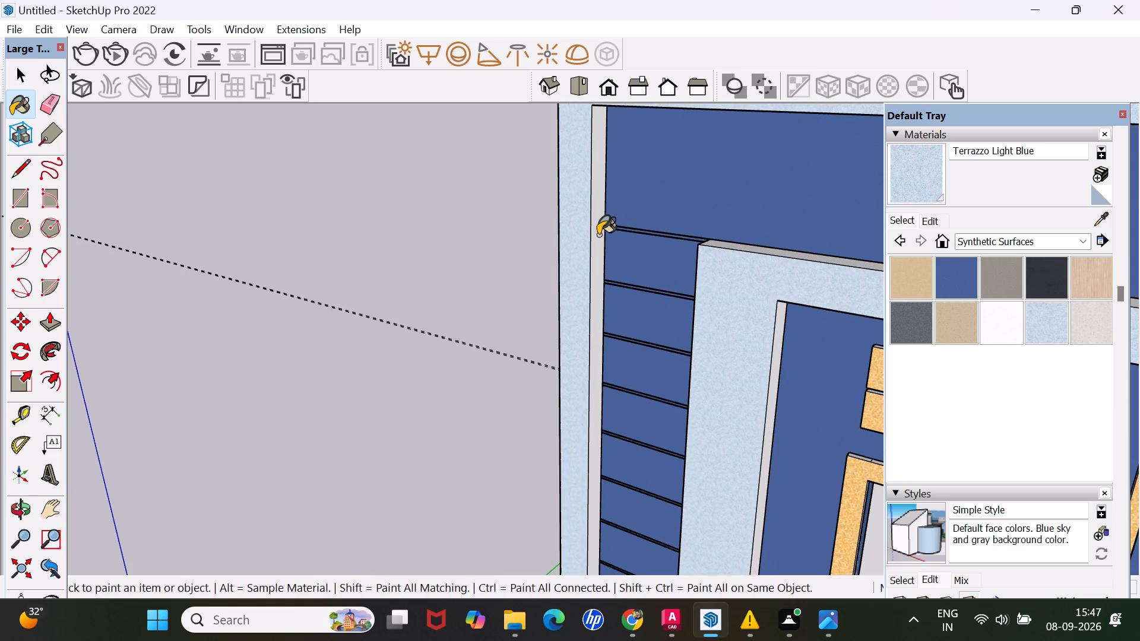
{"action": "left_click", "coordinate": [598, 235]}
{"action": "scroll", "coordinate": [783, 325], "scroll_direction": "down", "scroll_amount": 3}
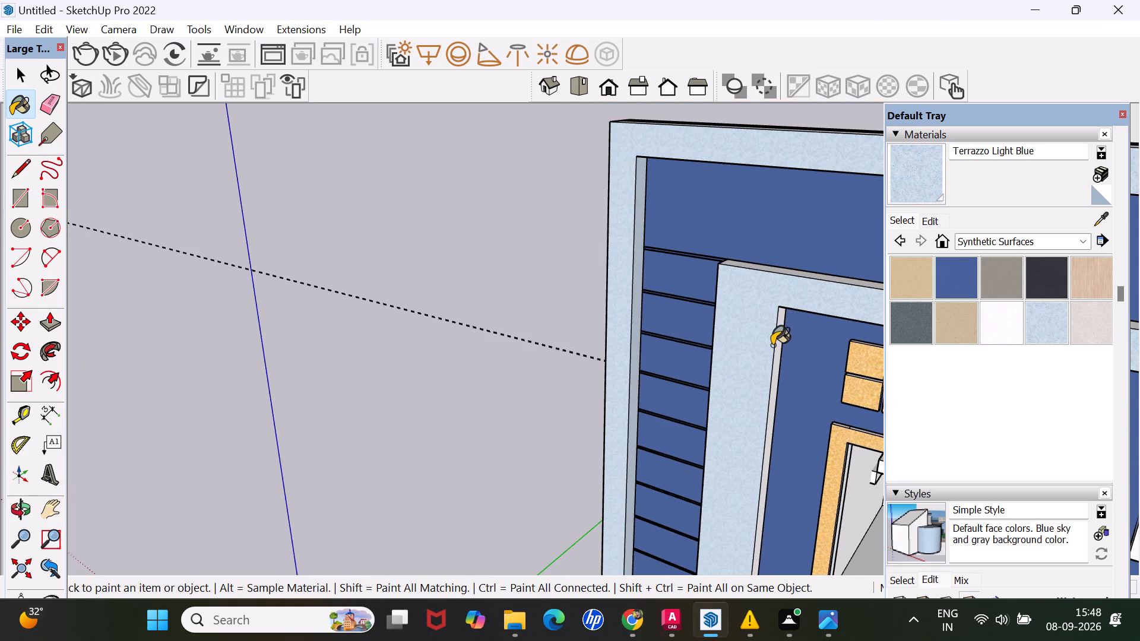
{"action": "scroll", "coordinate": [772, 345], "scroll_direction": "up", "scroll_amount": 1}
{"action": "left_click", "coordinate": [782, 332]}
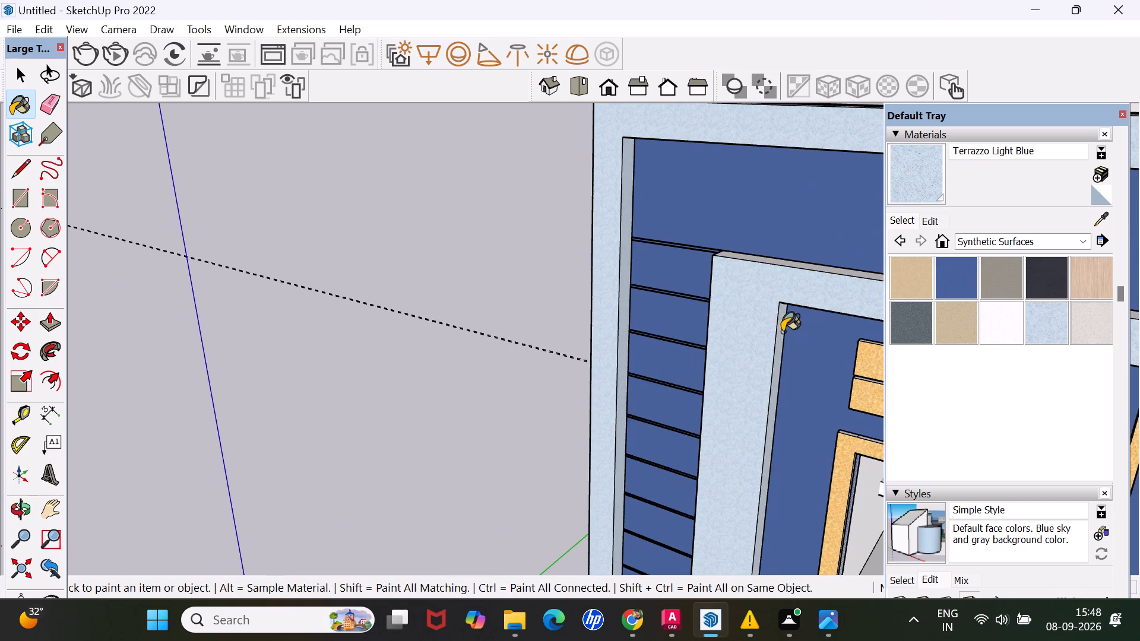
{"action": "scroll", "coordinate": [766, 318], "scroll_direction": "down", "scroll_amount": 9}
{"action": "scroll", "coordinate": [794, 283], "scroll_direction": "up", "scroll_amount": 4}
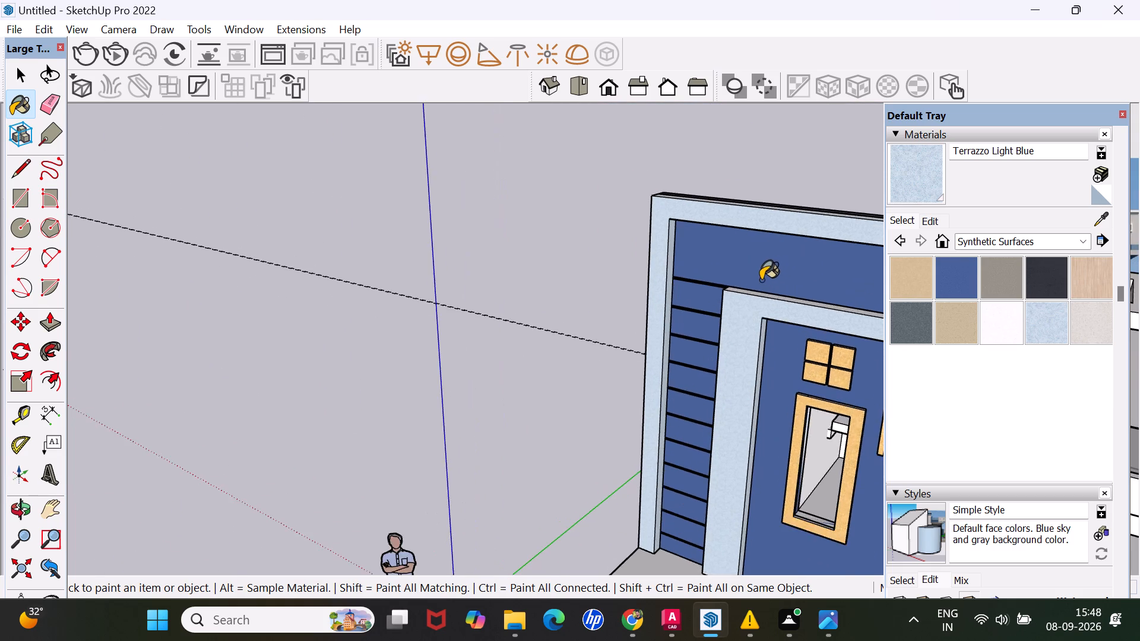
{"action": "scroll", "coordinate": [761, 280], "scroll_direction": "up", "scroll_amount": 4}
{"action": "left_click", "coordinate": [756, 300]}
{"action": "left_click", "coordinate": [756, 300]}
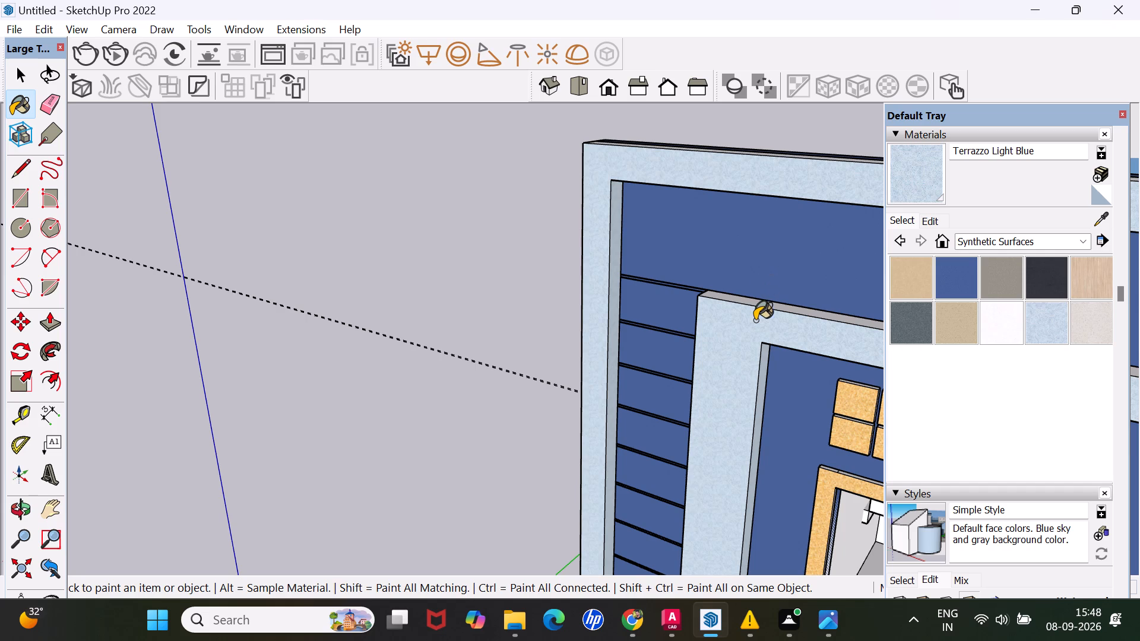
{"action": "scroll", "coordinate": [754, 307], "scroll_direction": "up", "scroll_amount": 6}
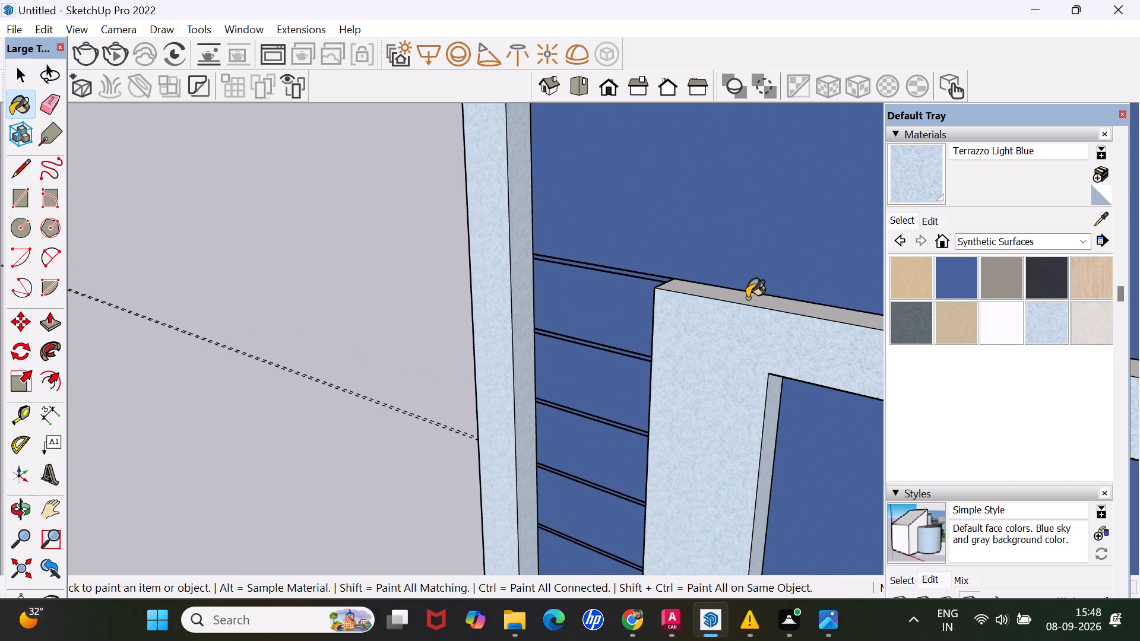
{"action": "left_click", "coordinate": [747, 298]}
Examine the house front and its blue colour scheme from several angles and distances.
{"action": "scroll", "coordinate": [740, 295], "scroll_direction": "down", "scroll_amount": 8}
{"action": "scroll", "coordinate": [606, 275], "scroll_direction": "up", "scroll_amount": 2}
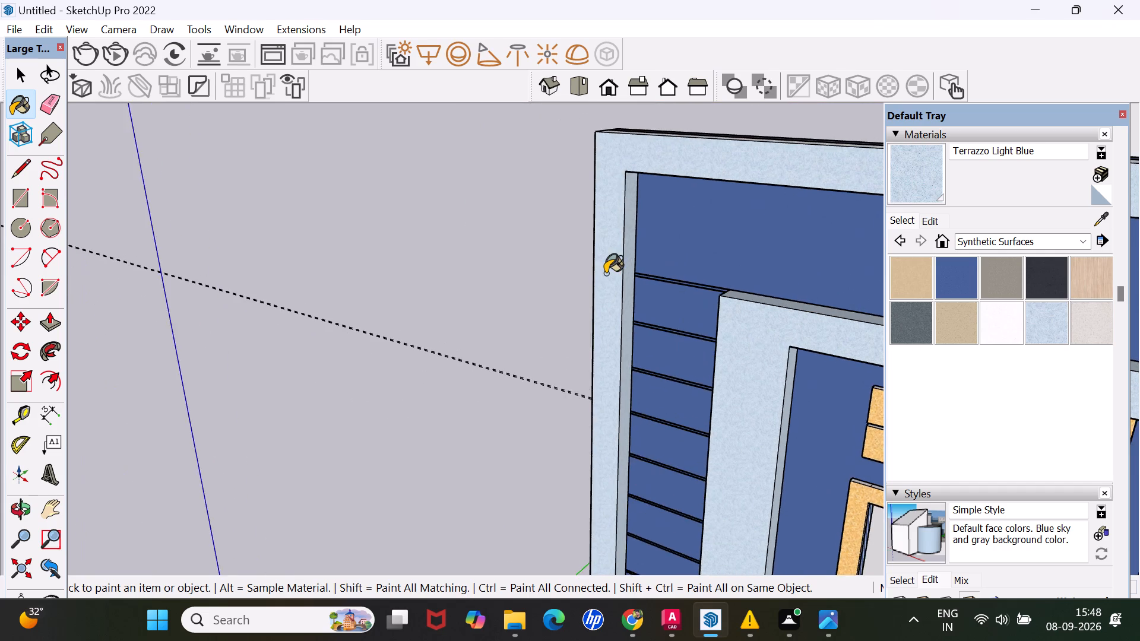
{"action": "scroll", "coordinate": [604, 273], "scroll_direction": "up", "scroll_amount": 2}
{"action": "scroll", "coordinate": [602, 265], "scroll_direction": "down", "scroll_amount": 19}
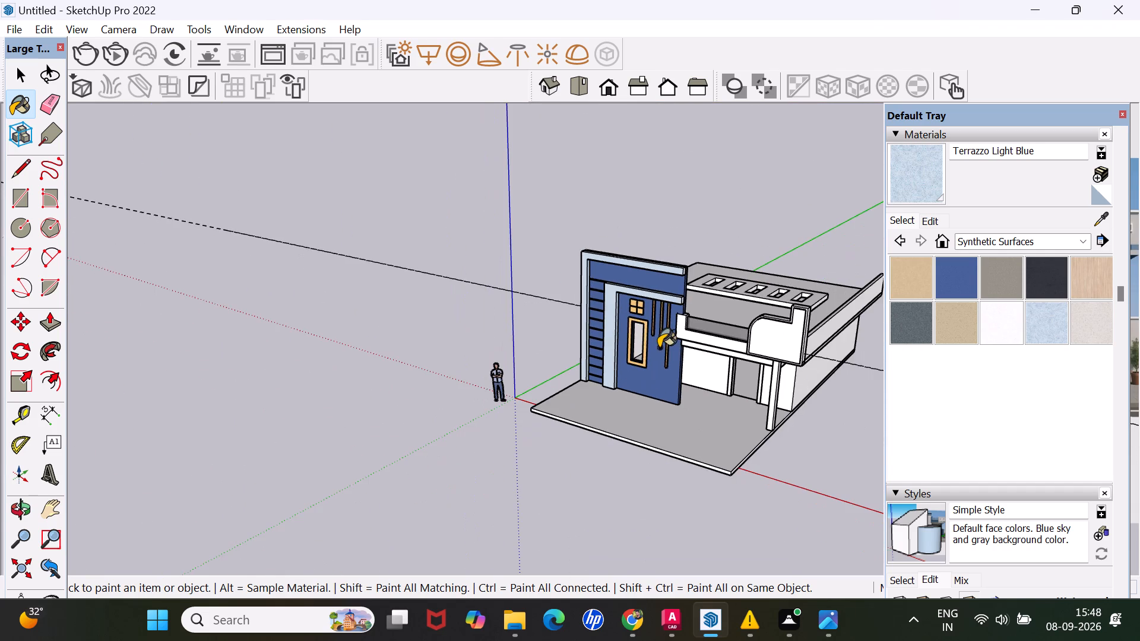
{"action": "middle_click_drag", "start_coordinate": [671, 346], "coordinate": [785, 250]}
{"action": "scroll", "coordinate": [787, 299], "scroll_direction": "up", "scroll_amount": 1}
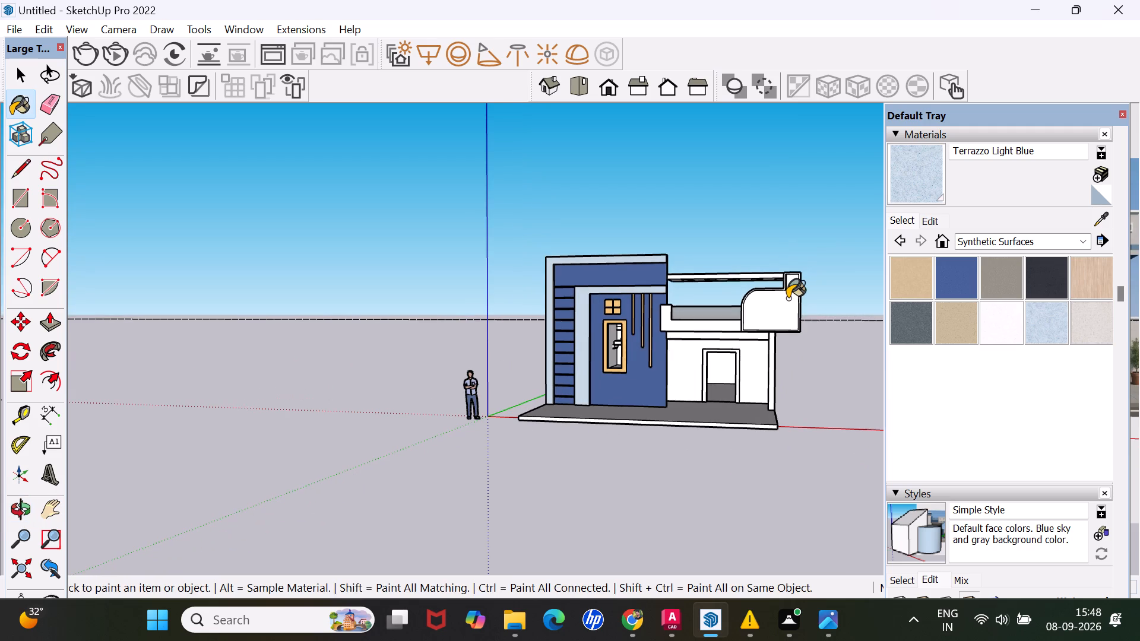
{"action": "middle_click_drag", "start_coordinate": [768, 344], "coordinate": [737, 361]}
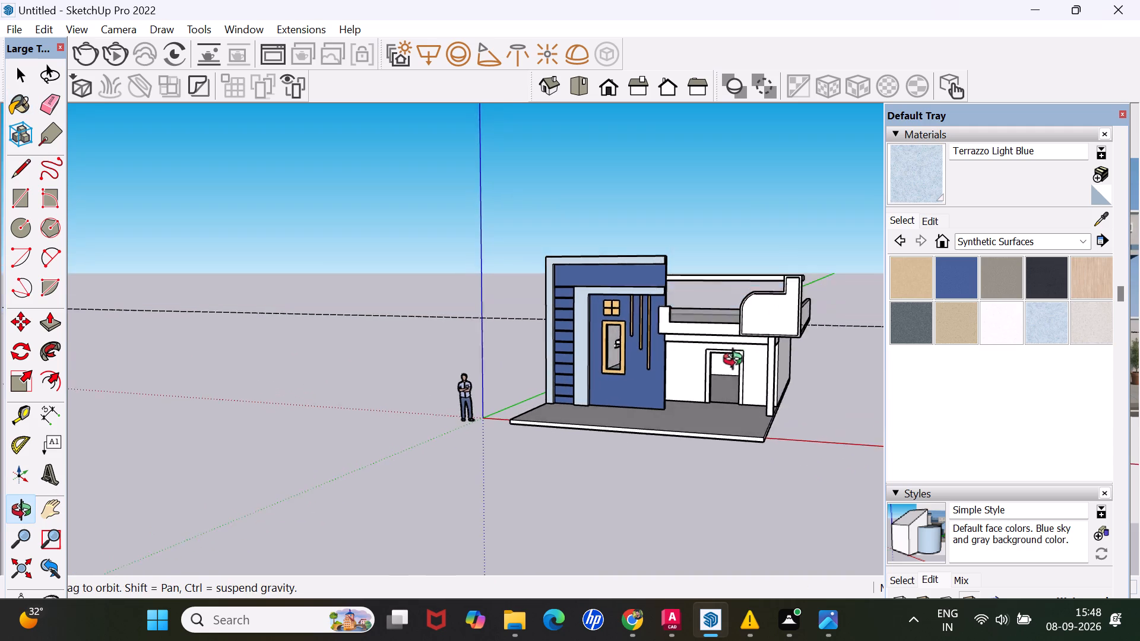
{"action": "middle_click_drag", "start_coordinate": [737, 361], "coordinate": [604, 408]}
{"action": "scroll", "coordinate": [647, 383], "scroll_direction": "down", "scroll_amount": 3}
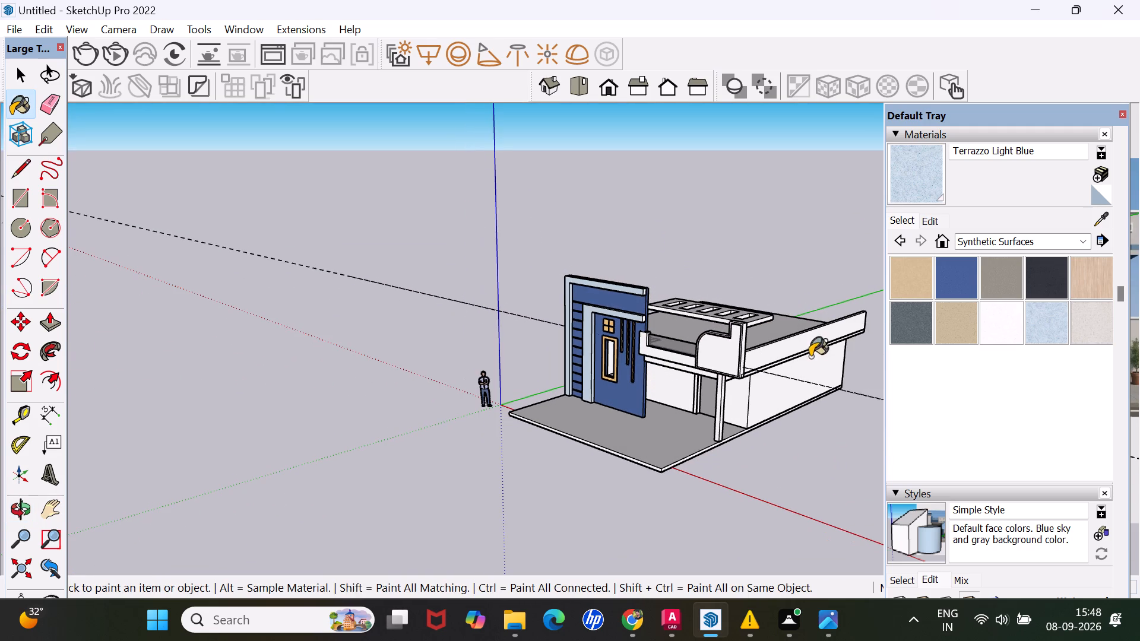
{"action": "middle_click_drag", "start_coordinate": [635, 359], "coordinate": [696, 295]}
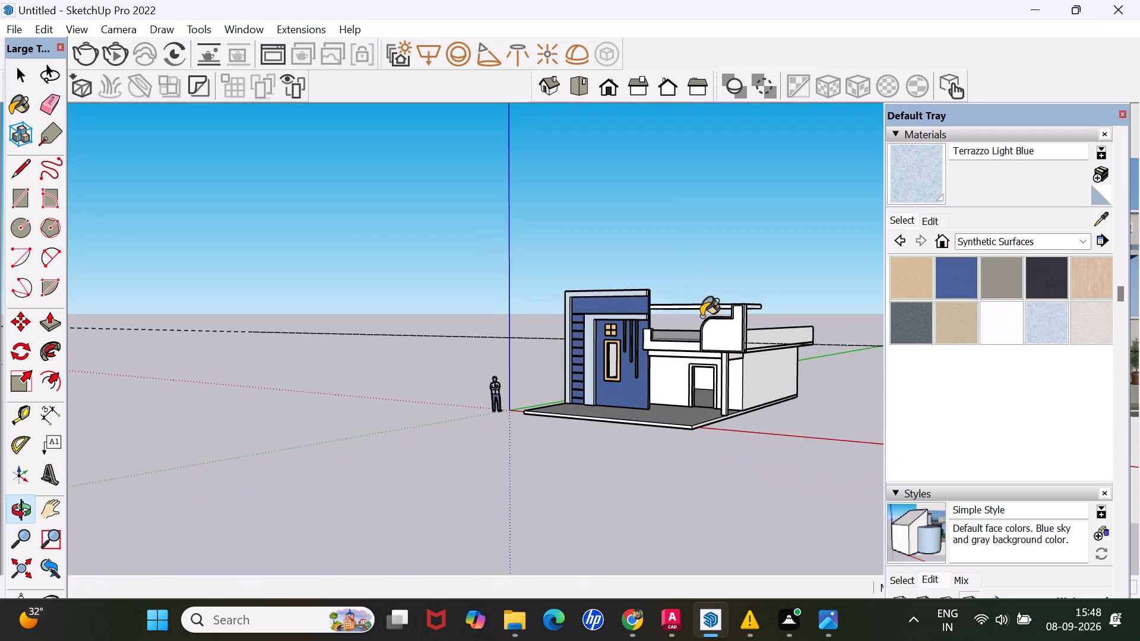
{"action": "scroll", "coordinate": [703, 328], "scroll_direction": "up", "scroll_amount": 7}
{"action": "scroll", "coordinate": [583, 360], "scroll_direction": "up", "scroll_amount": 1}
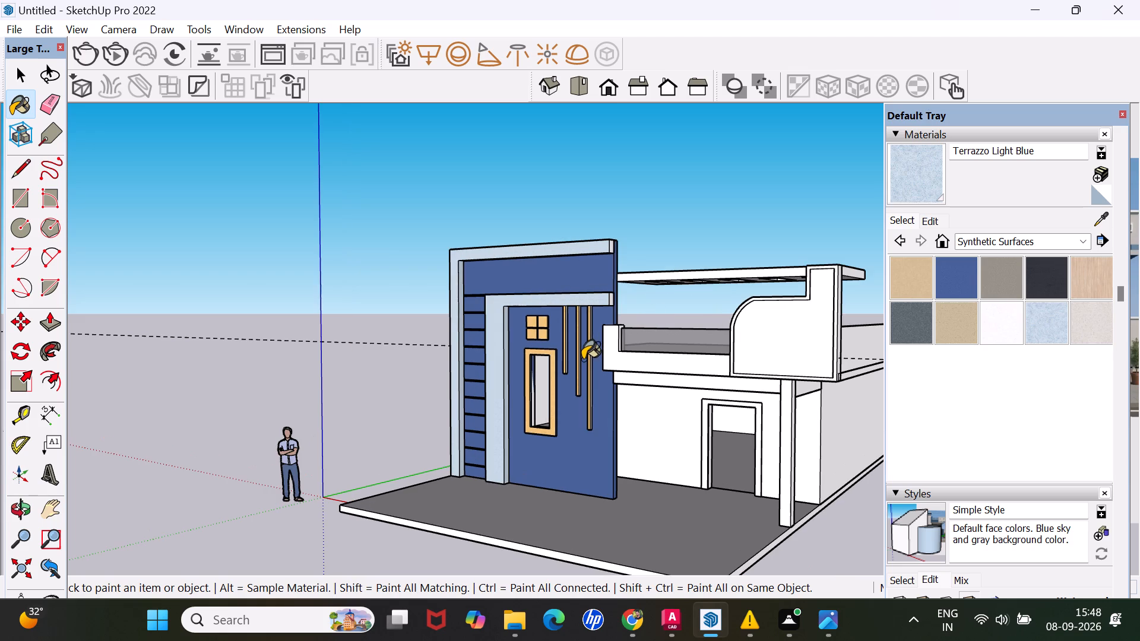
{"action": "scroll", "coordinate": [658, 358], "scroll_direction": "up", "scroll_amount": 1}
{"action": "middle_click_drag", "start_coordinate": [663, 354], "coordinate": [685, 331]}
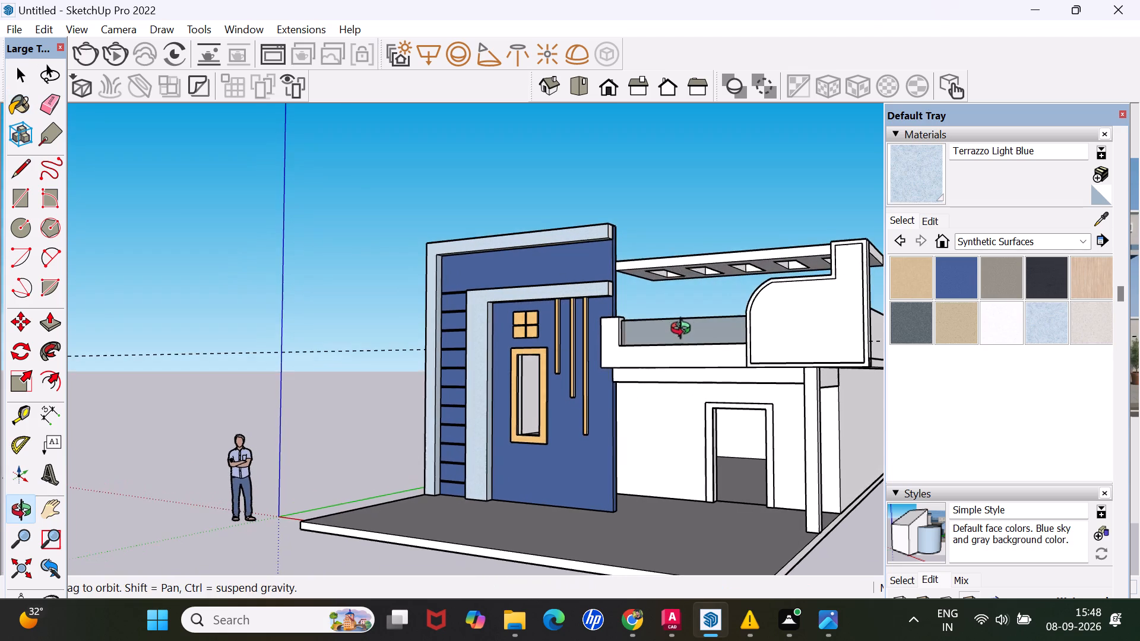
{"action": "middle_click_drag", "start_coordinate": [685, 331], "coordinate": [679, 313]}
{"action": "scroll", "coordinate": [675, 336], "scroll_direction": "up", "scroll_amount": 2}
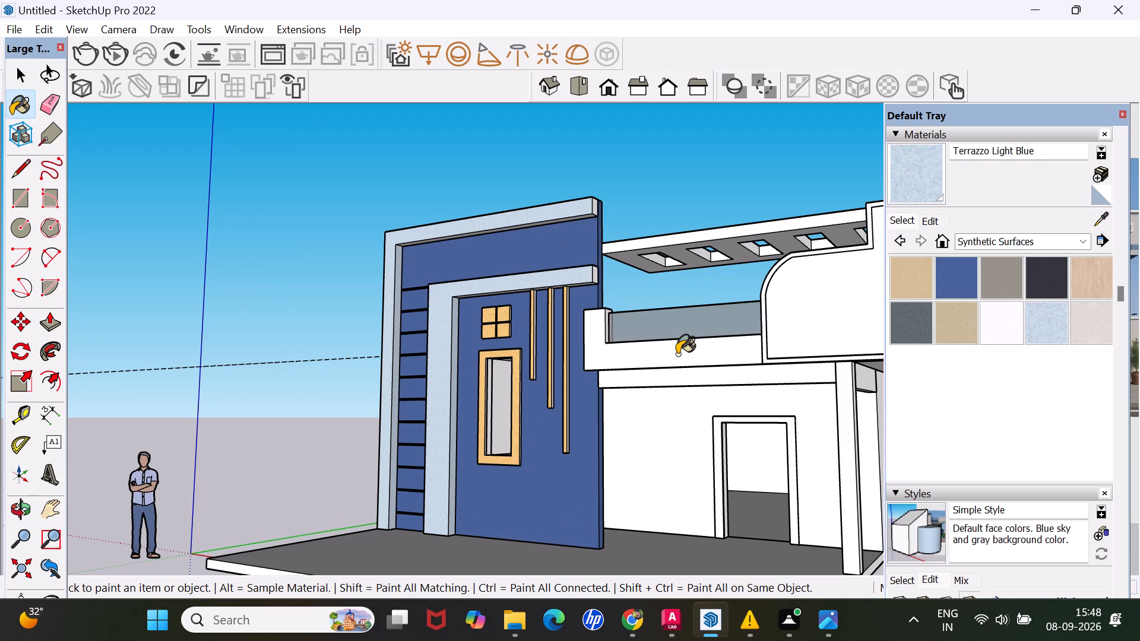
Paint the front balcony parapet and its curved end panel with Terrazzo Light Blue.
{"action": "left_click", "coordinate": [1035, 323]}
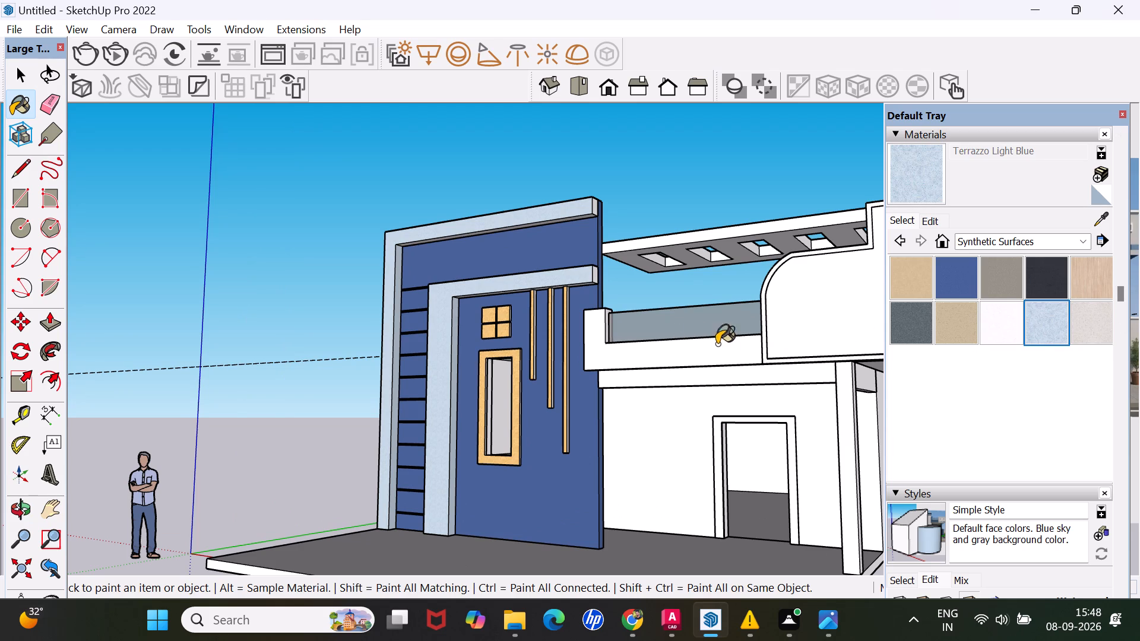
{"action": "left_click", "coordinate": [717, 335]}
{"action": "scroll", "coordinate": [825, 328], "scroll_direction": "down", "scroll_amount": 2}
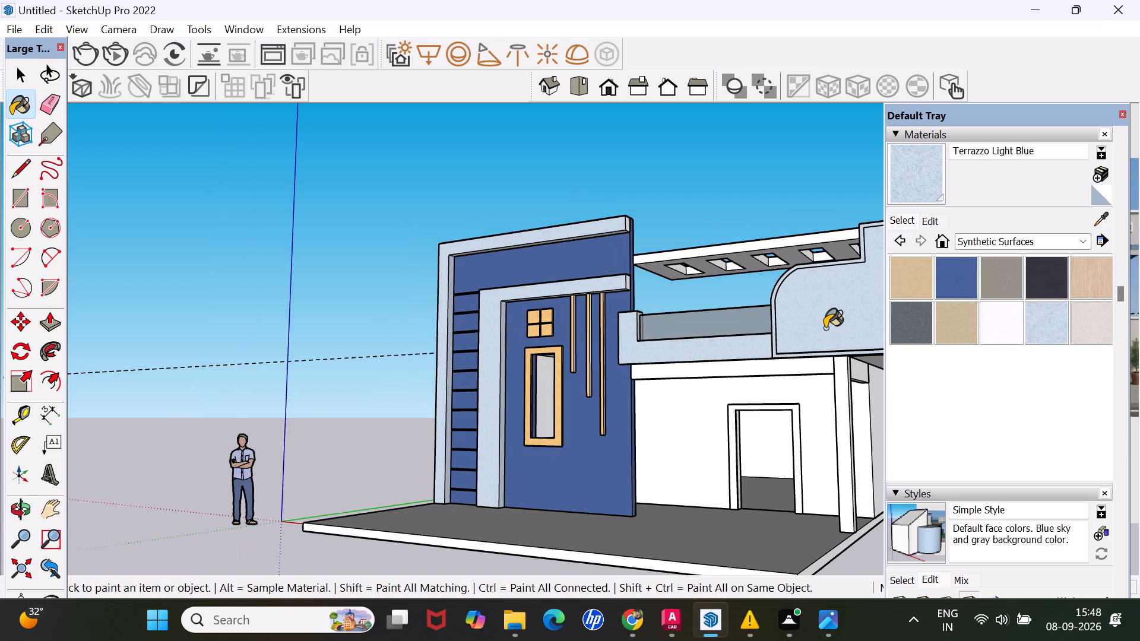
{"action": "scroll", "coordinate": [825, 328], "scroll_direction": "down", "scroll_amount": 2}
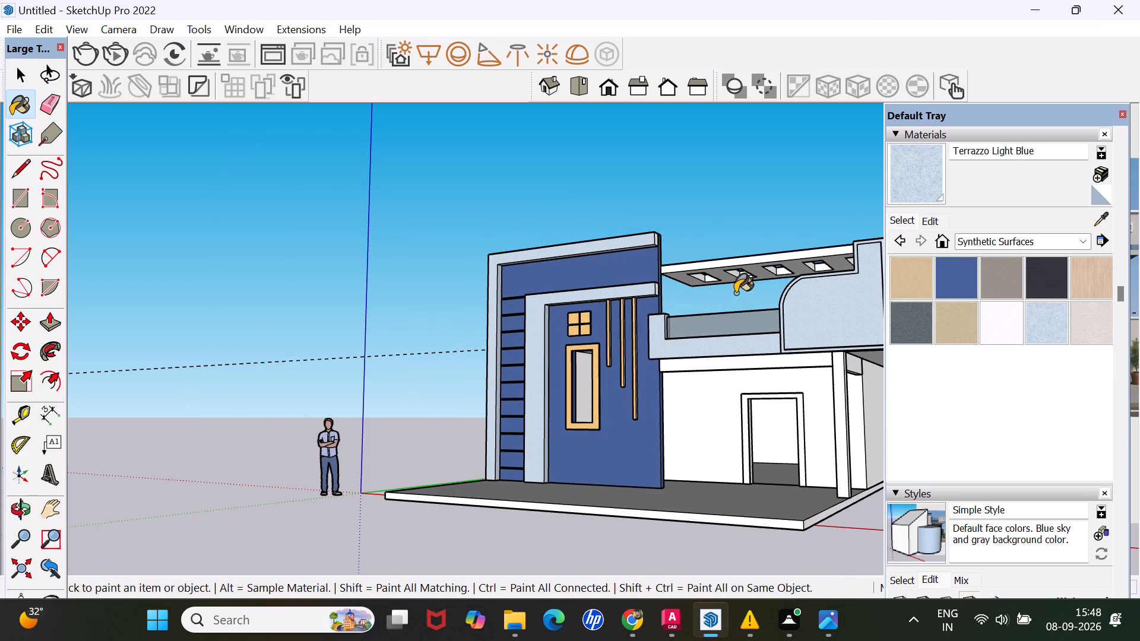
{"action": "key", "text": "space"}
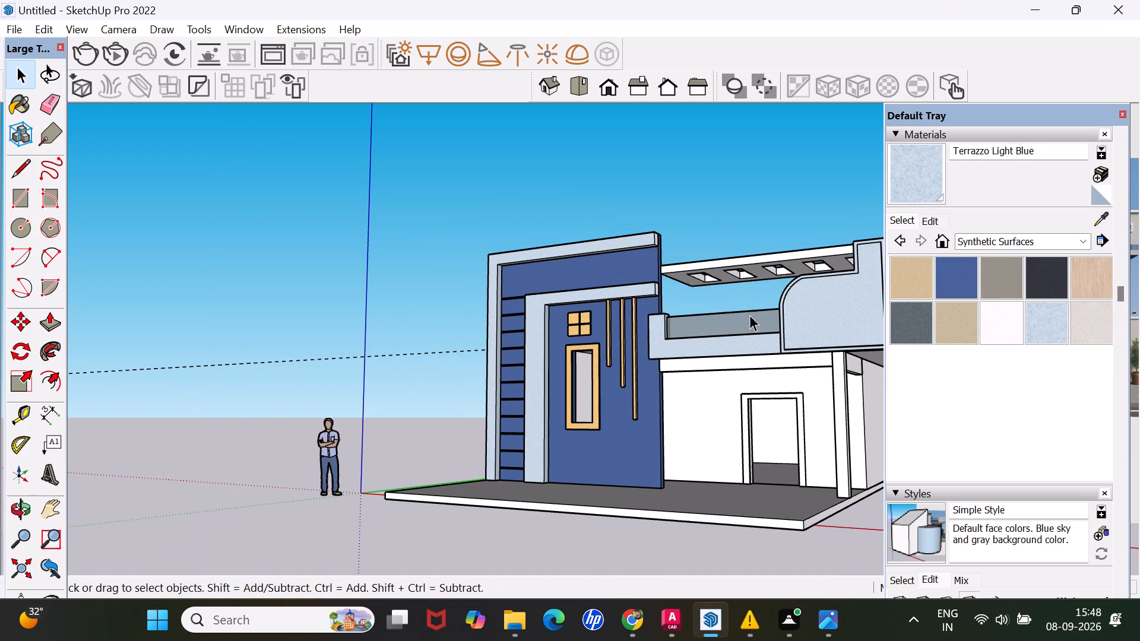
Paint the front face of the balcony's curved end panel with Formica Blue from Synthetic Surfaces.
{"action": "double_click", "coordinate": [852, 308]}
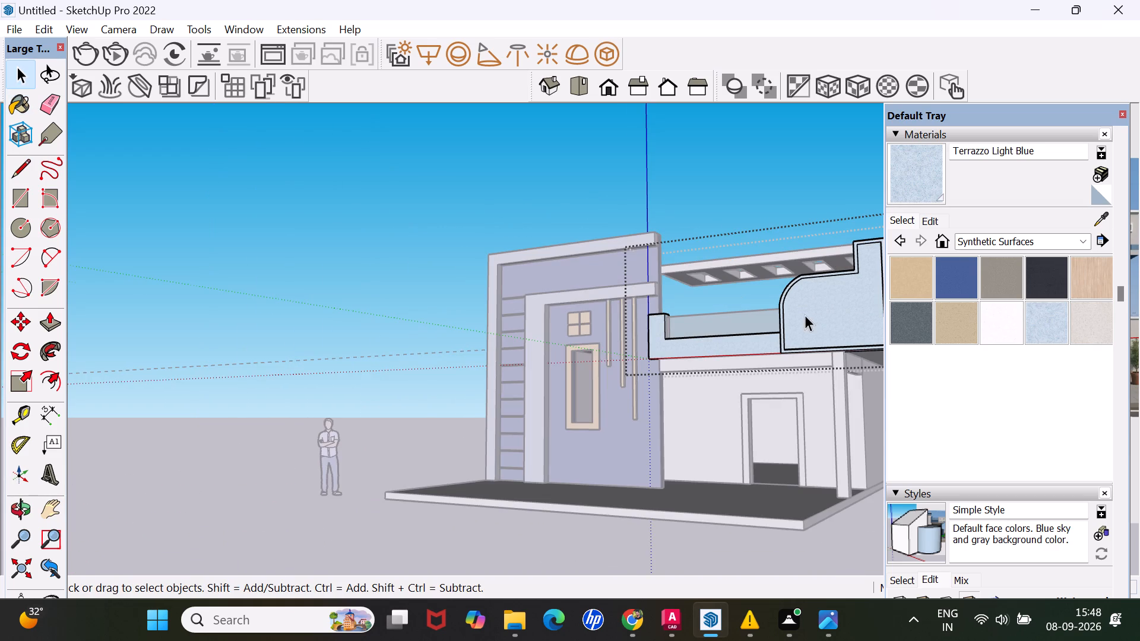
{"action": "scroll", "coordinate": [804, 315], "scroll_direction": "up", "scroll_amount": 2}
{"action": "left_click", "coordinate": [794, 302]}
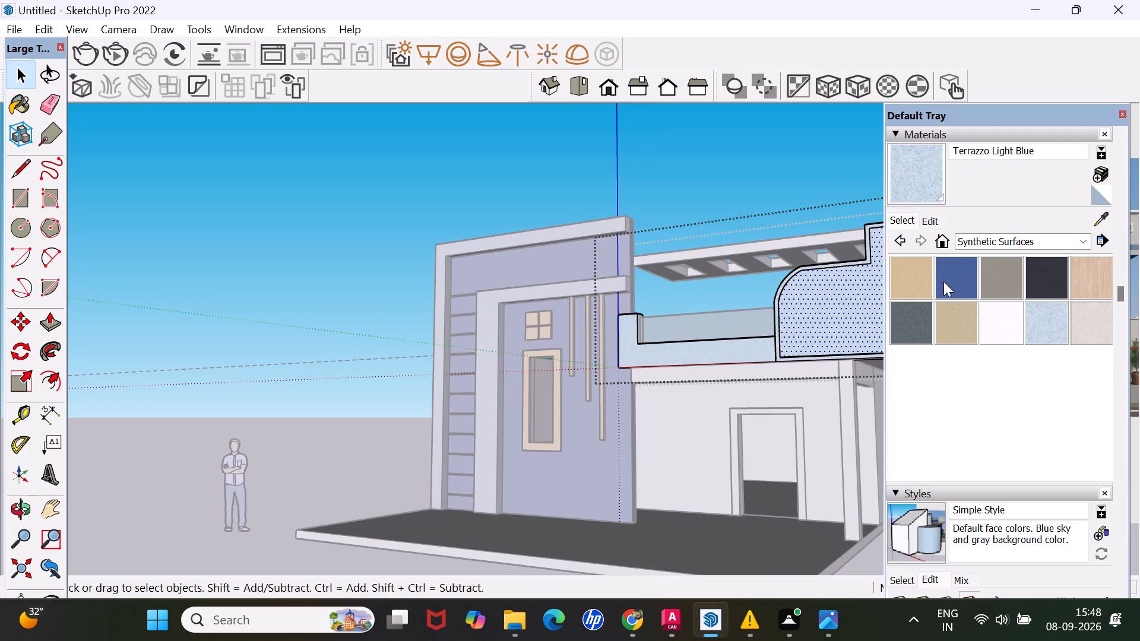
{"action": "left_click", "coordinate": [943, 281]}
{"action": "left_click", "coordinate": [835, 312]}
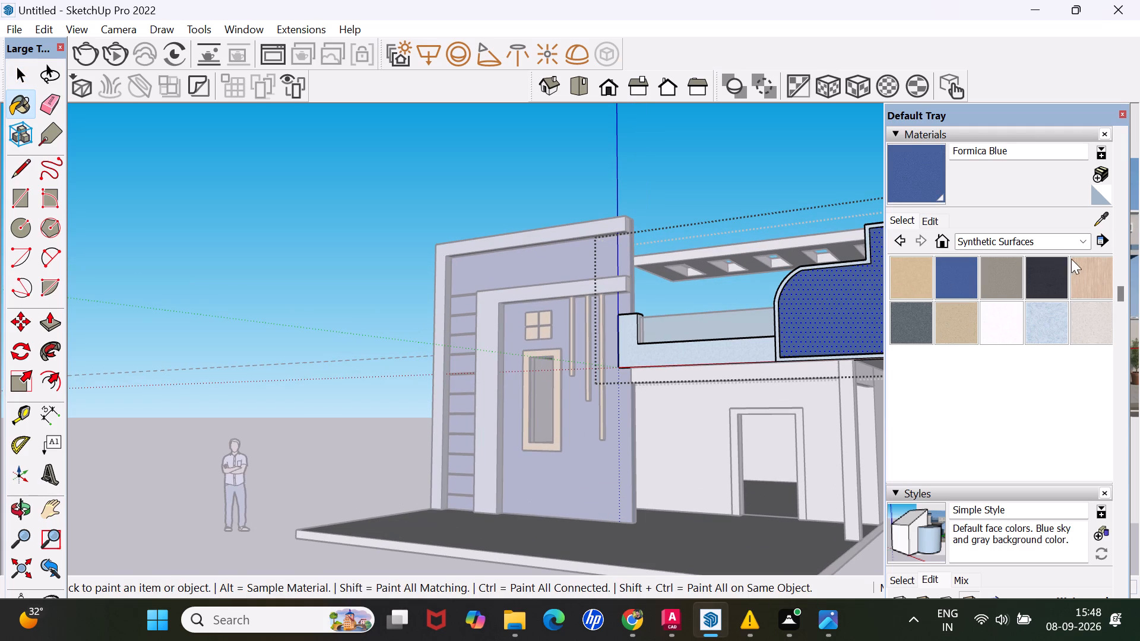
Paint the raised border around the balcony's curved end panel with Wood OSB from the Wood materials.
{"action": "left_click", "coordinate": [1085, 241]}
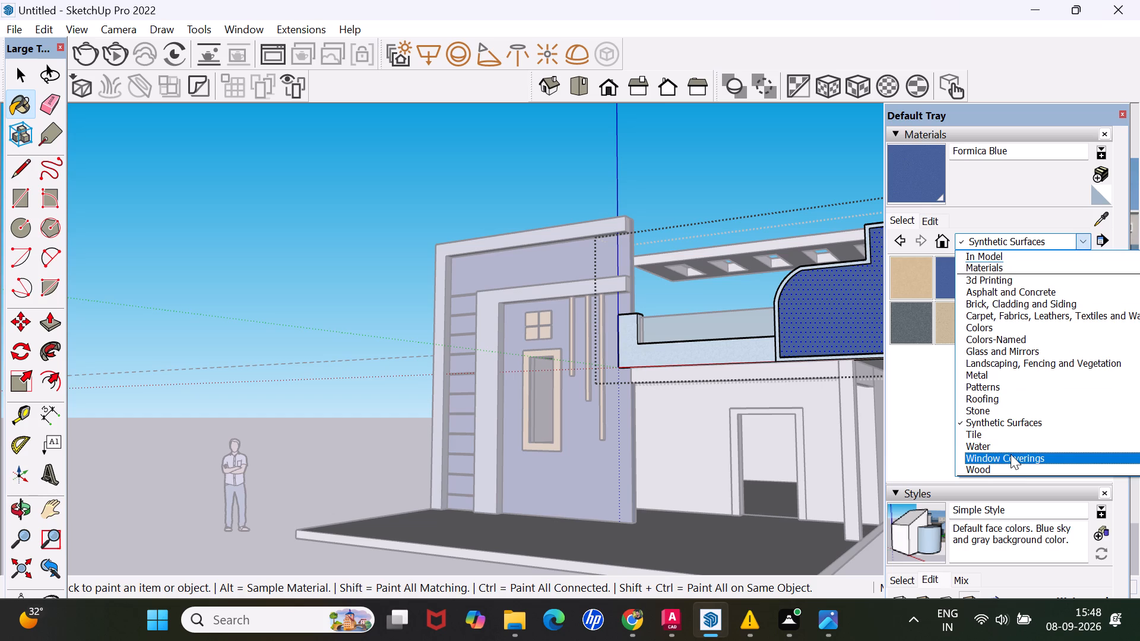
{"action": "left_click", "coordinate": [1003, 466]}
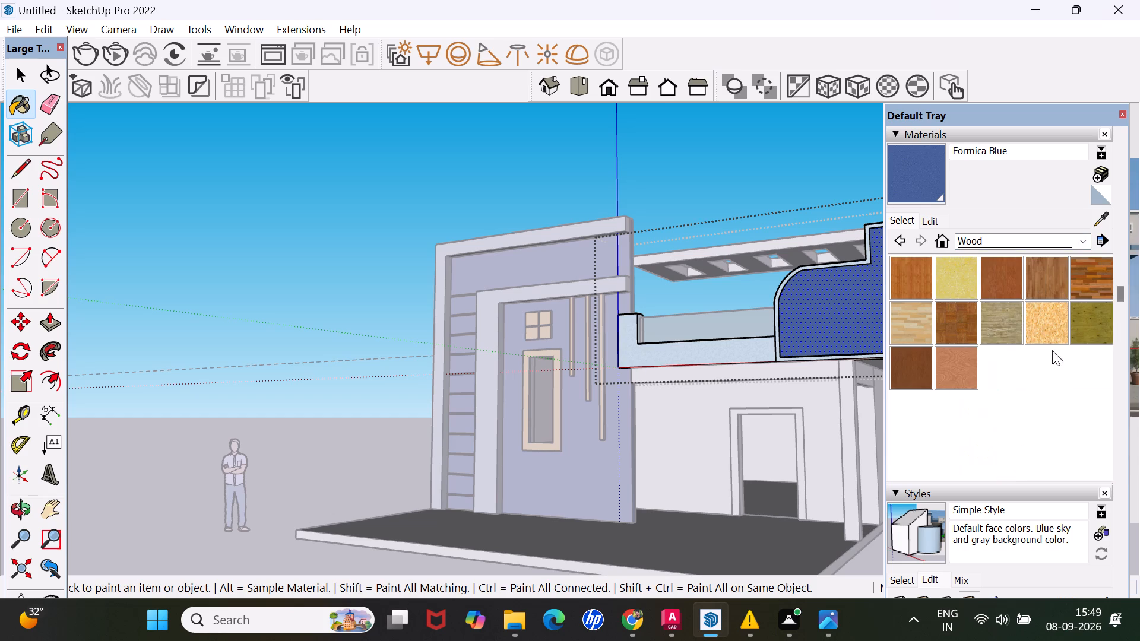
{"action": "left_click", "coordinate": [1052, 337]}
{"action": "scroll", "coordinate": [658, 295], "scroll_direction": "up", "scroll_amount": 1}
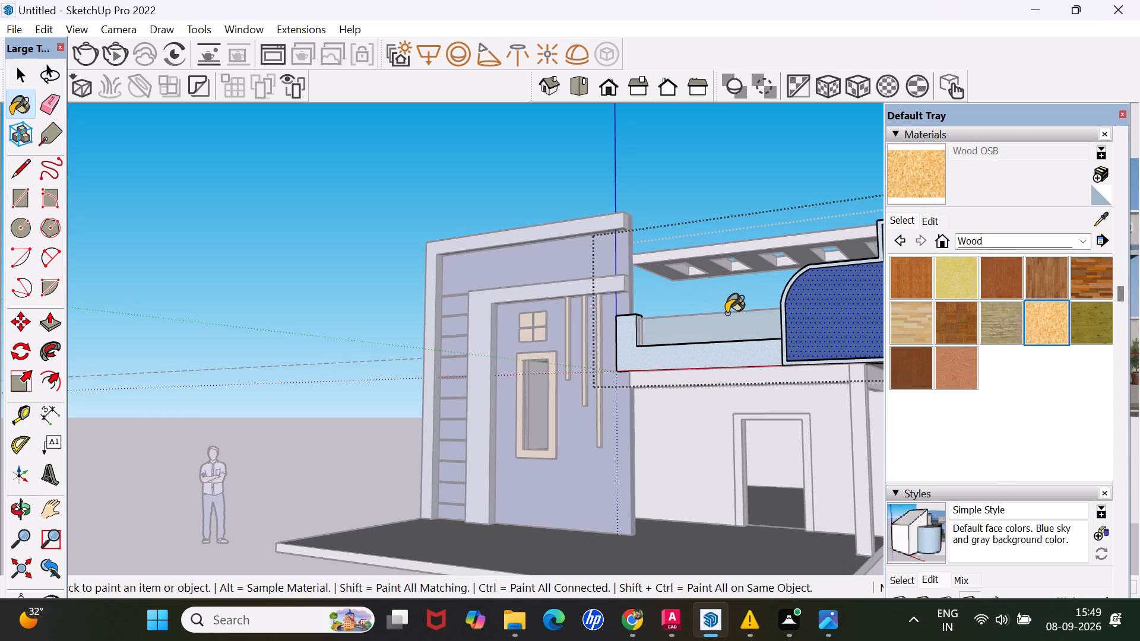
{"action": "scroll", "coordinate": [750, 305], "scroll_direction": "up", "scroll_amount": 9}
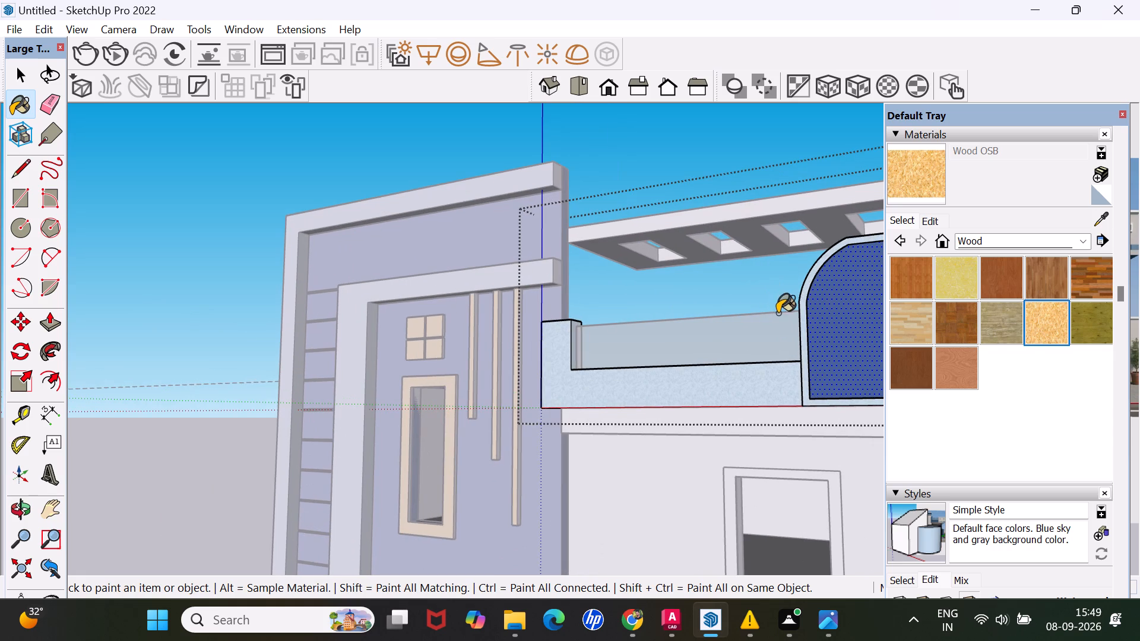
{"action": "scroll", "coordinate": [794, 315], "scroll_direction": "up", "scroll_amount": 8}
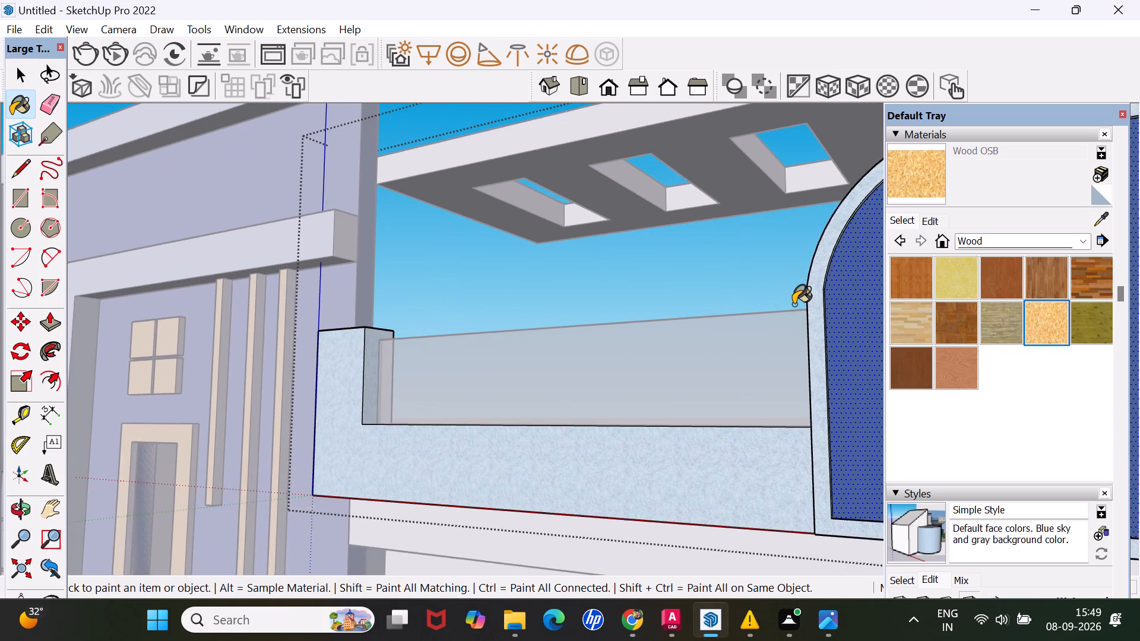
{"action": "scroll", "coordinate": [793, 304], "scroll_direction": "up", "scroll_amount": 3}
{"action": "left_click", "coordinate": [824, 290]}
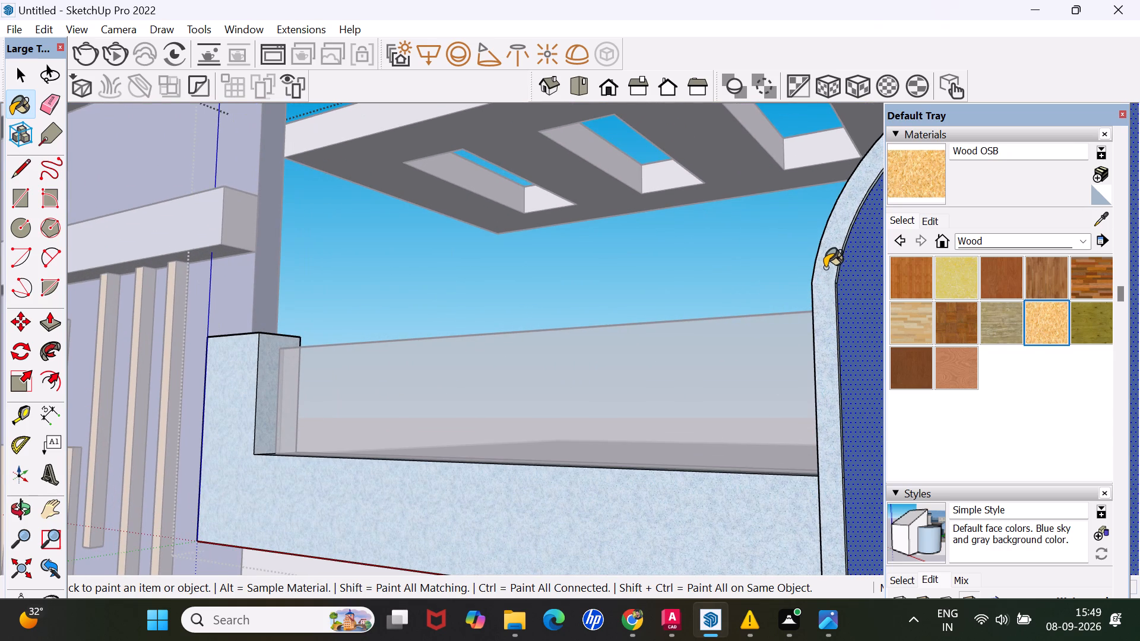
Examine the curved panel's colours against the whole house front from different distances and angles, and leave the balcony group.
{"action": "scroll", "coordinate": [825, 267], "scroll_direction": "down", "scroll_amount": 4}
{"action": "scroll", "coordinate": [818, 264], "scroll_direction": "down", "scroll_amount": 20}
{"action": "scroll", "coordinate": [818, 264], "scroll_direction": "down", "scroll_amount": 5}
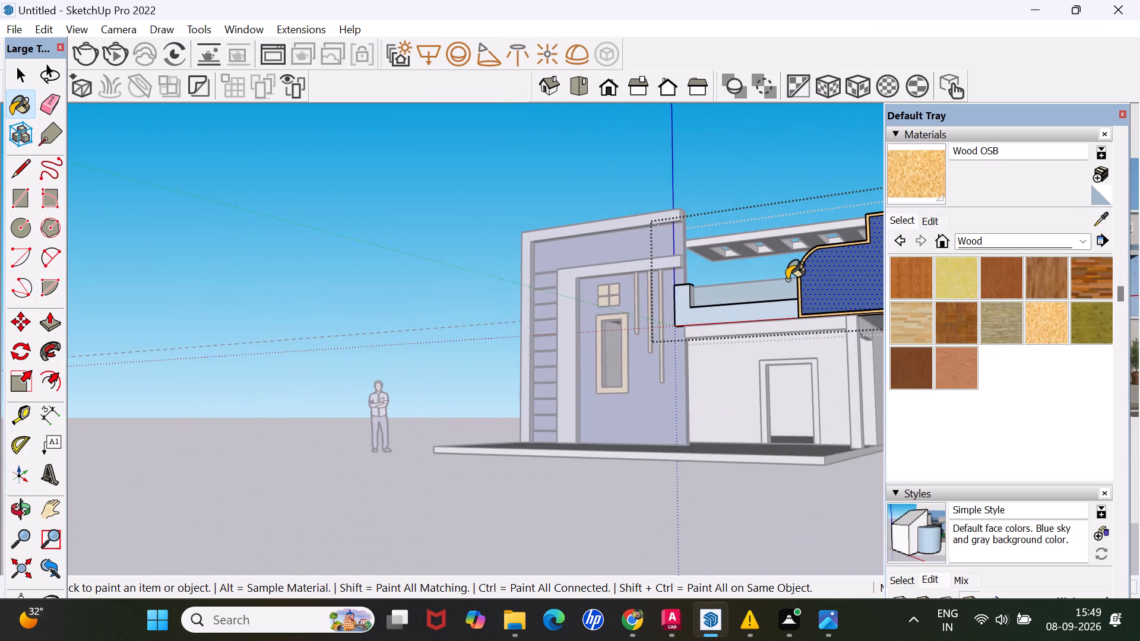
{"action": "scroll", "coordinate": [787, 280], "scroll_direction": "down", "scroll_amount": 3}
{"action": "scroll", "coordinate": [712, 300], "scroll_direction": "up", "scroll_amount": 1}
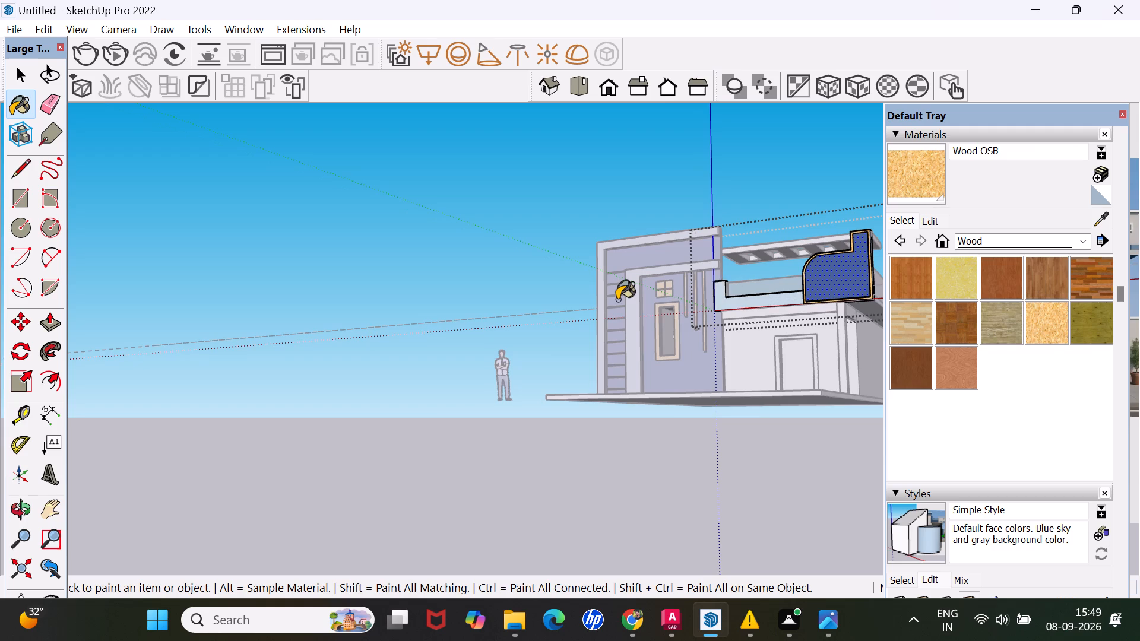
{"action": "scroll", "coordinate": [615, 297], "scroll_direction": "up", "scroll_amount": 4}
{"action": "scroll", "coordinate": [613, 287], "scroll_direction": "down", "scroll_amount": 9}
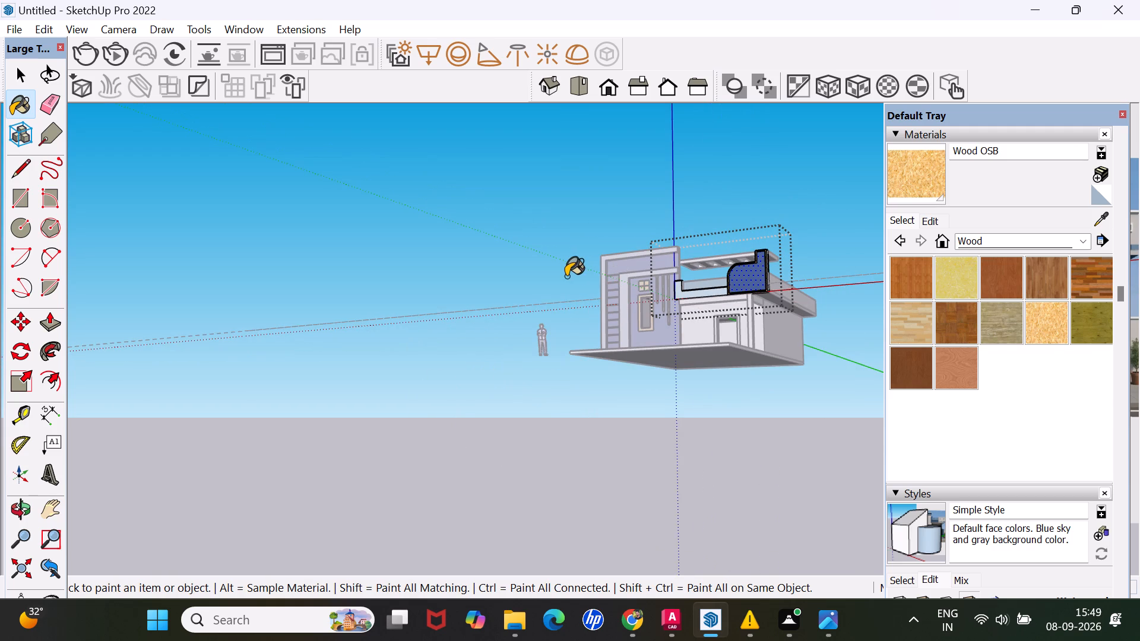
{"action": "scroll", "coordinate": [594, 278], "scroll_direction": "up", "scroll_amount": 3}
{"action": "middle_click_drag", "start_coordinate": [608, 293], "coordinate": [638, 384]}
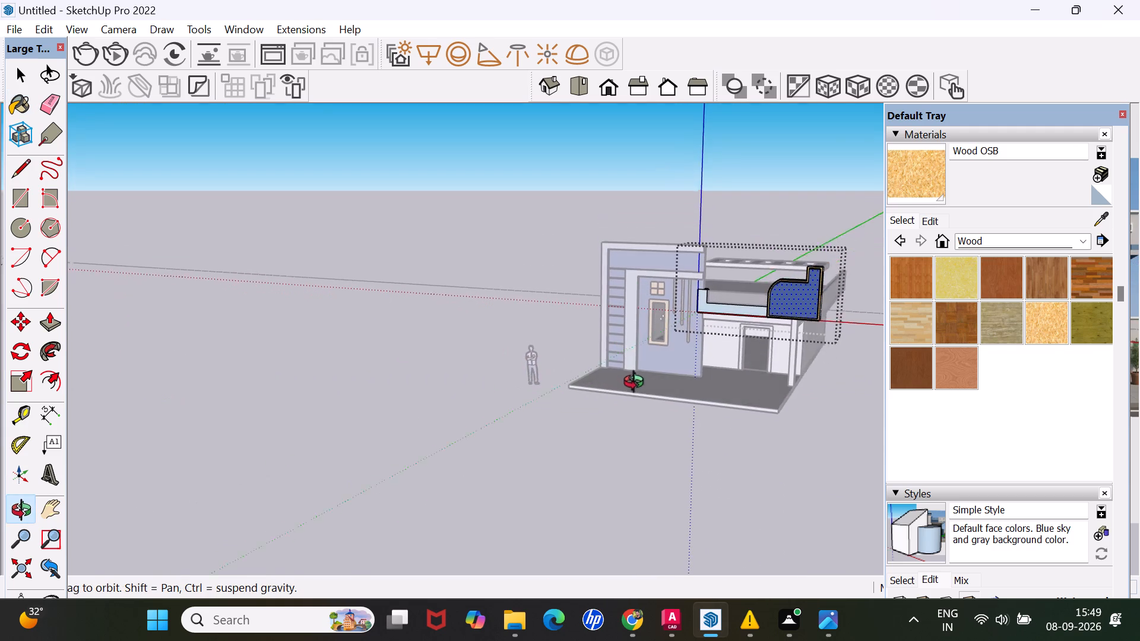
{"action": "middle_click_drag", "start_coordinate": [638, 384], "coordinate": [648, 395]}
{"action": "scroll", "coordinate": [671, 366], "scroll_direction": "up", "scroll_amount": 2}
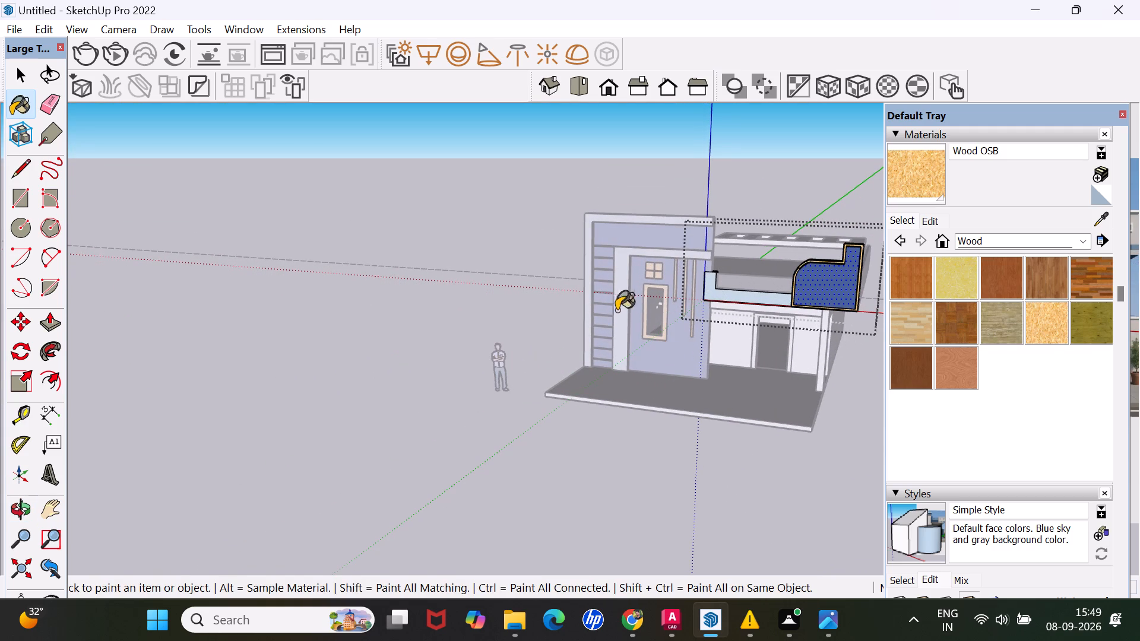
{"action": "key", "text": "space"}
{"action": "left_click", "coordinate": [521, 338]}
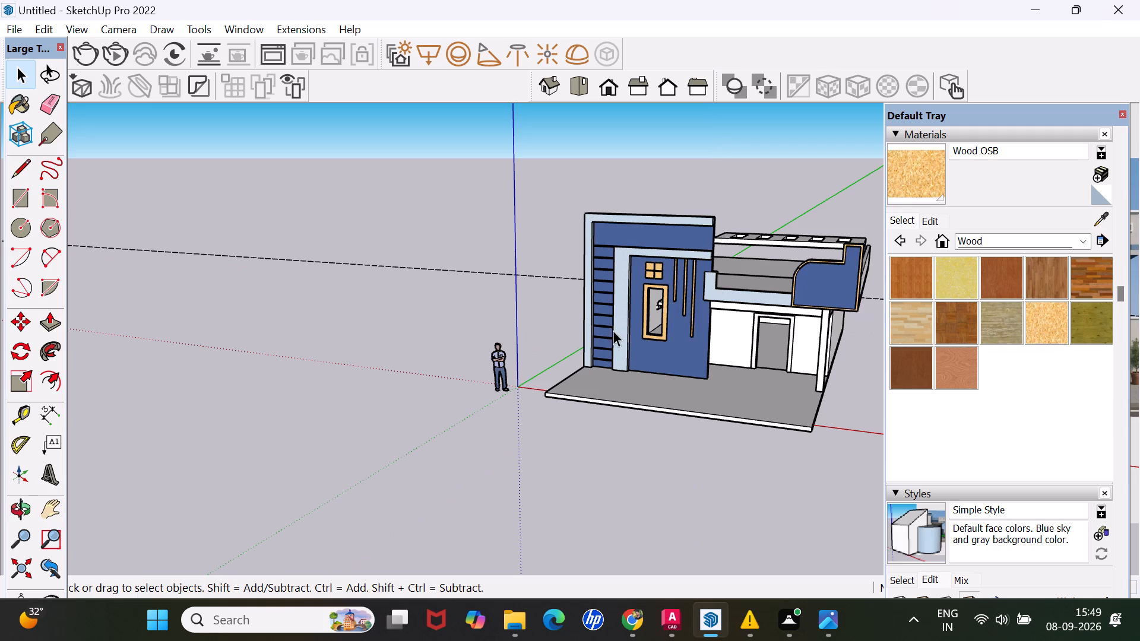
Make a group of the whole slotted pergola slab above the balcony.
{"action": "middle_click_drag", "start_coordinate": [616, 329], "coordinate": [525, 279]}
{"action": "scroll", "coordinate": [799, 290], "scroll_direction": "down", "scroll_amount": 4}
{"action": "scroll", "coordinate": [854, 314], "scroll_direction": "down", "scroll_amount": 1}
{"action": "scroll", "coordinate": [834, 299], "scroll_direction": "up", "scroll_amount": 2}
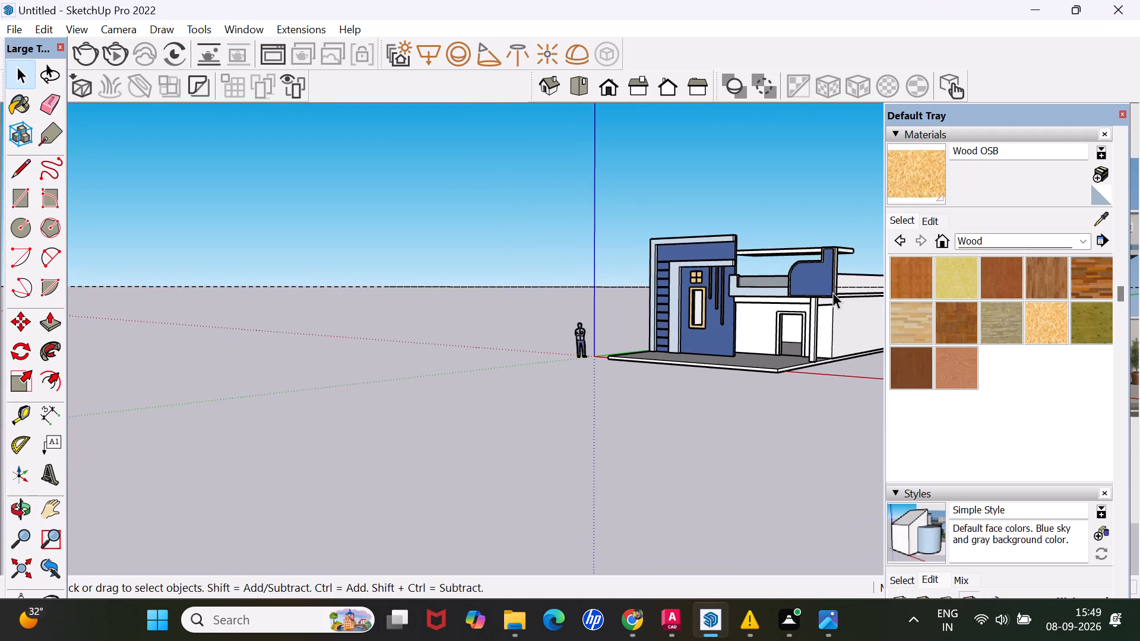
{"action": "scroll", "coordinate": [832, 292], "scroll_direction": "up", "scroll_amount": 4}
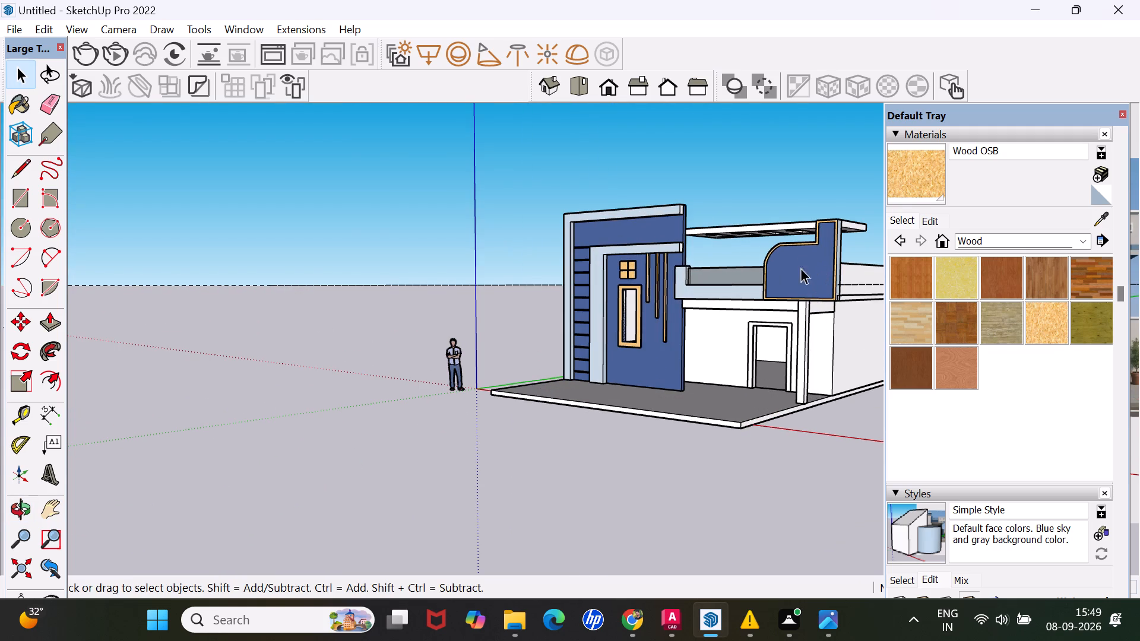
{"action": "scroll", "coordinate": [799, 227], "scroll_direction": "up", "scroll_amount": 5}
{"action": "left_click", "coordinate": [781, 223]}
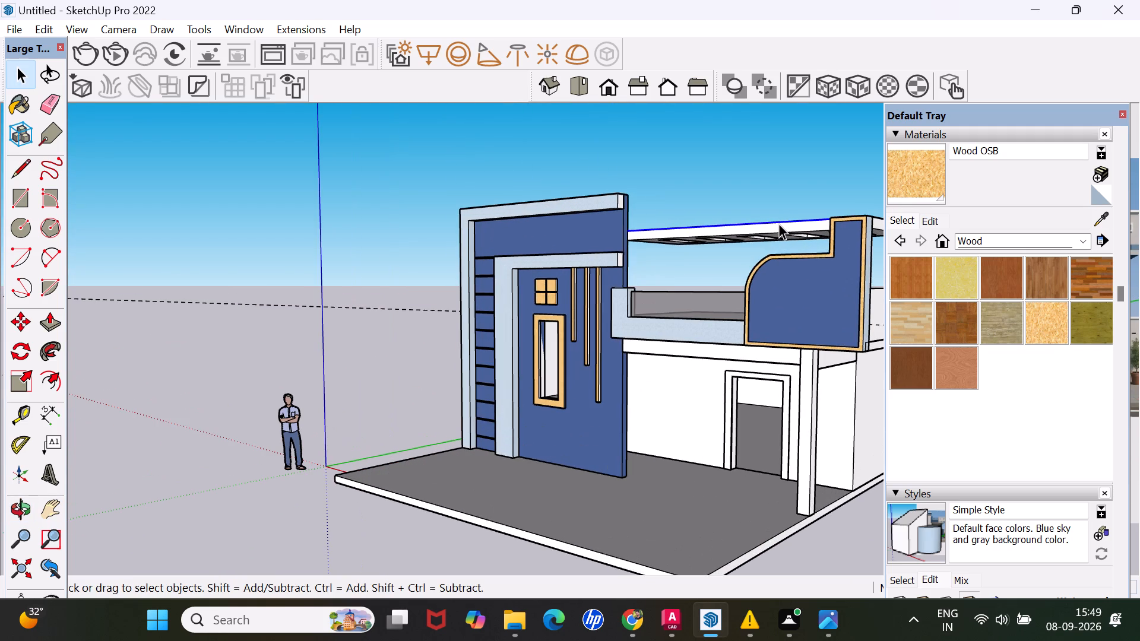
{"action": "double_click", "coordinate": [778, 223]}
{"action": "triple_click", "coordinate": [778, 223]}
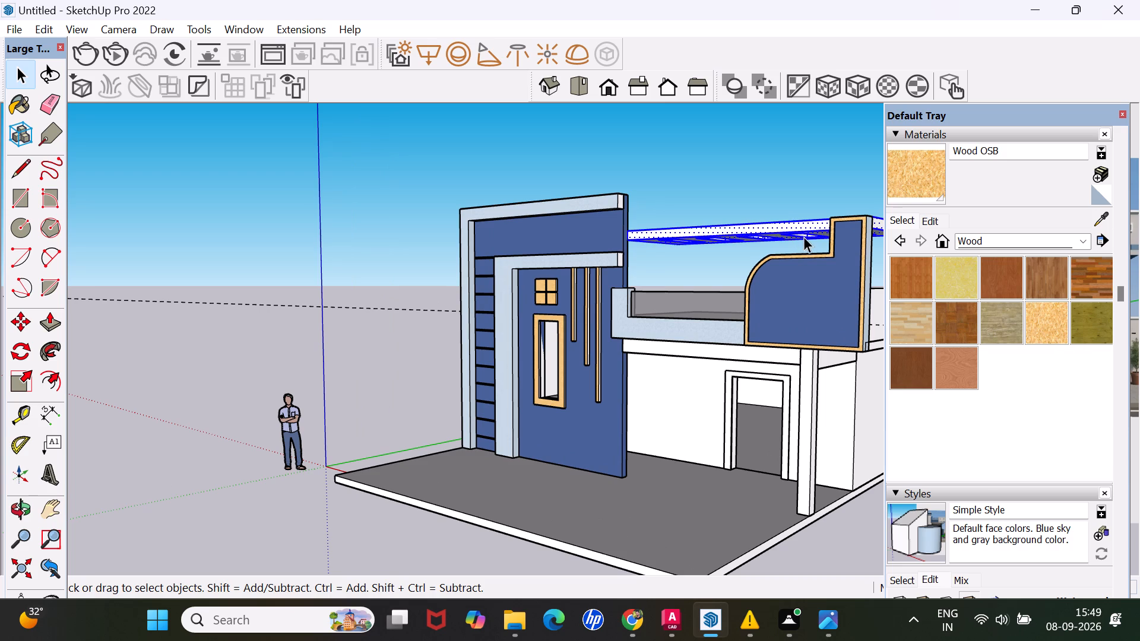
{"action": "right_click", "coordinate": [805, 233]}
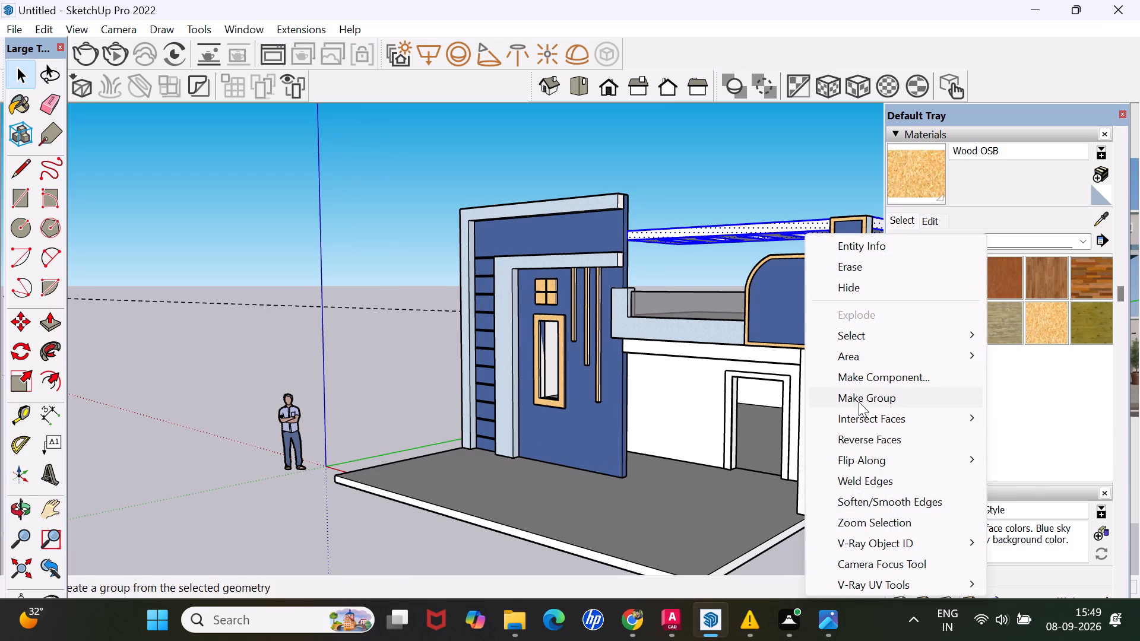
{"action": "left_click", "coordinate": [859, 402]}
{"action": "left_click", "coordinate": [745, 191]}
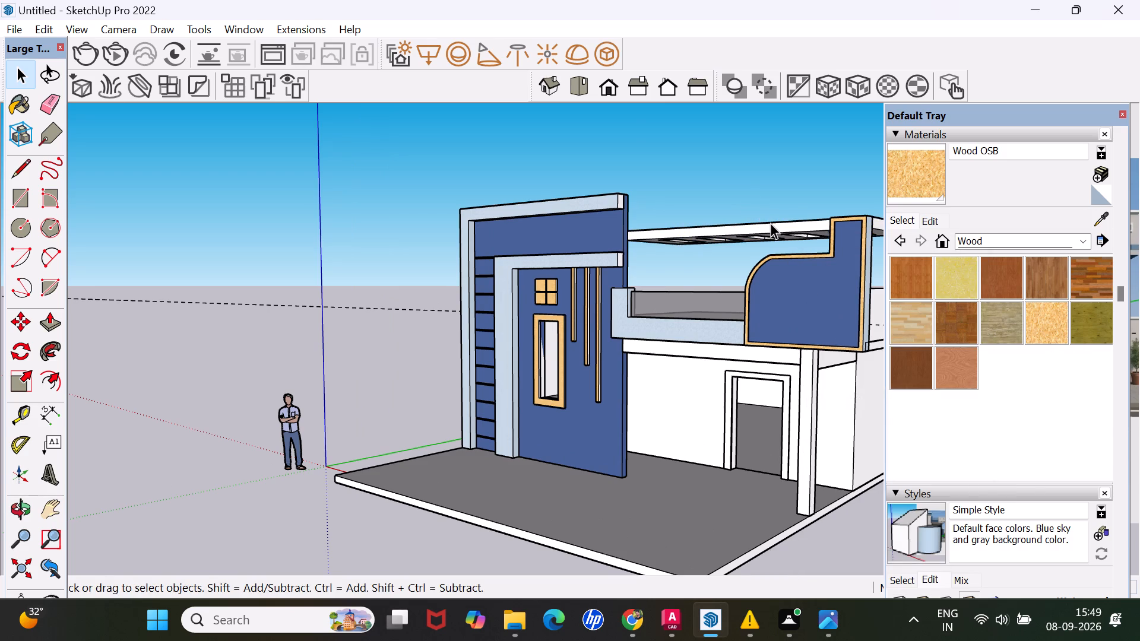
Paint the front edge face of the pergola slab with Terrazzo Light Blue from Synthetic Surfaces.
{"action": "double_click", "coordinate": [770, 223]}
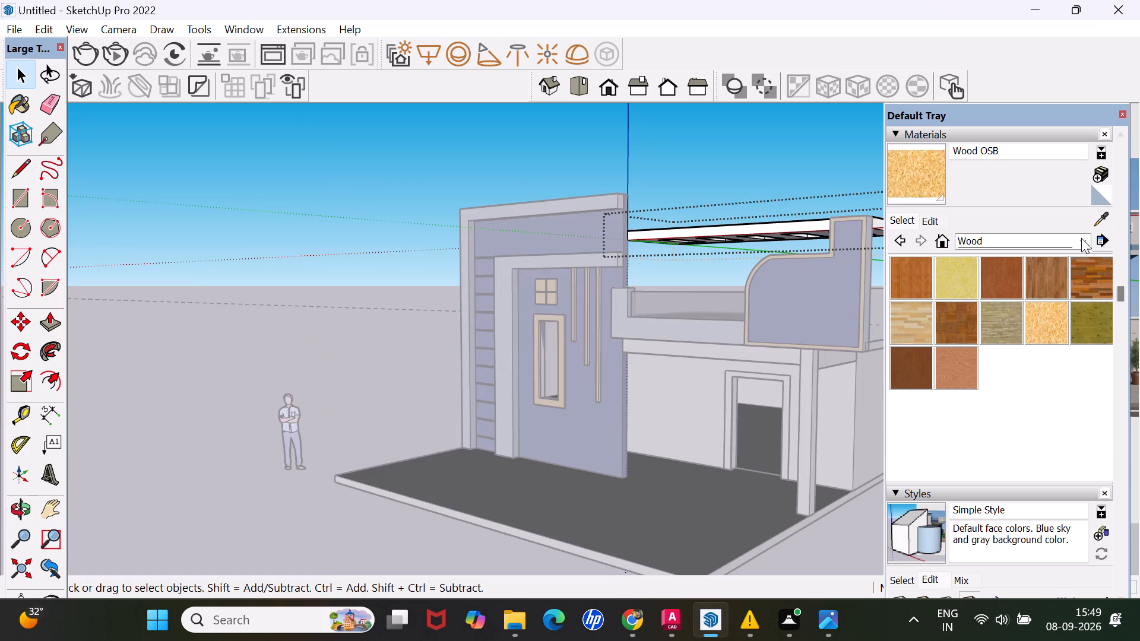
{"action": "left_click", "coordinate": [1073, 237]}
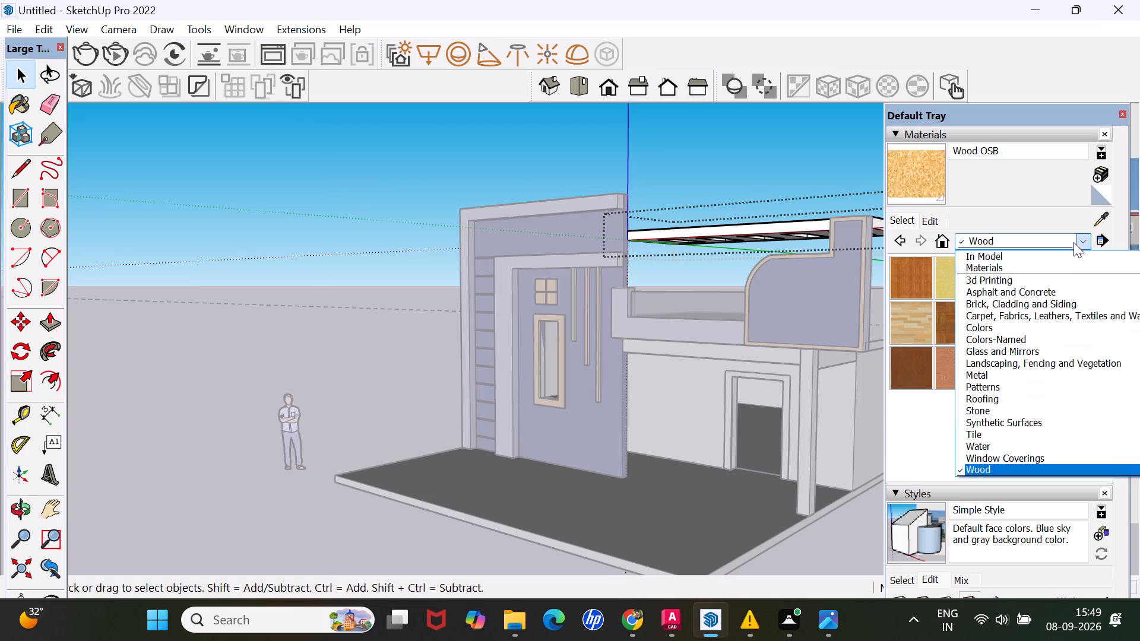
{"action": "left_click", "coordinate": [1018, 425]}
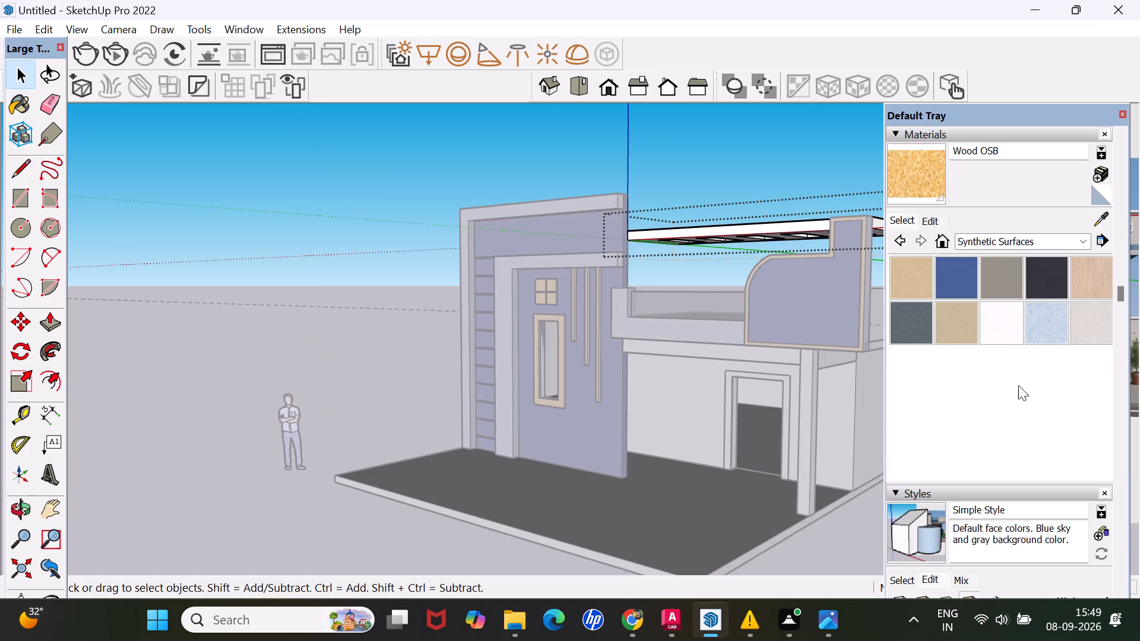
{"action": "left_click", "coordinate": [1051, 332]}
{"action": "scroll", "coordinate": [769, 229], "scroll_direction": "up", "scroll_amount": 5}
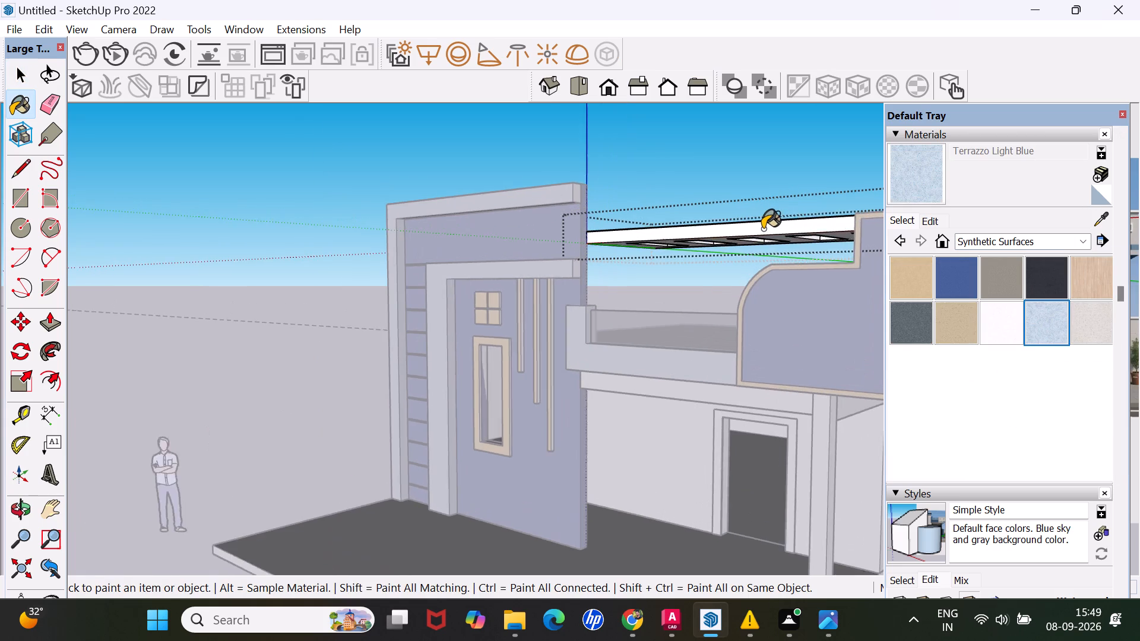
{"action": "scroll", "coordinate": [762, 229], "scroll_direction": "up", "scroll_amount": 3}
{"action": "left_click", "coordinate": [762, 229]}
{"action": "scroll", "coordinate": [759, 210], "scroll_direction": "down", "scroll_amount": 11}
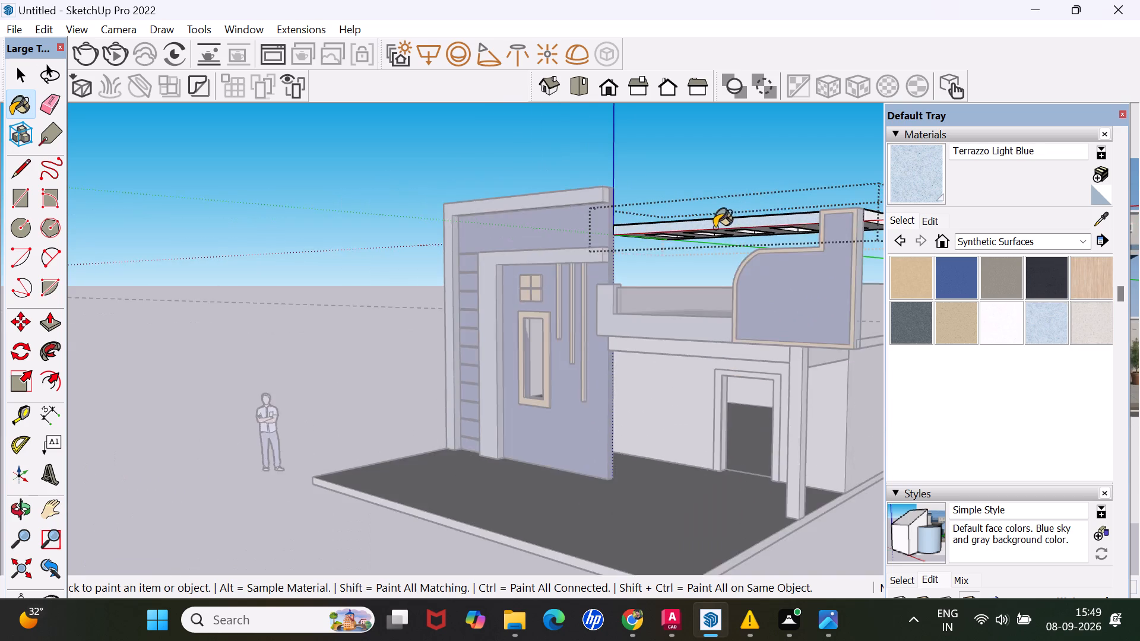
{"action": "scroll", "coordinate": [714, 228], "scroll_direction": "down", "scroll_amount": 9}
Paint the pergola slab's top face around its rectangular openings with Terrazzo Light Blue, and leave the group.
{"action": "middle_click_drag", "start_coordinate": [670, 303], "coordinate": [848, 354]}
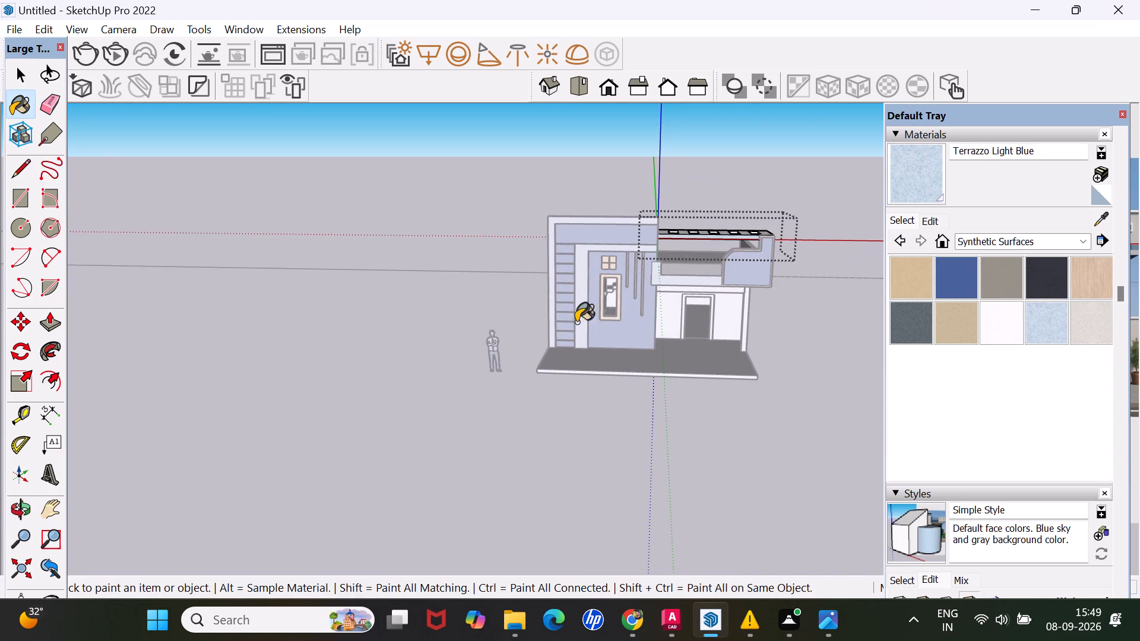
{"action": "scroll", "coordinate": [689, 283], "scroll_direction": "down", "scroll_amount": 1}
{"action": "middle_click_drag", "start_coordinate": [689, 285], "coordinate": [613, 408]}
{"action": "scroll", "coordinate": [748, 277], "scroll_direction": "up", "scroll_amount": 4}
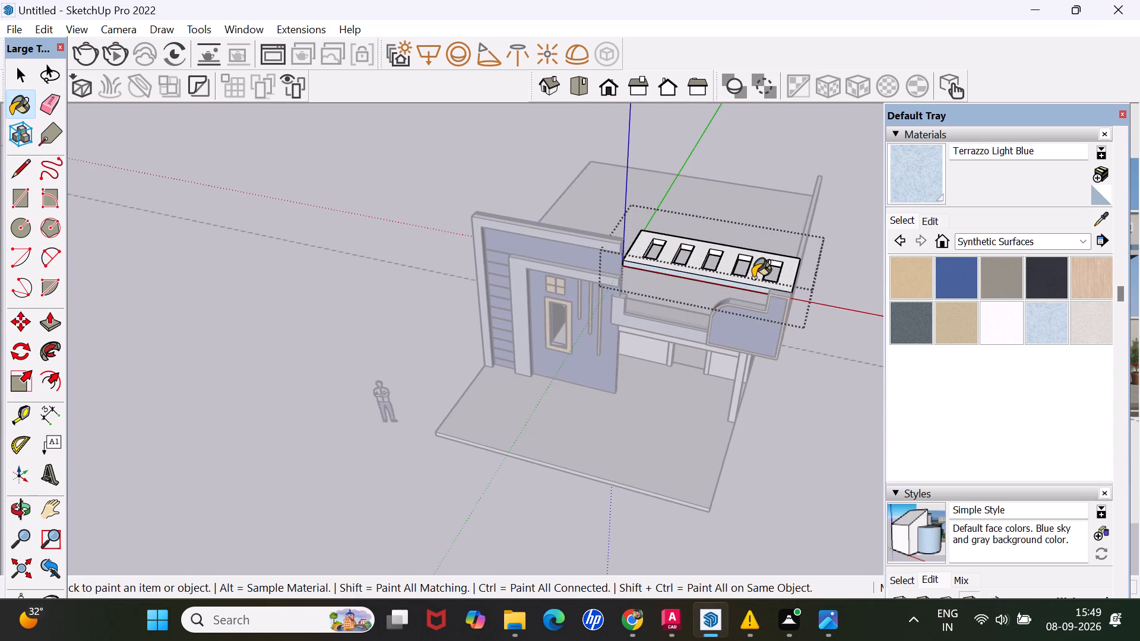
{"action": "middle_click_drag", "start_coordinate": [753, 277], "coordinate": [689, 303]}
{"action": "scroll", "coordinate": [685, 303], "scroll_direction": "up", "scroll_amount": 7}
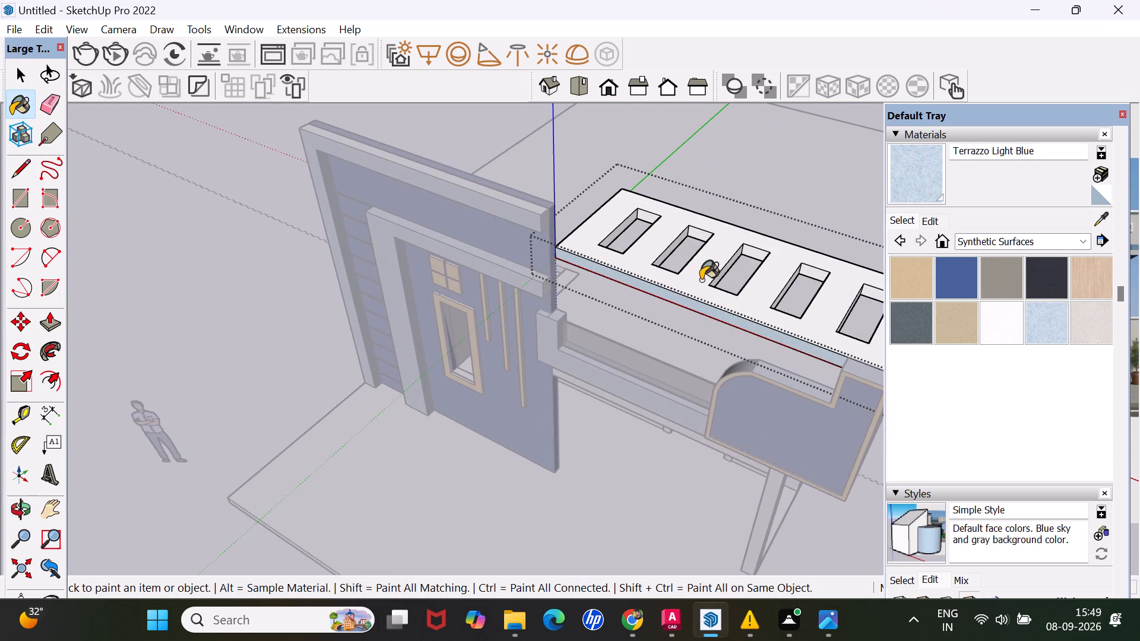
{"action": "left_click", "coordinate": [696, 275]}
{"action": "scroll", "coordinate": [732, 253], "scroll_direction": "down", "scroll_amount": 3}
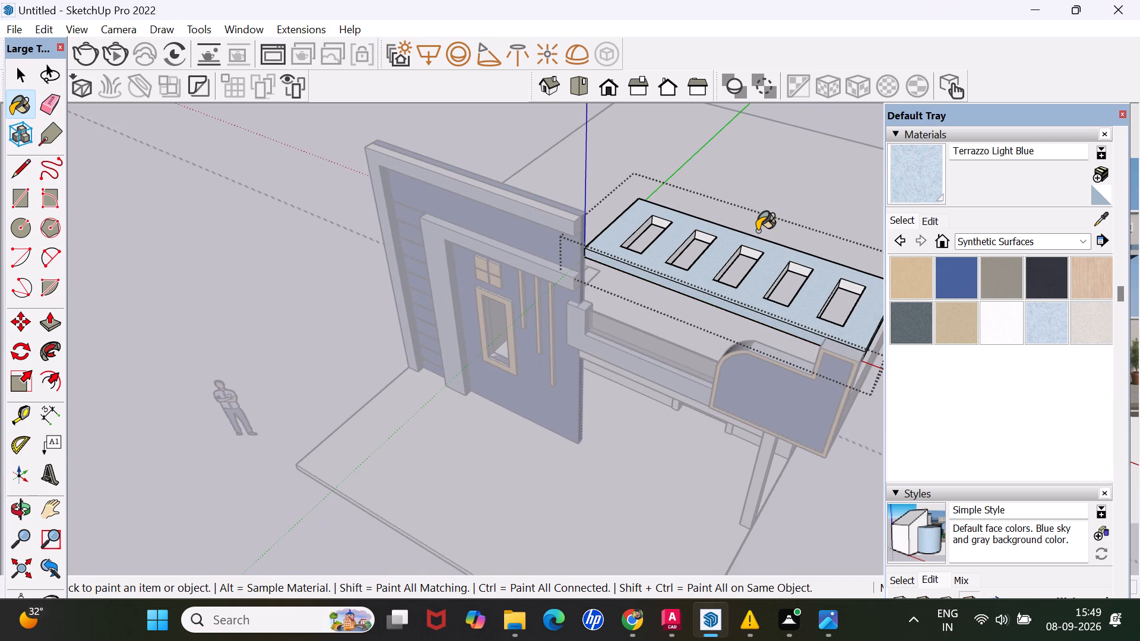
{"action": "left_click", "coordinate": [742, 243]}
{"action": "left_click", "coordinate": [739, 257]}
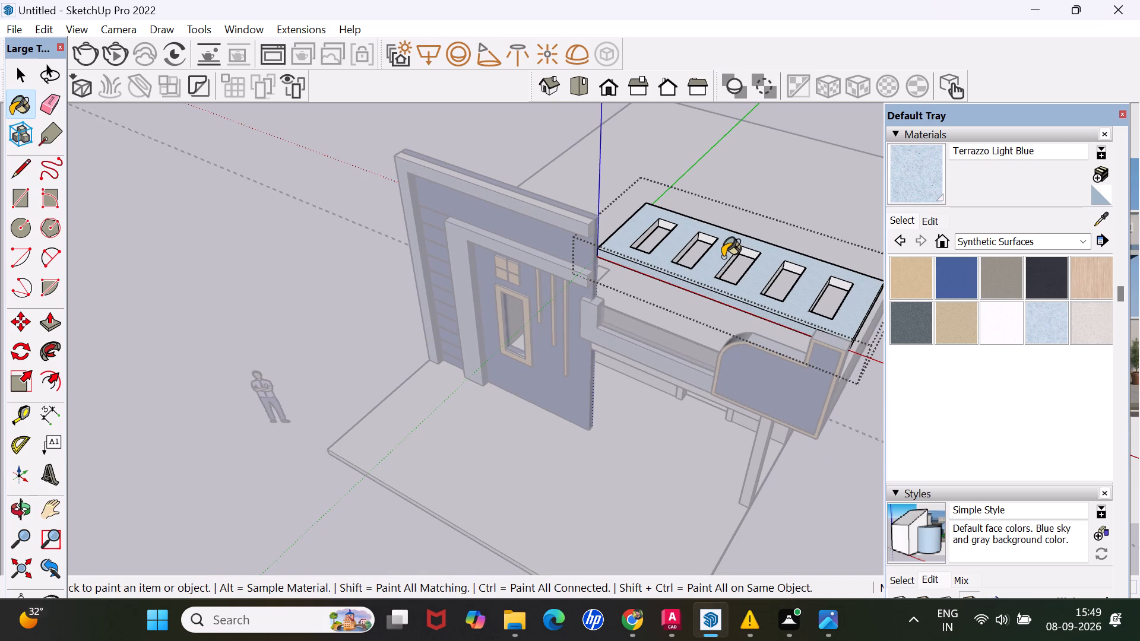
{"action": "left_click", "coordinate": [723, 257]}
{"action": "left_click", "coordinate": [748, 255]}
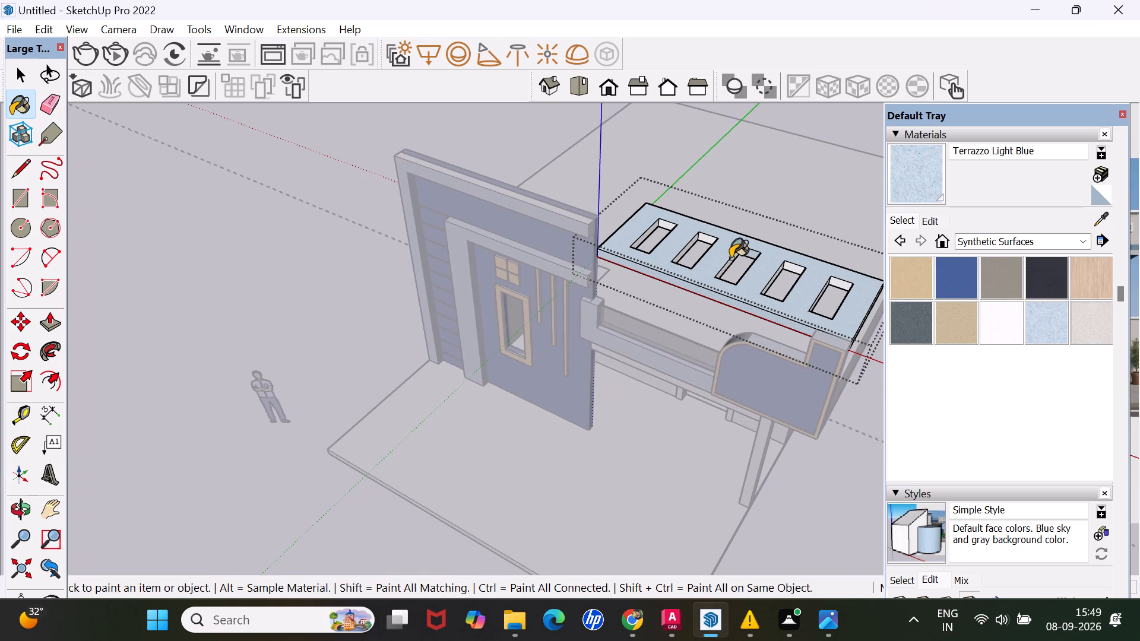
{"action": "left_click", "coordinate": [734, 258]}
{"action": "scroll", "coordinate": [762, 258], "scroll_direction": "down", "scroll_amount": 4}
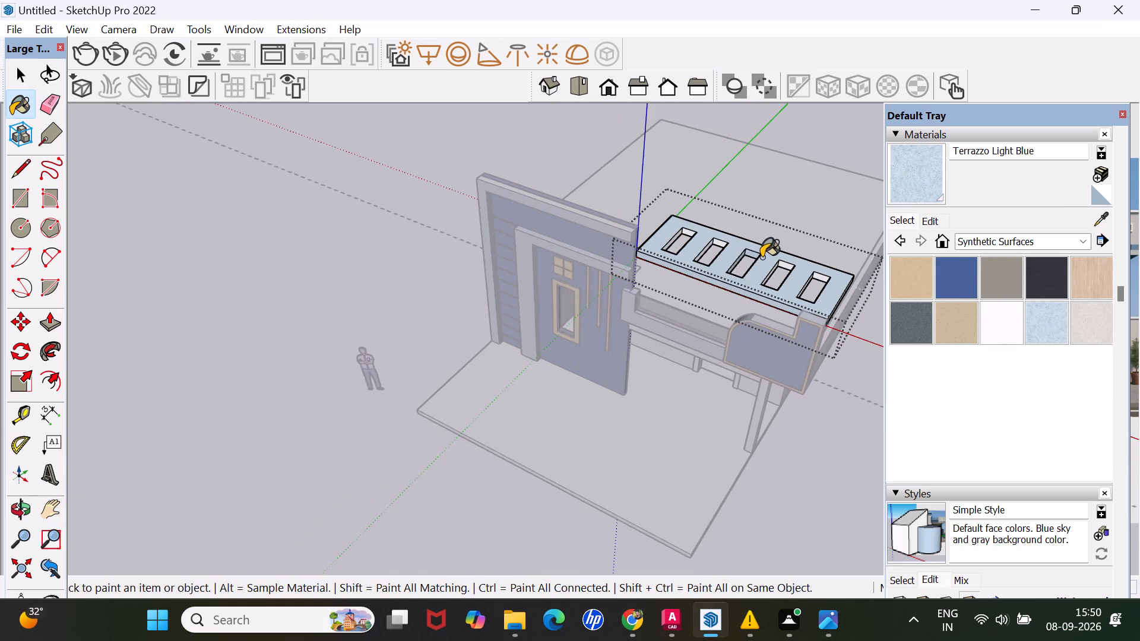
{"action": "middle_click_drag", "start_coordinate": [755, 302], "coordinate": [791, 154]}
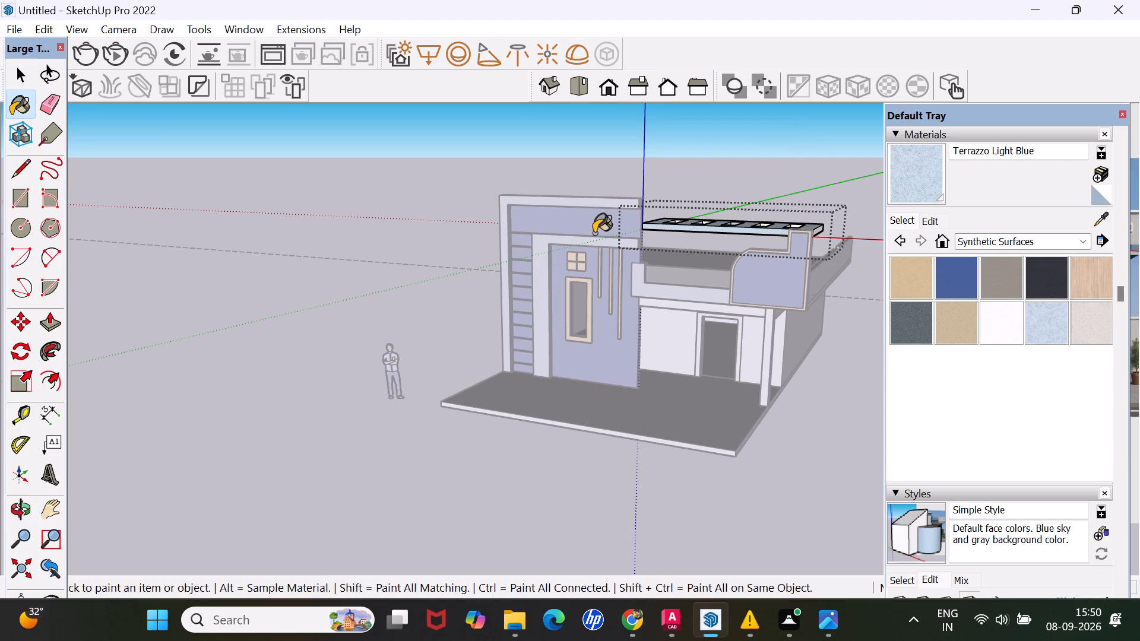
{"action": "key", "text": "space"}
{"action": "left_click", "coordinate": [372, 281]}
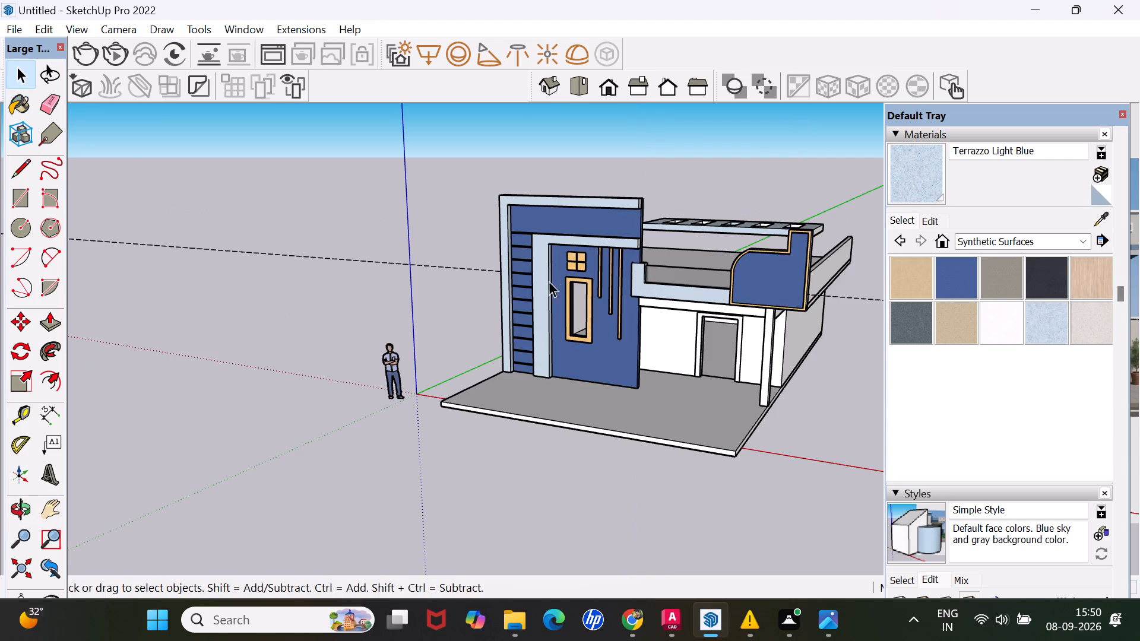
Examine the painted house front, from the tower to the entrance wall under the balcony, from different distances and angles.
{"action": "middle_click_drag", "start_coordinate": [587, 271], "coordinate": [688, 211]}
{"action": "middle_click", "coordinate": [688, 211]}
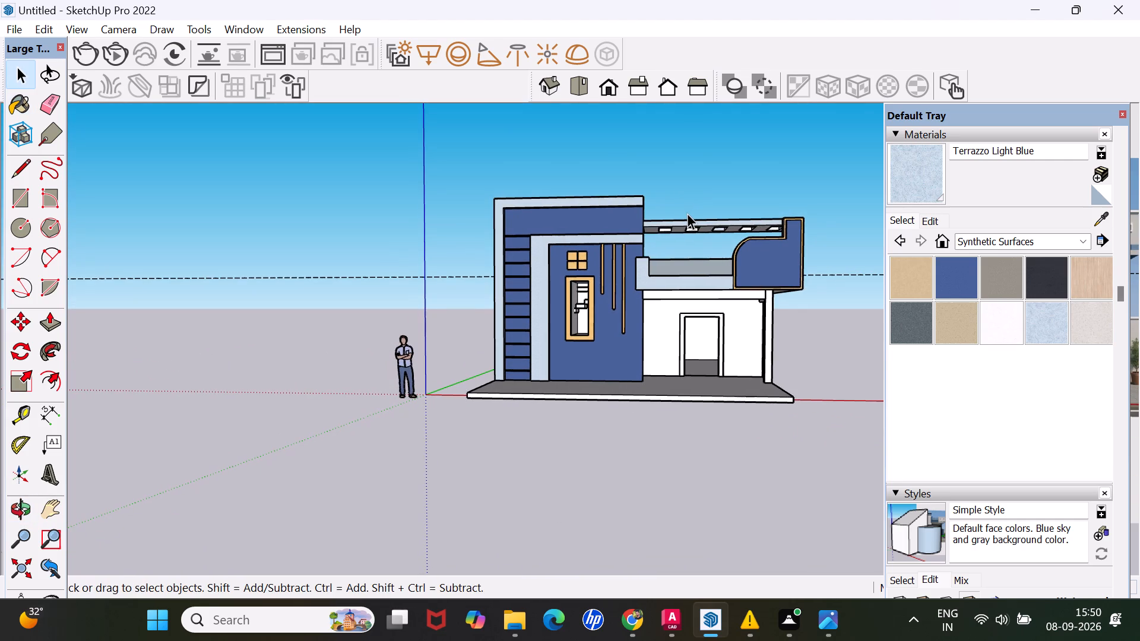
{"action": "scroll", "coordinate": [688, 293], "scroll_direction": "up", "scroll_amount": 1}
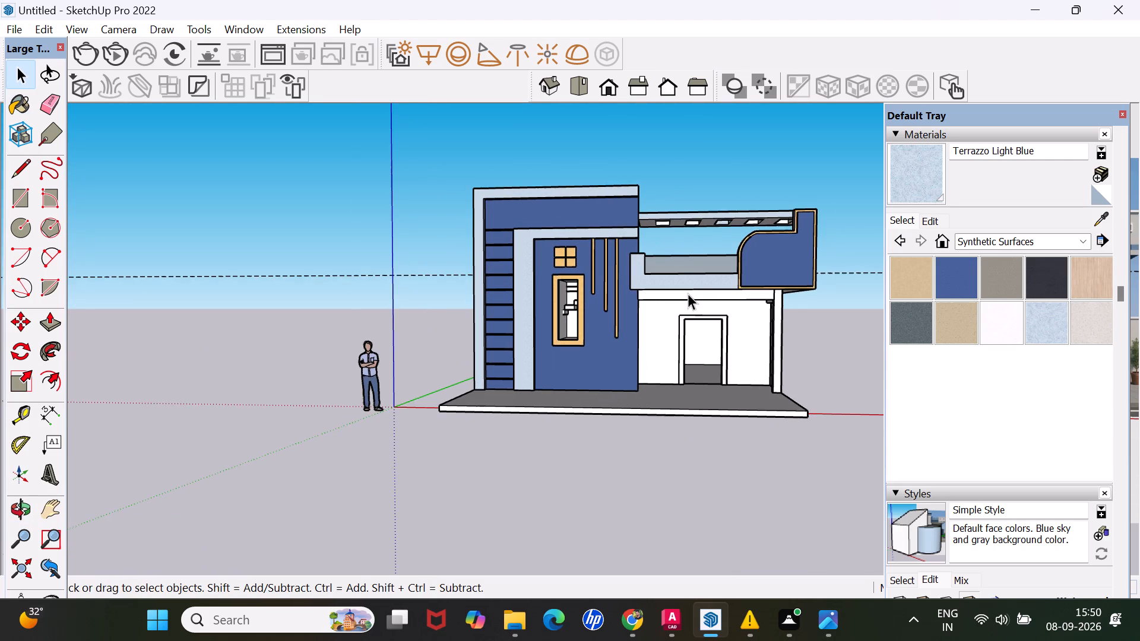
{"action": "scroll", "coordinate": [688, 293], "scroll_direction": "up", "scroll_amount": 4}
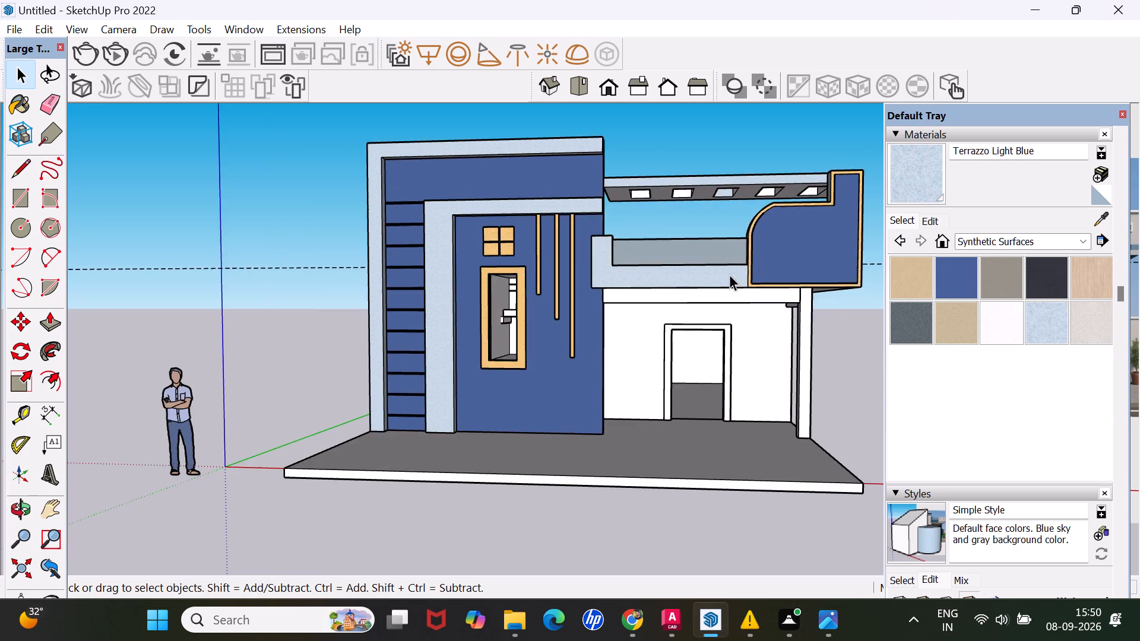
{"action": "scroll", "coordinate": [729, 274], "scroll_direction": "up", "scroll_amount": 4}
{"action": "middle_click_drag", "start_coordinate": [703, 302], "coordinate": [691, 312]}
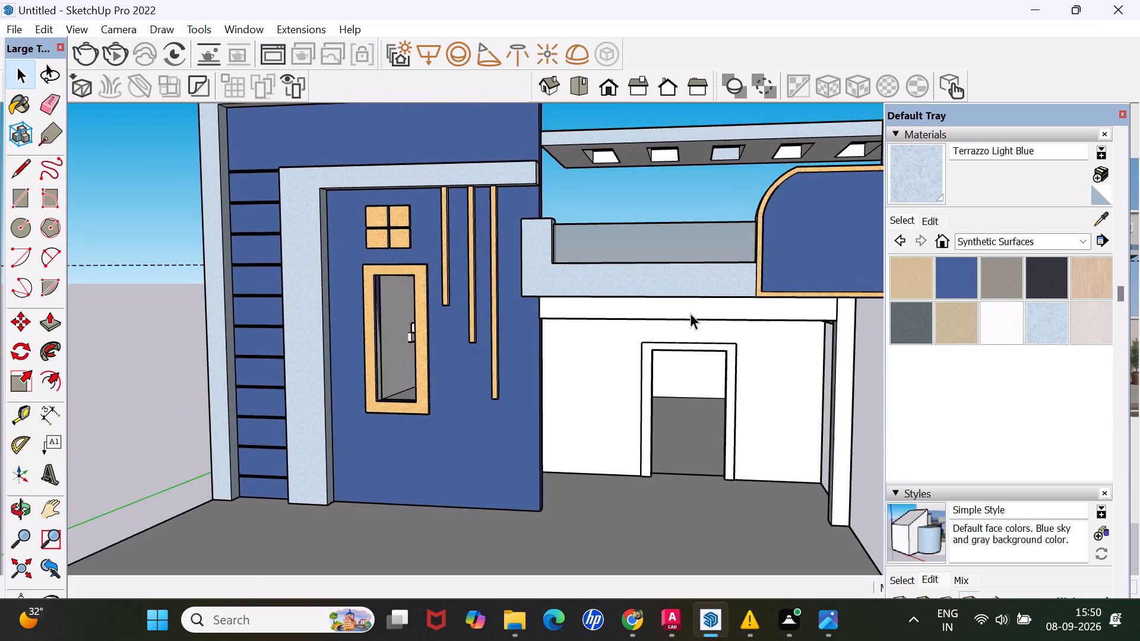
{"action": "scroll", "coordinate": [689, 315], "scroll_direction": "down", "scroll_amount": 5}
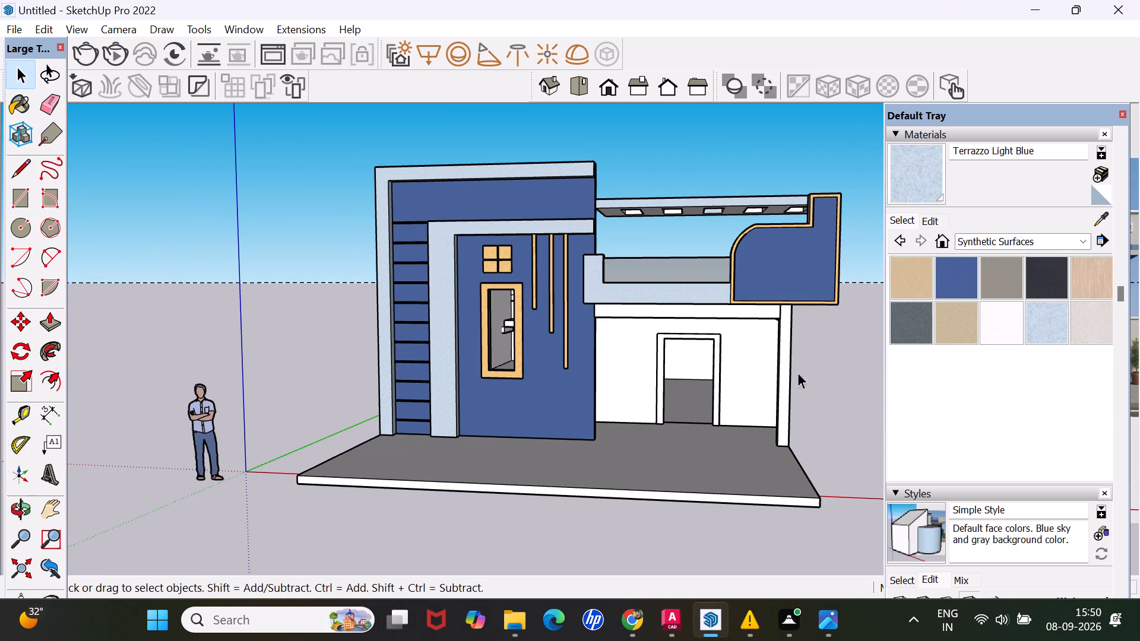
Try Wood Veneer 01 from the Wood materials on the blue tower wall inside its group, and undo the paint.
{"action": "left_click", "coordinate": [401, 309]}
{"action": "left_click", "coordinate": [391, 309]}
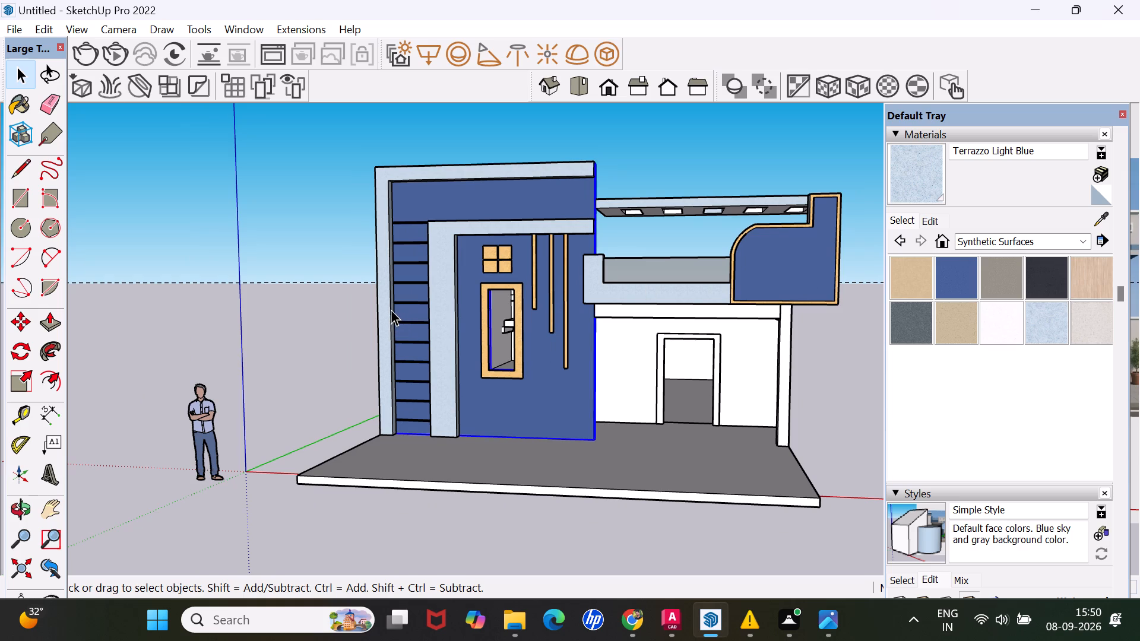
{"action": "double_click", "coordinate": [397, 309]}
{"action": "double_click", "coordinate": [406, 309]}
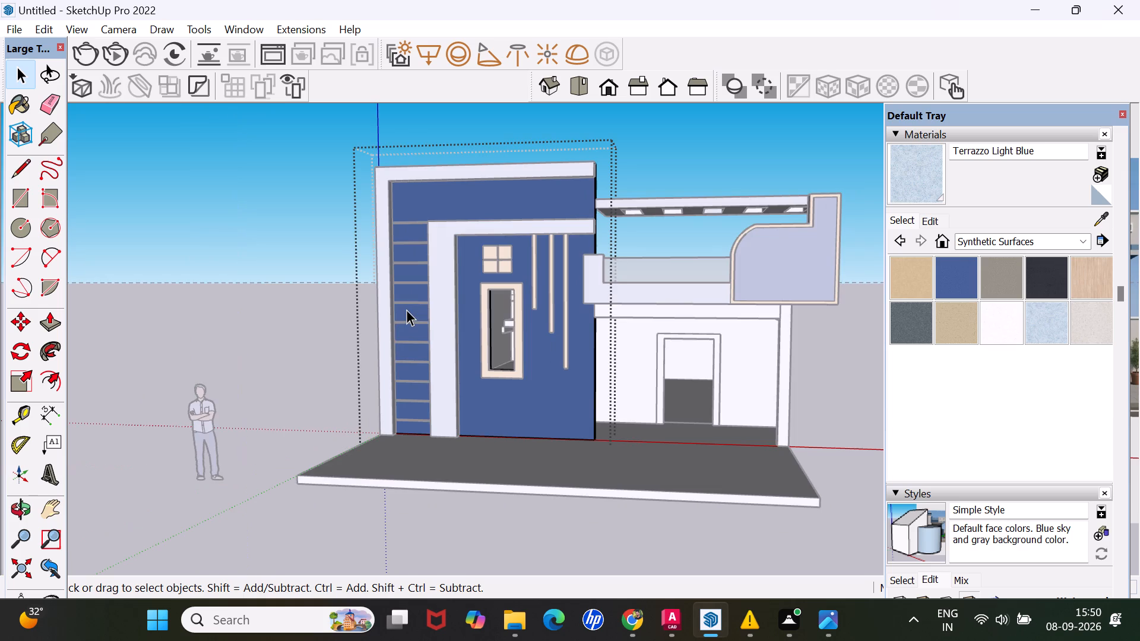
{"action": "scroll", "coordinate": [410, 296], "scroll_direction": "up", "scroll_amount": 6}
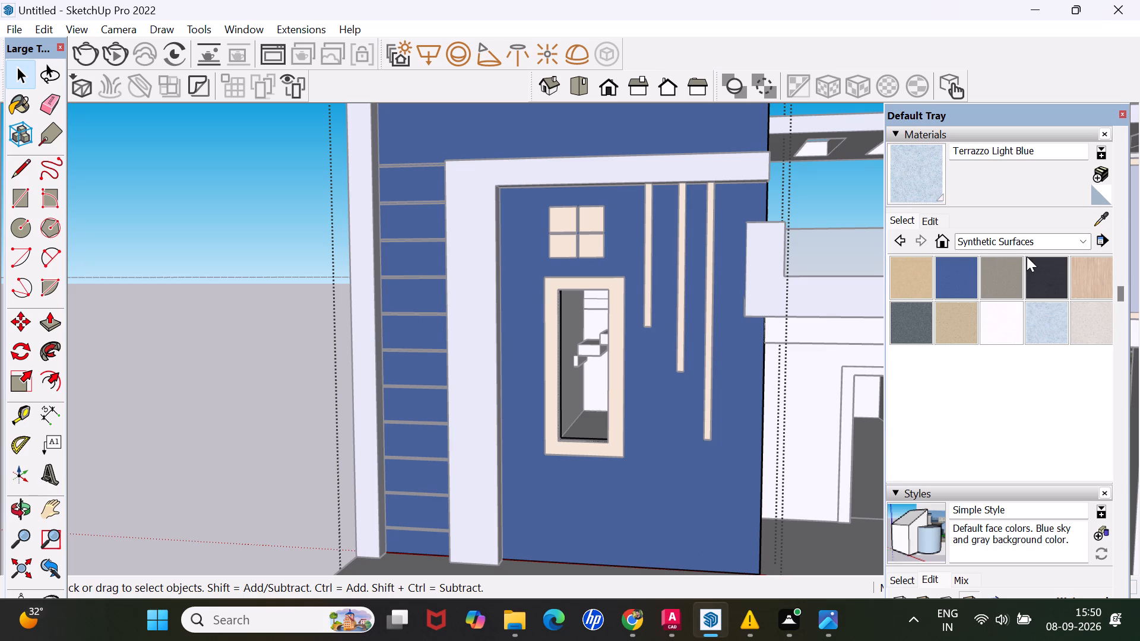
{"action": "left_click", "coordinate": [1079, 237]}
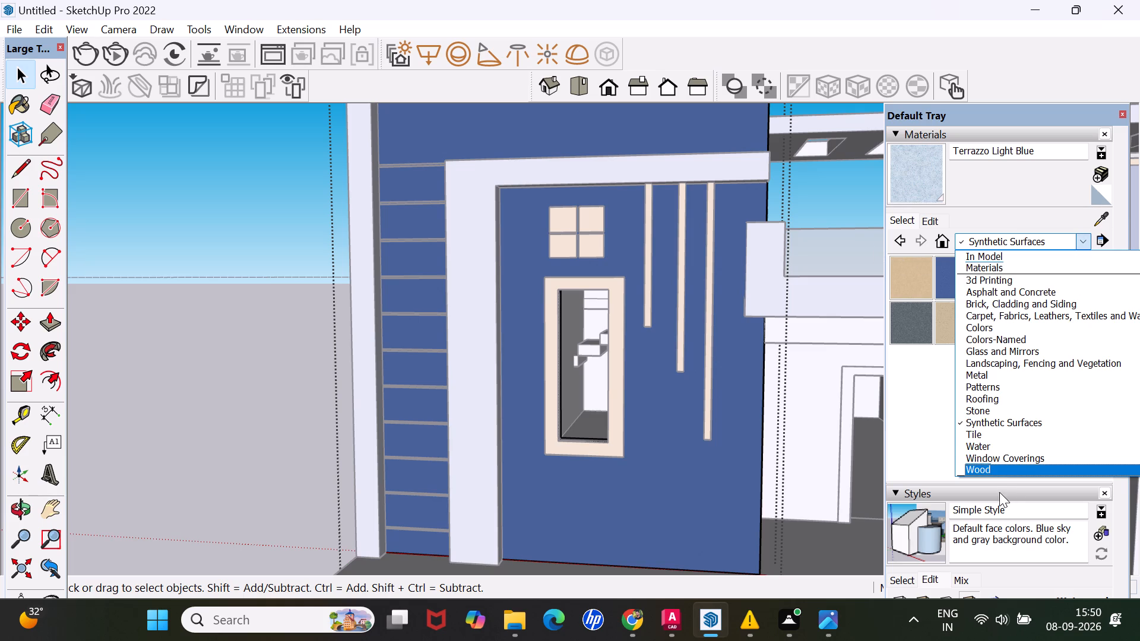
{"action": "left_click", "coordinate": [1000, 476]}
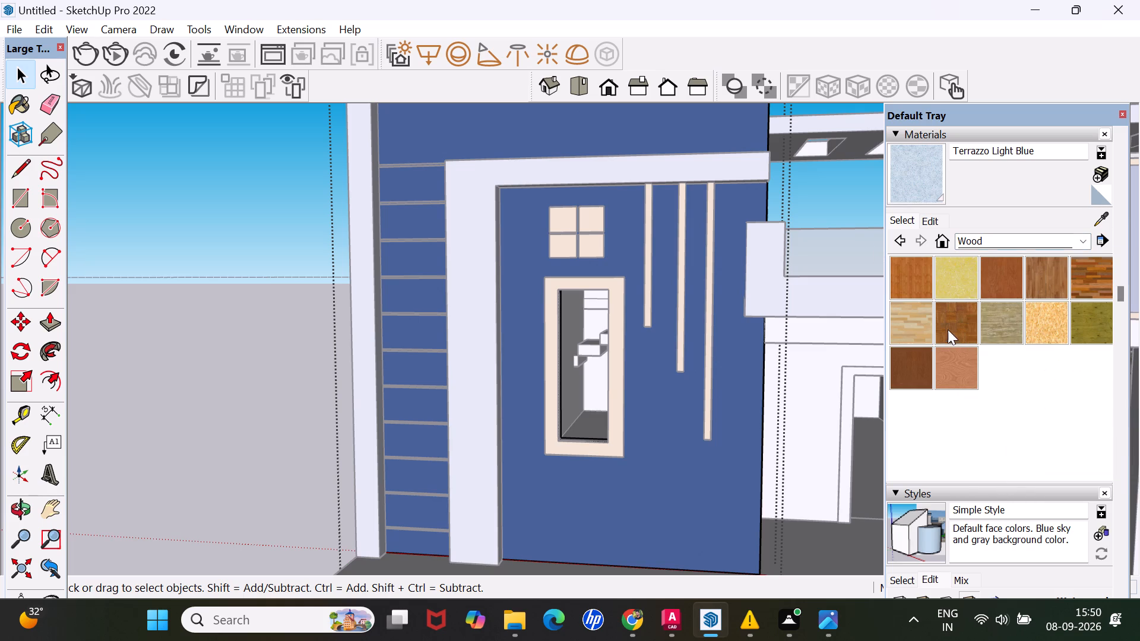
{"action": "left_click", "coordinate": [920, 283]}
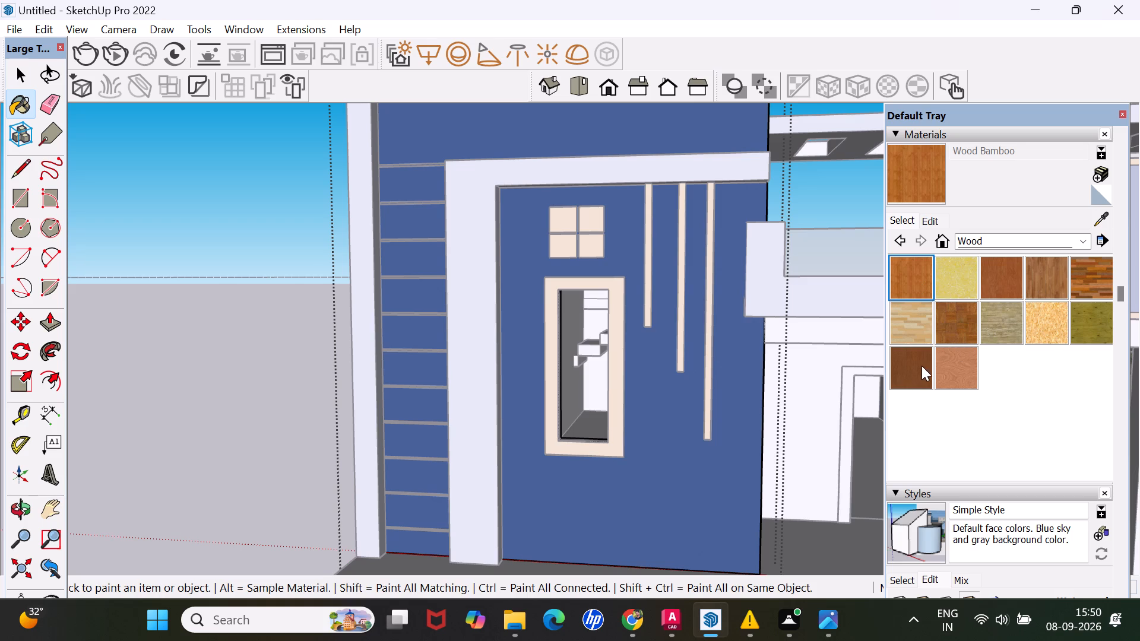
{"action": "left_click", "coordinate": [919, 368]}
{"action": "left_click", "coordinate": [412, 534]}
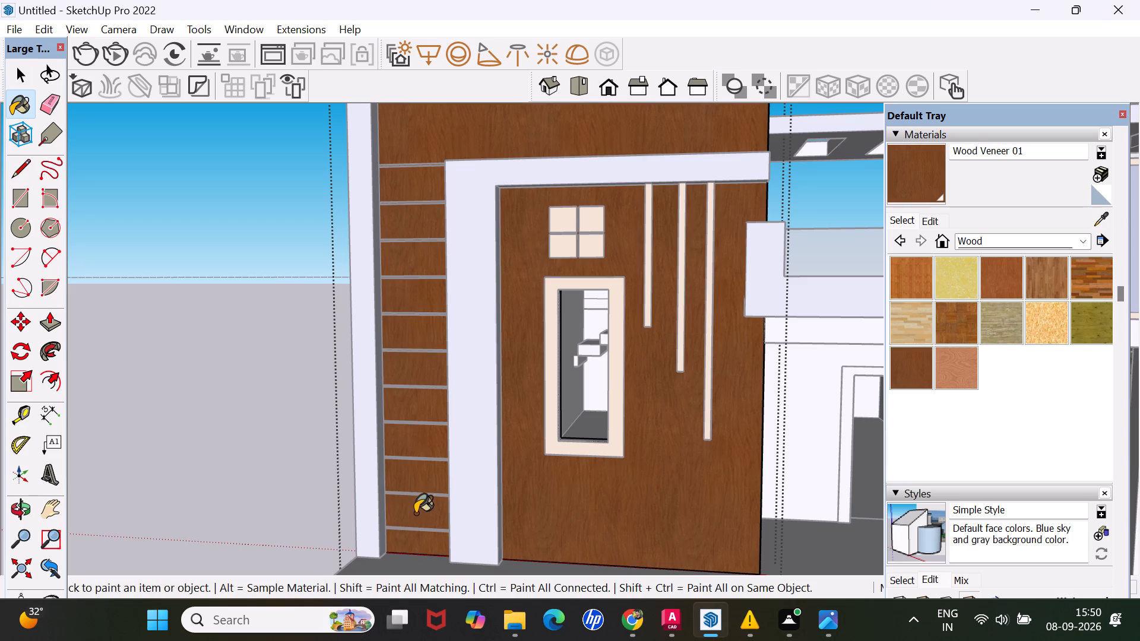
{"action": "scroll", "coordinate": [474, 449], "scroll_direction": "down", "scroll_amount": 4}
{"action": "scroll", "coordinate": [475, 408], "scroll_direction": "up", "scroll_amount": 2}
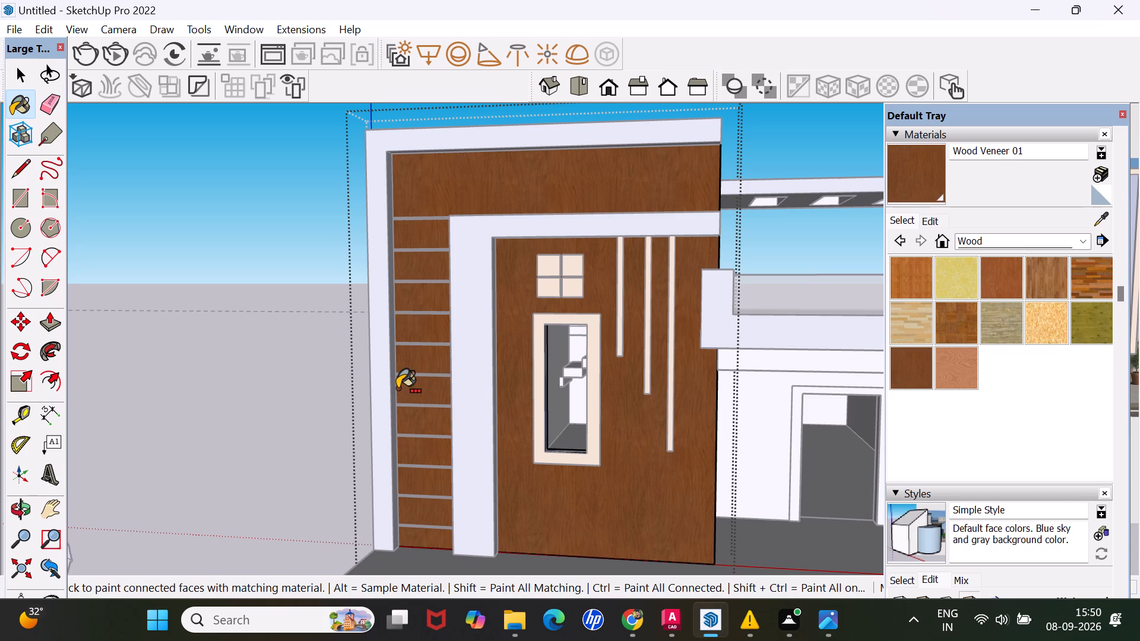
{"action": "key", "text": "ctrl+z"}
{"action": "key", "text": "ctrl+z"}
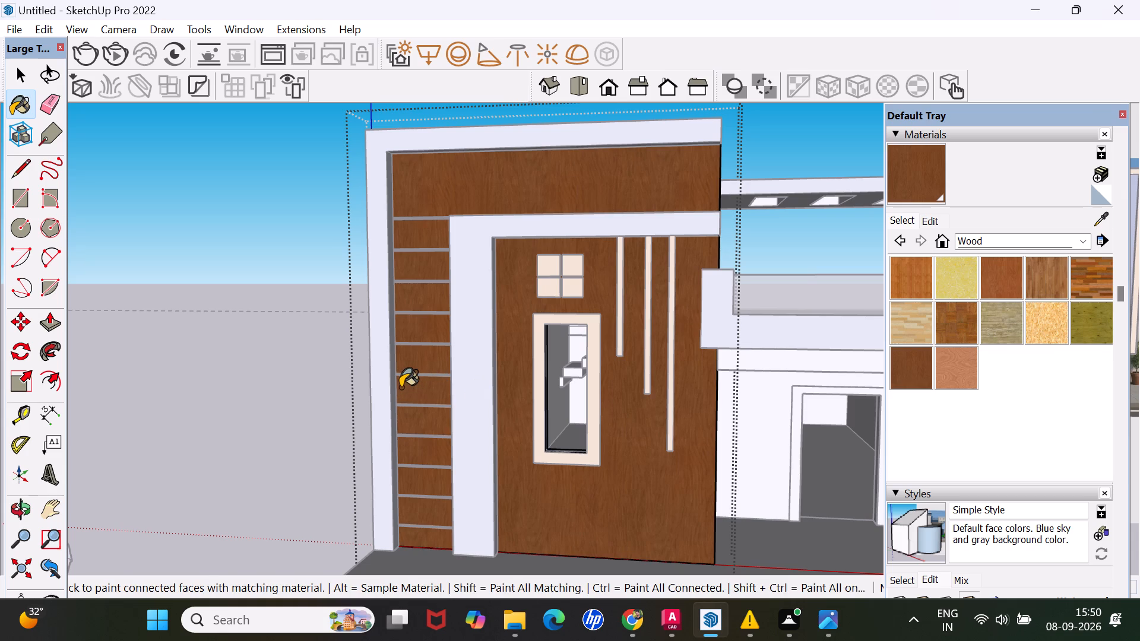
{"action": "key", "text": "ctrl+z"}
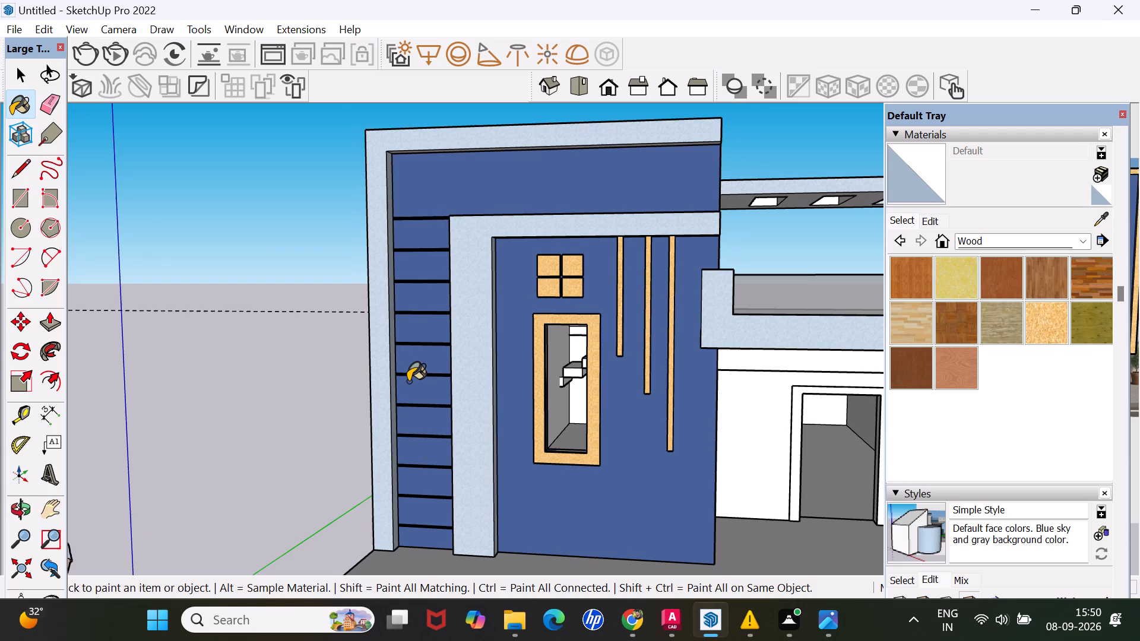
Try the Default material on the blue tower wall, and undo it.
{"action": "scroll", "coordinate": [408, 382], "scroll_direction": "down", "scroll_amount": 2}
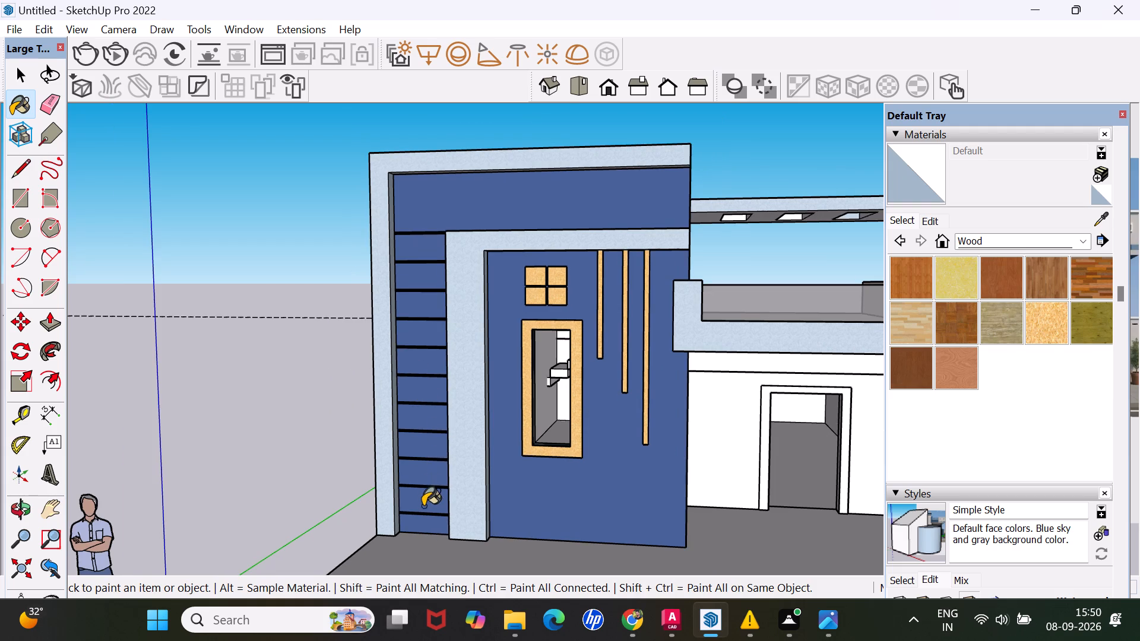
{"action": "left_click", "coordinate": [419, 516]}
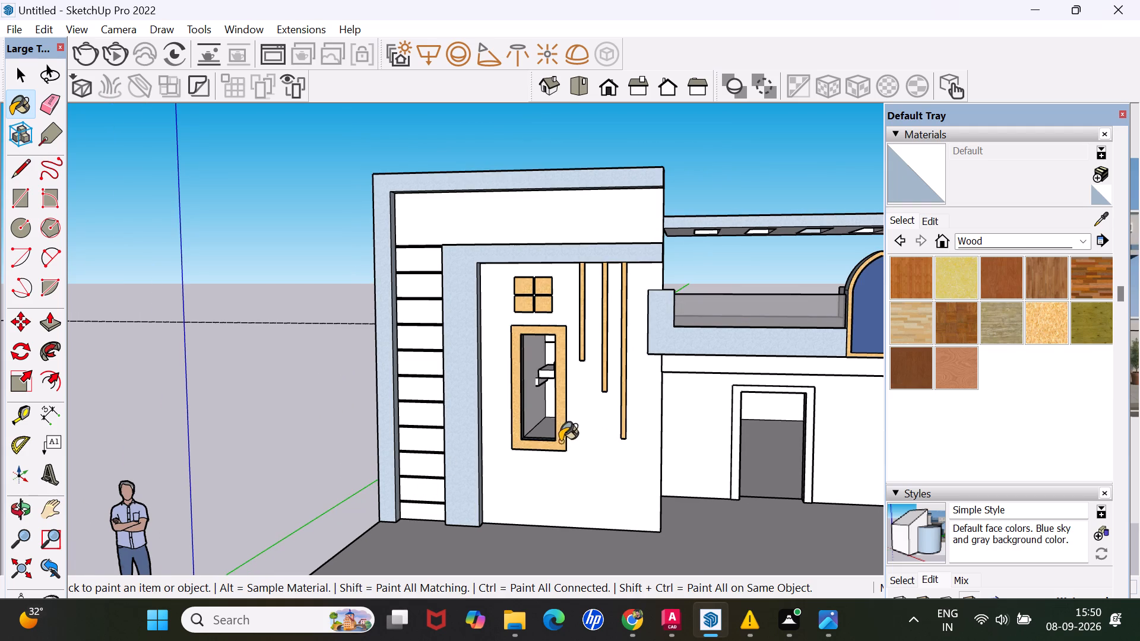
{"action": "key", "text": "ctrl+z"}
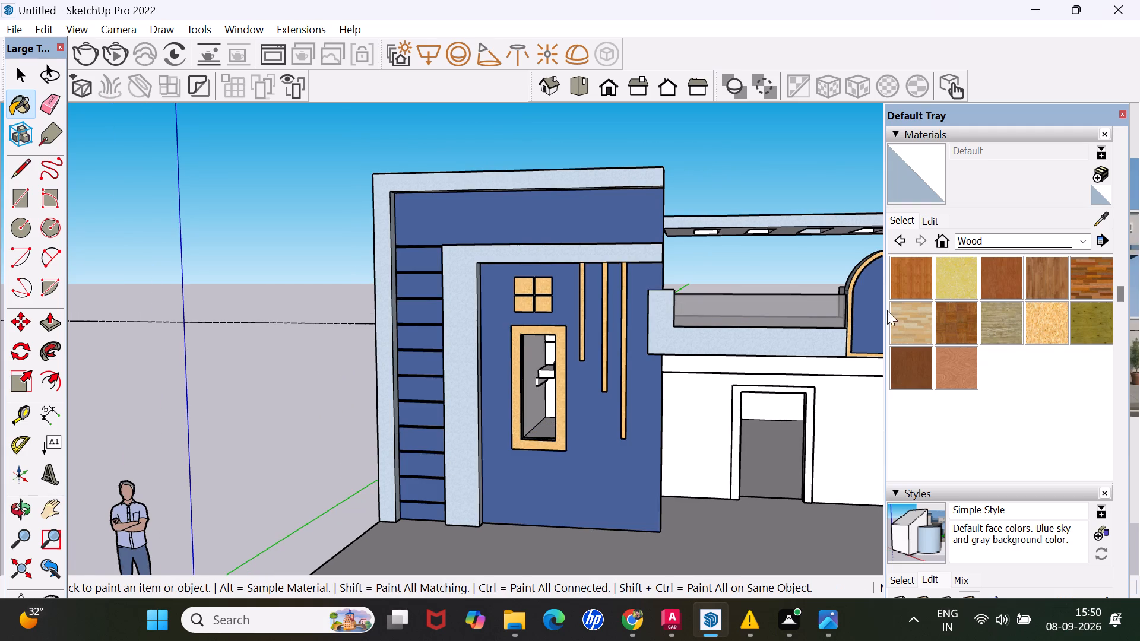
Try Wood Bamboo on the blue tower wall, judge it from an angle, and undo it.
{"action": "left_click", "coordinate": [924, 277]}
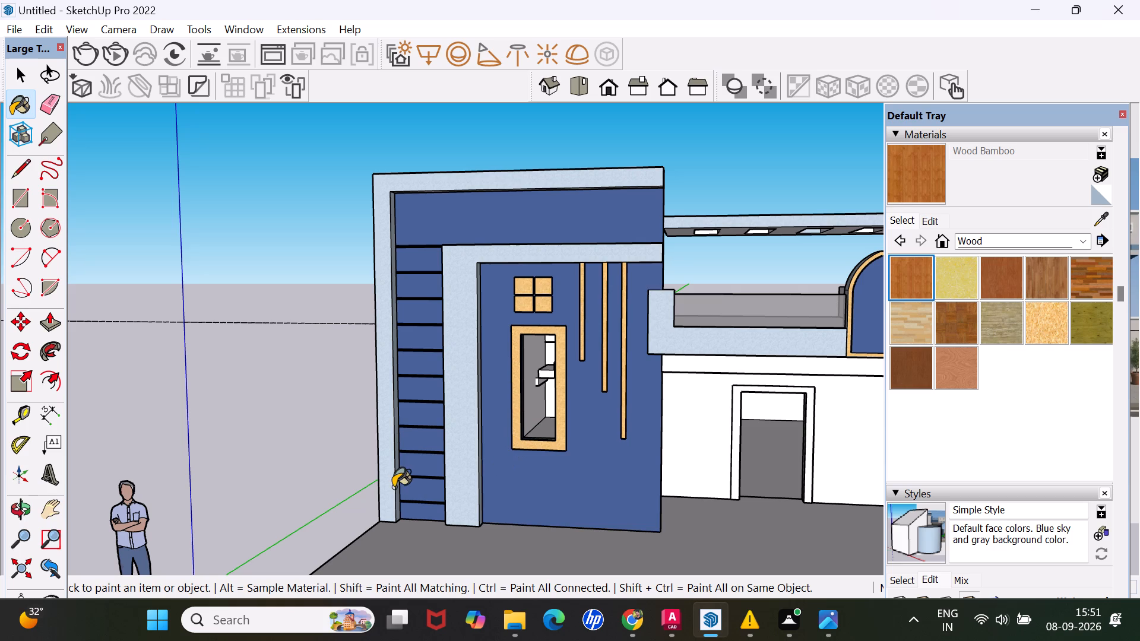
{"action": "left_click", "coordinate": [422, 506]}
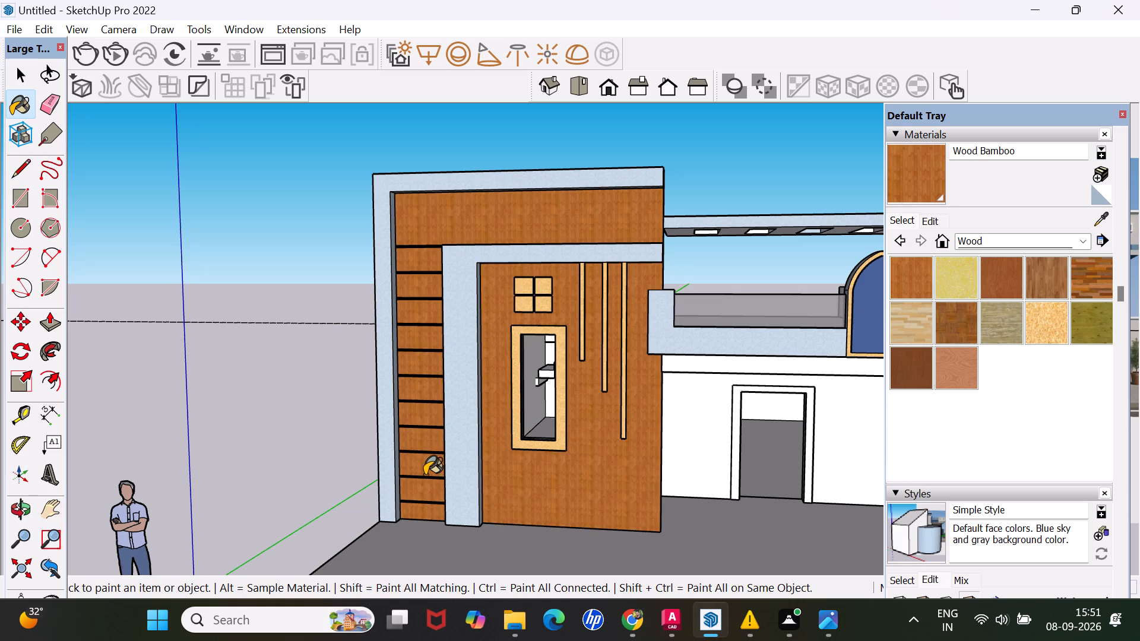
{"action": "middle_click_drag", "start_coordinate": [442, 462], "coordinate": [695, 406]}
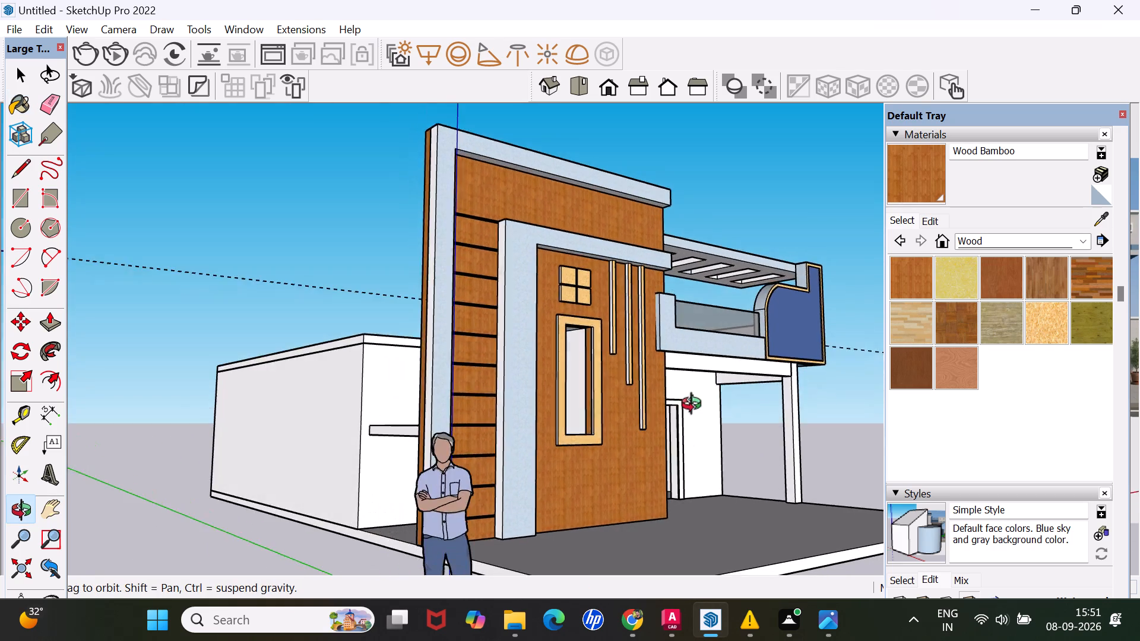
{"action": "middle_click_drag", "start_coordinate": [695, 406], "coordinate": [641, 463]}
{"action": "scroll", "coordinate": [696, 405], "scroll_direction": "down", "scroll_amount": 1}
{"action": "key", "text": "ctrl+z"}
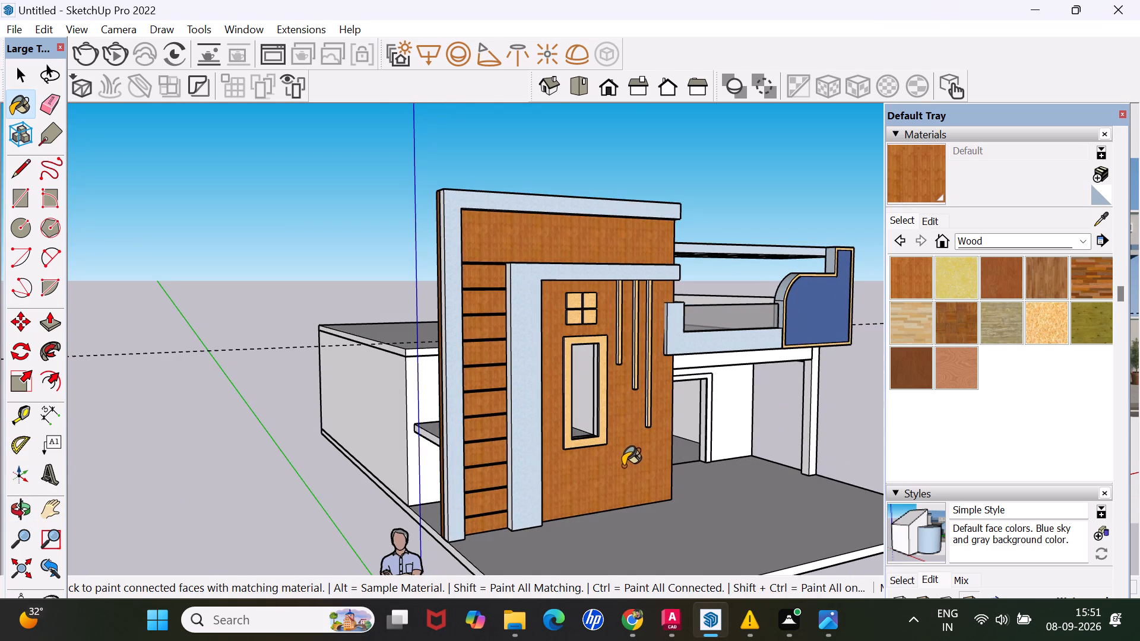
Paint the white beam beneath the balcony front with Terrazzo Light Blue from Synthetic Surfaces.
{"action": "middle_click_drag", "start_coordinate": [631, 445], "coordinate": [355, 408]}
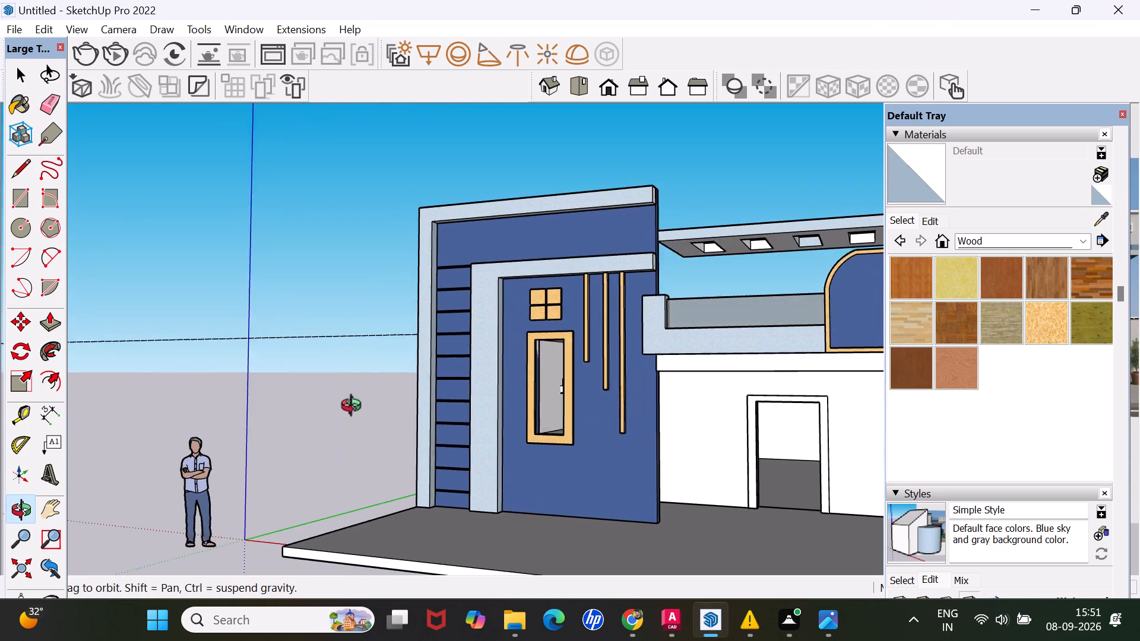
{"action": "middle_click_drag", "start_coordinate": [355, 408], "coordinate": [327, 404]}
{"action": "middle_click_drag", "start_coordinate": [315, 400], "coordinate": [159, 394]}
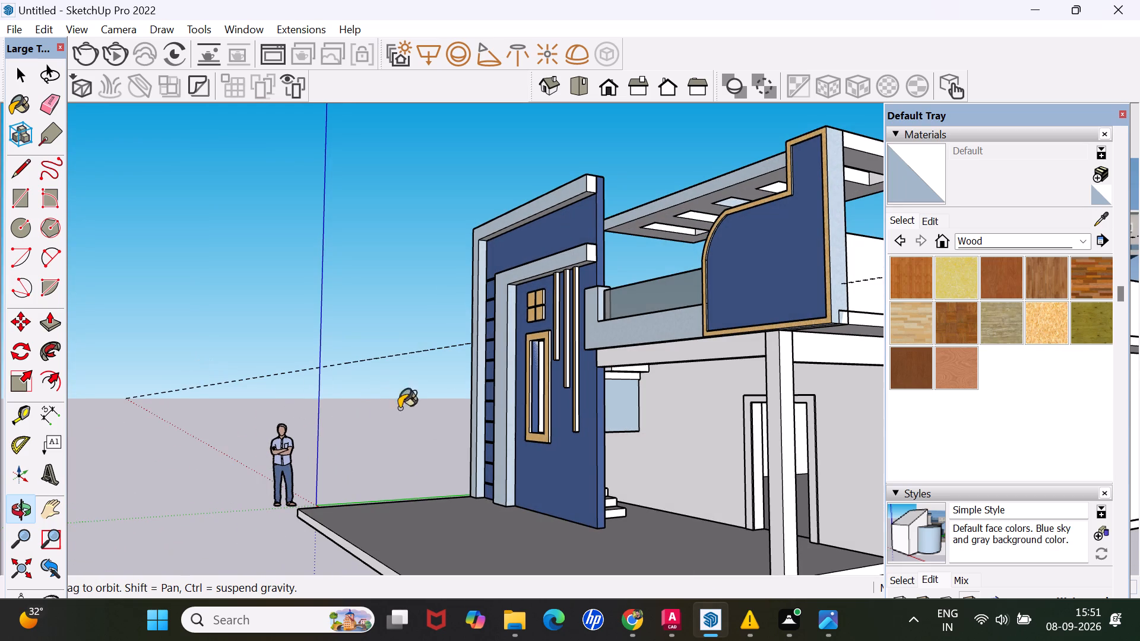
{"action": "scroll", "coordinate": [607, 391], "scroll_direction": "up", "scroll_amount": 1}
{"action": "scroll", "coordinate": [684, 366], "scroll_direction": "up", "scroll_amount": 3}
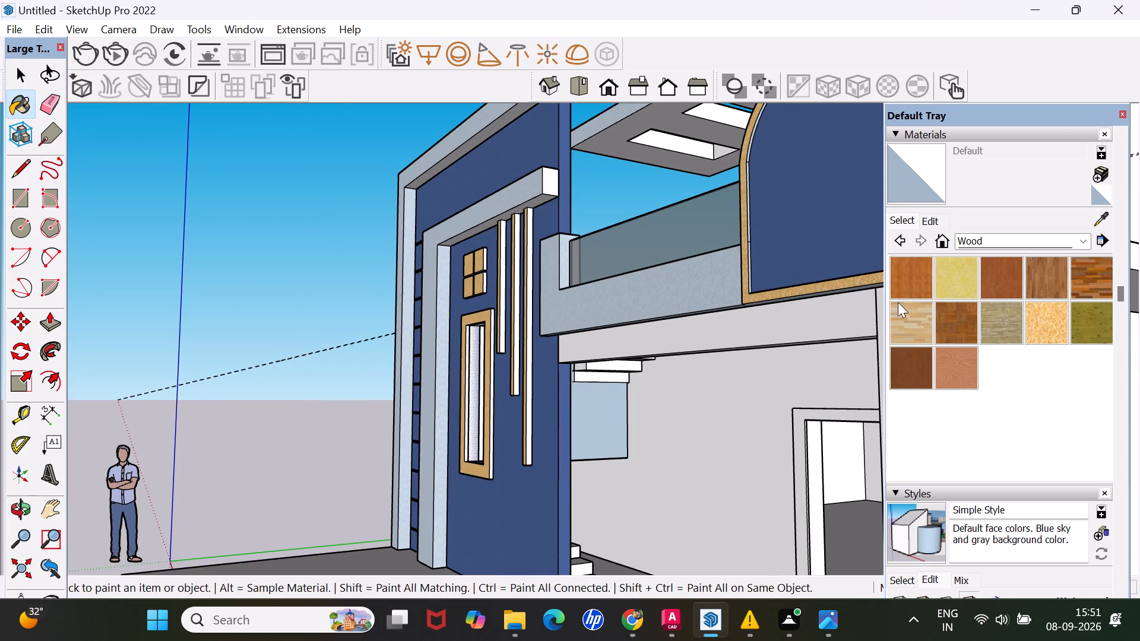
{"action": "left_click", "coordinate": [1081, 239]}
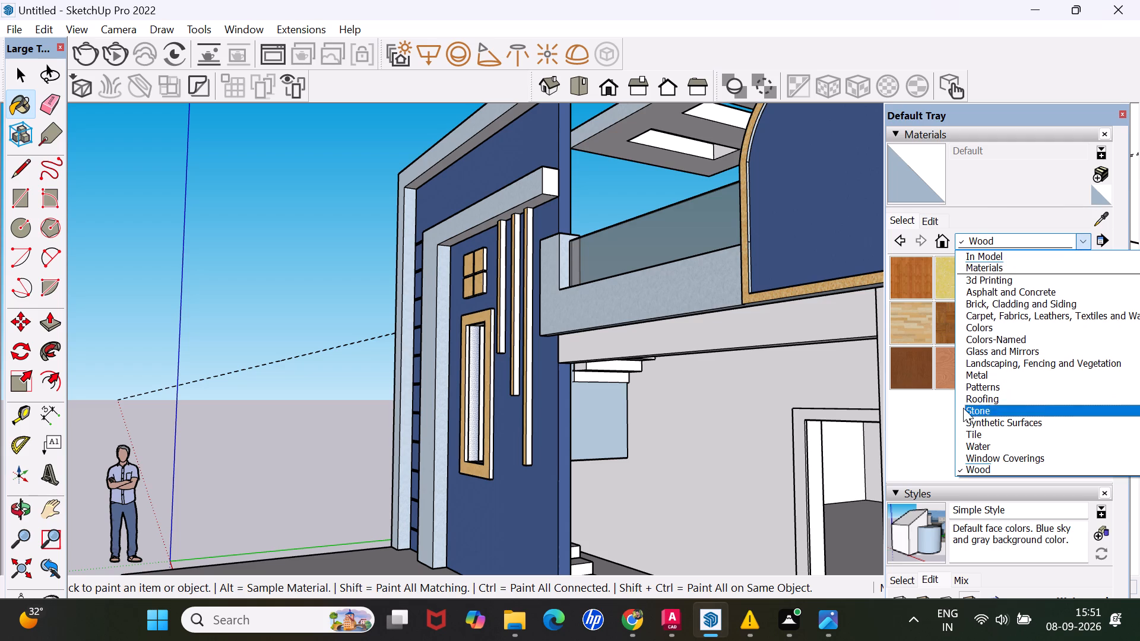
{"action": "left_click", "coordinate": [999, 424]}
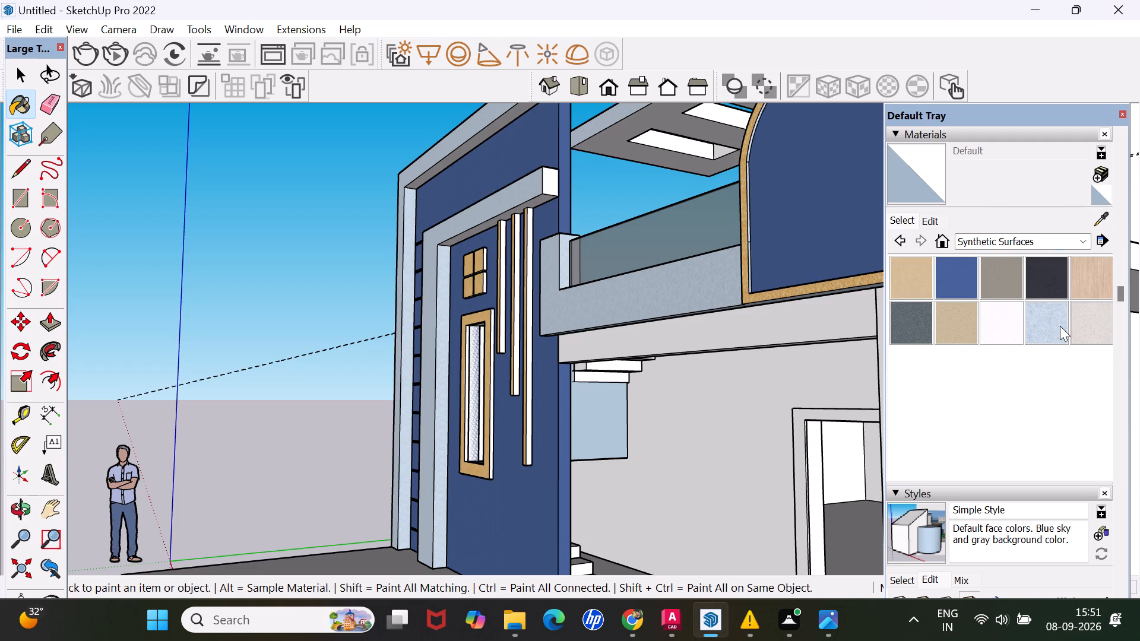
{"action": "left_click", "coordinate": [1061, 314]}
{"action": "left_click", "coordinate": [657, 339]}
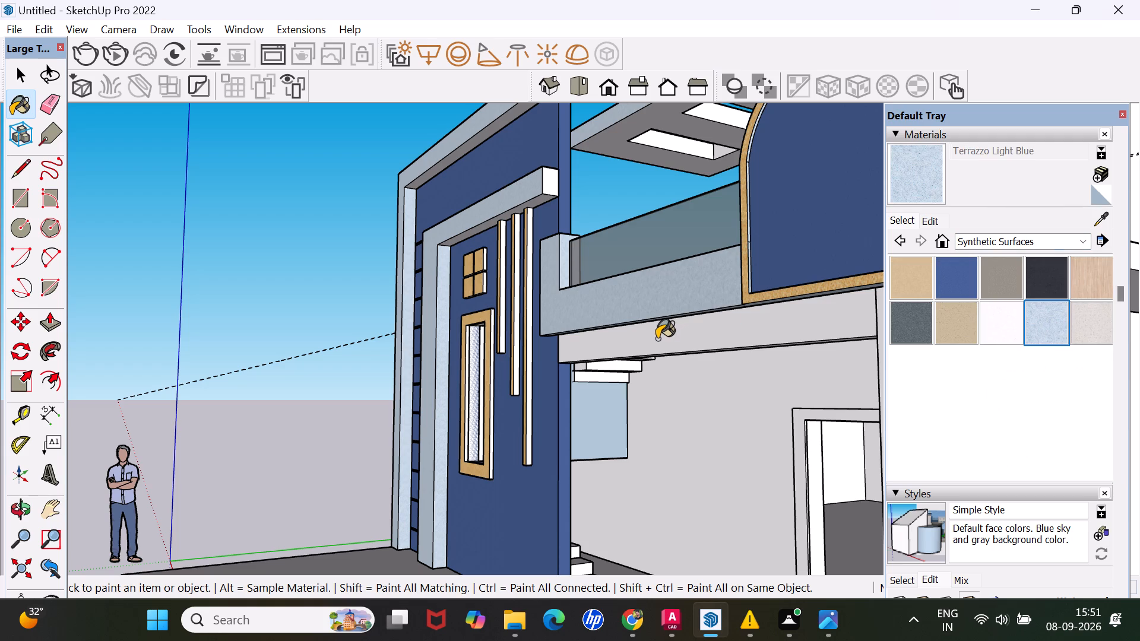
Paint the front porch column and the white side beam beside it with Terrazzo Light Blue.
{"action": "scroll", "coordinate": [666, 341], "scroll_direction": "down", "scroll_amount": 8}
{"action": "scroll", "coordinate": [784, 342], "scroll_direction": "up", "scroll_amount": 2}
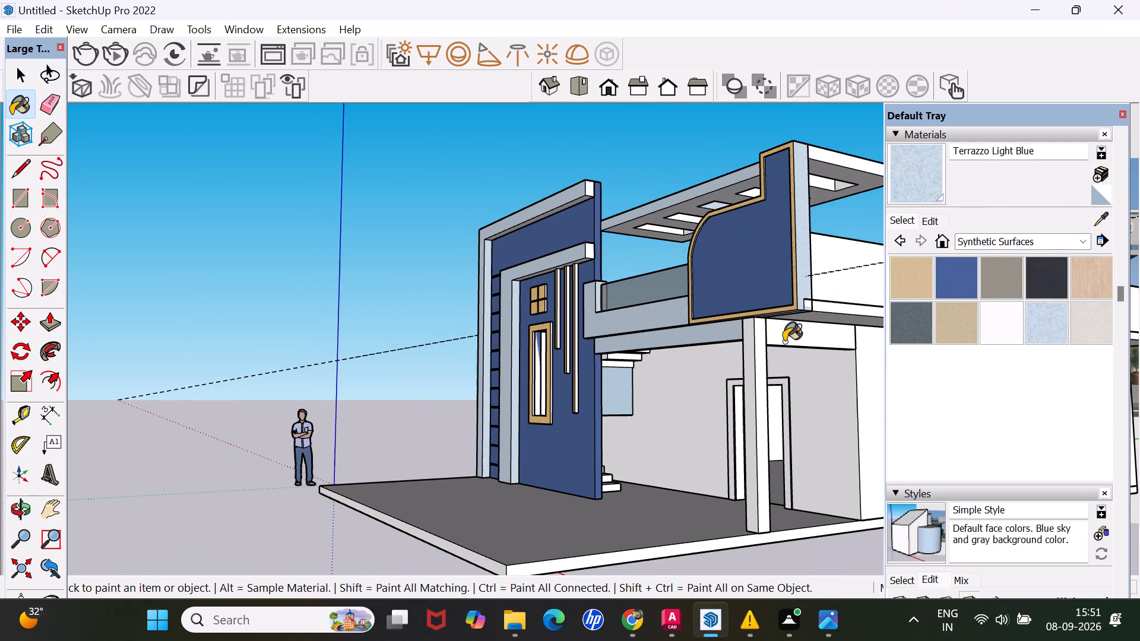
{"action": "left_click", "coordinate": [752, 369]}
{"action": "left_click", "coordinate": [745, 366]}
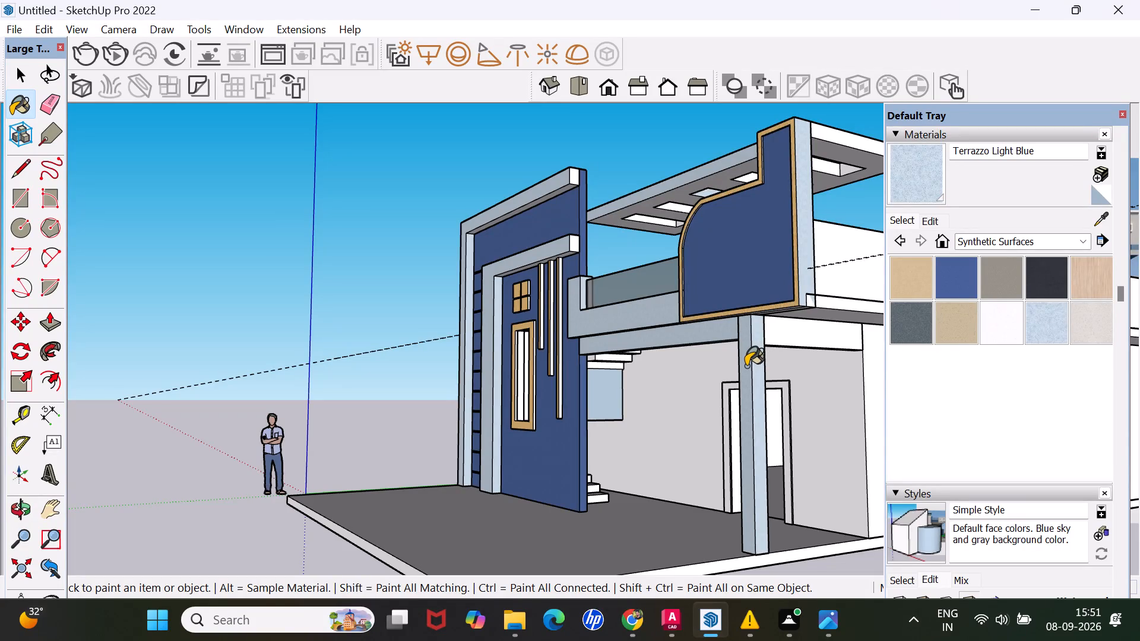
{"action": "left_click", "coordinate": [777, 329]}
Paint the side parapet and the white house walls below it with Terrazzo Light Blue, and check the front from above.
{"action": "scroll", "coordinate": [788, 334], "scroll_direction": "down", "scroll_amount": 4}
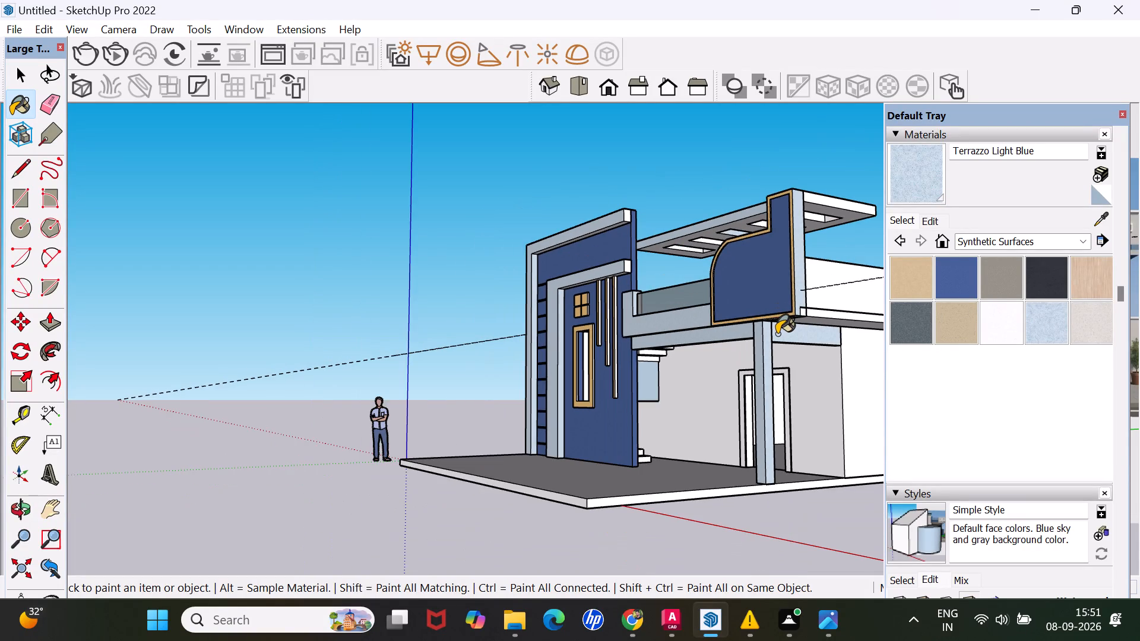
{"action": "scroll", "coordinate": [776, 340], "scroll_direction": "down", "scroll_amount": 6}
{"action": "left_click", "coordinate": [810, 313]}
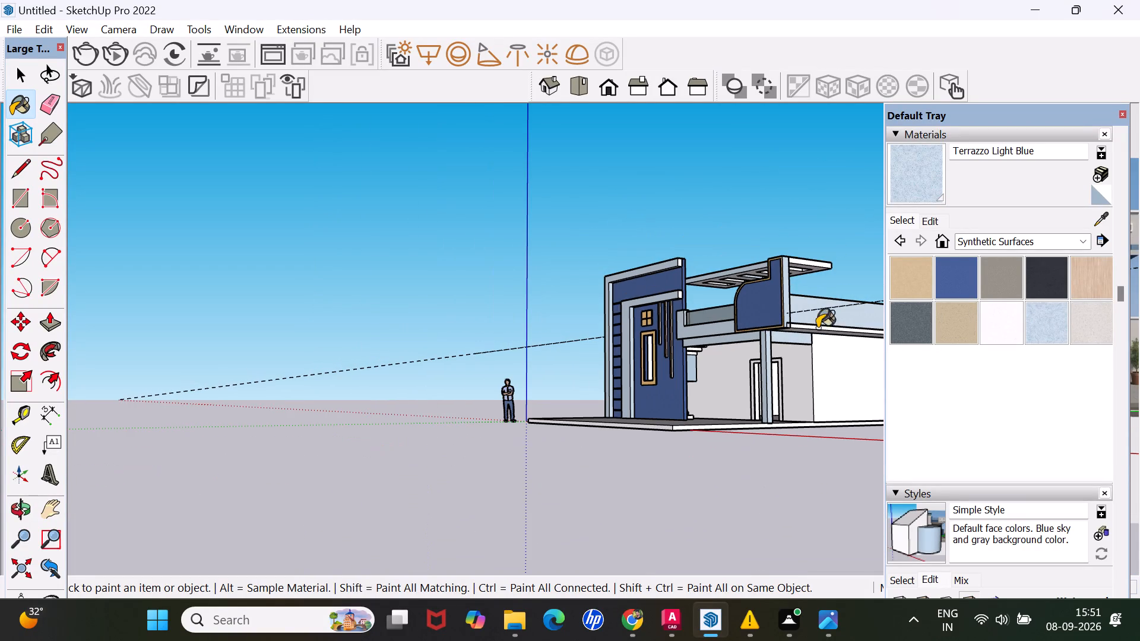
{"action": "left_click", "coordinate": [831, 371]}
{"action": "scroll", "coordinate": [809, 384], "scroll_direction": "up", "scroll_amount": 2}
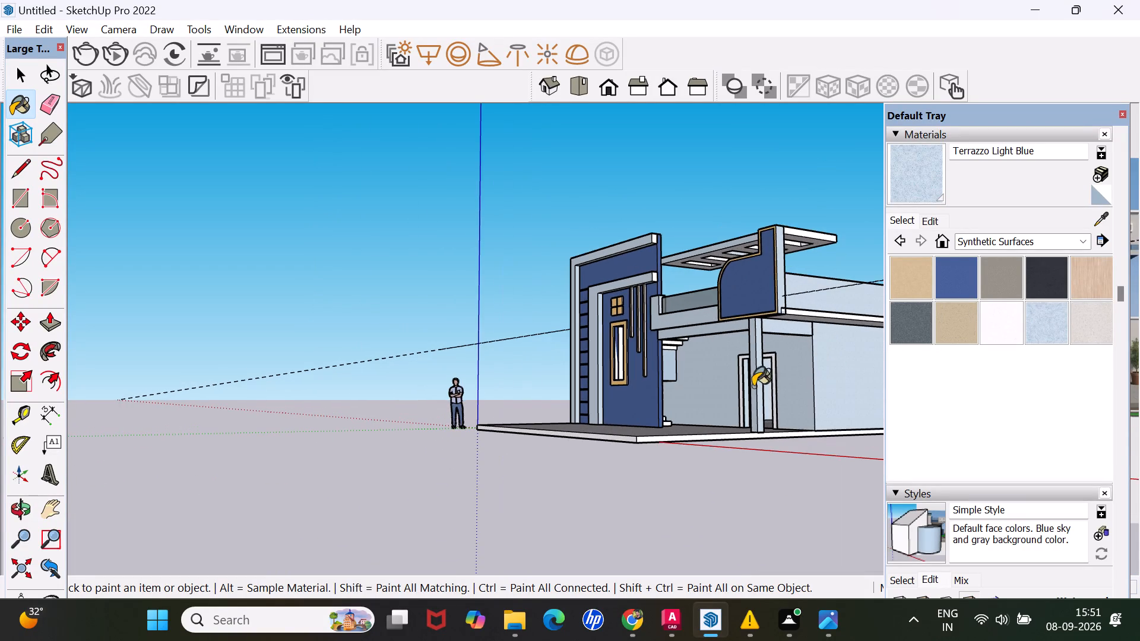
{"action": "middle_click_drag", "start_coordinate": [762, 388], "coordinate": [831, 478]}
{"action": "scroll", "coordinate": [855, 443], "scroll_direction": "down", "scroll_amount": 3}
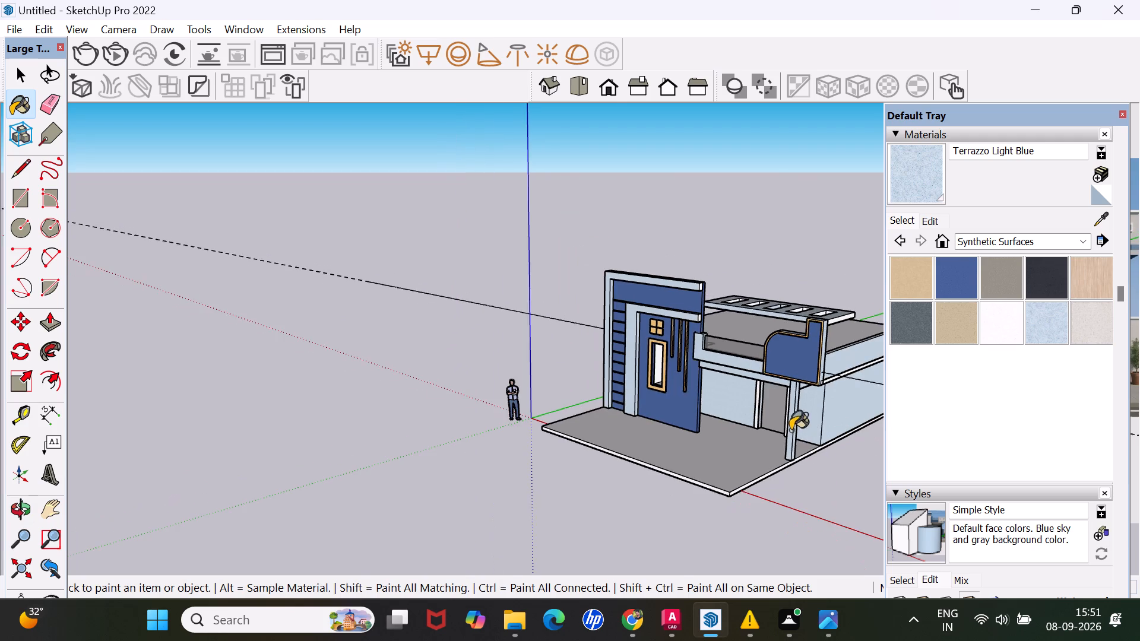
{"action": "scroll", "coordinate": [791, 427], "scroll_direction": "up", "scroll_amount": 6}
{"action": "middle_click_drag", "start_coordinate": [778, 406], "coordinate": [876, 394]}
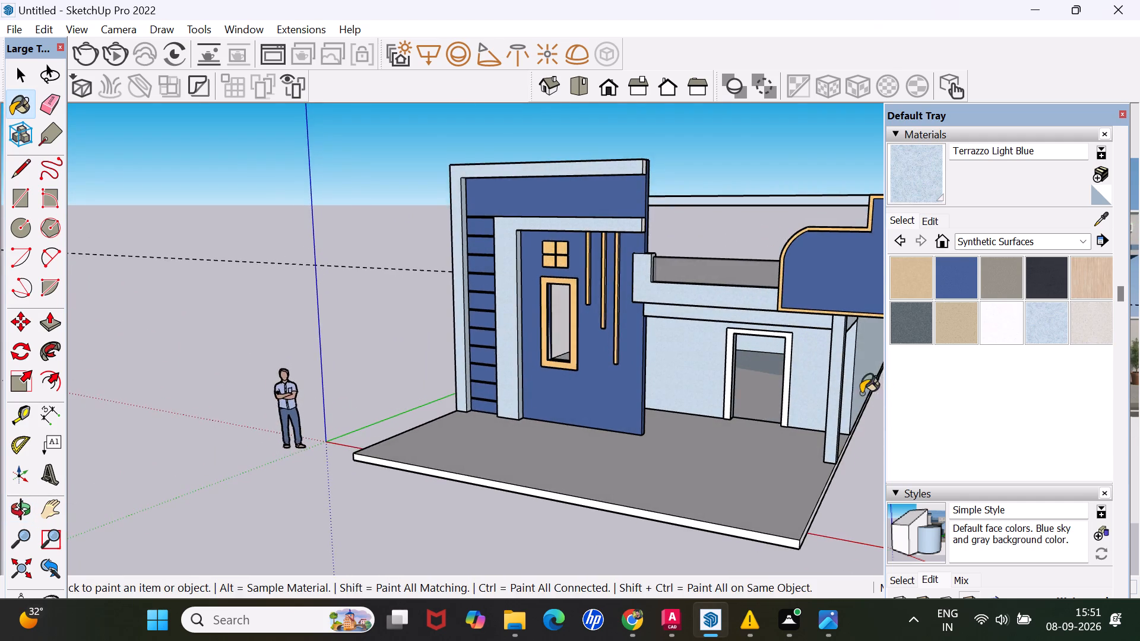
Examine the painted house front from near and far, straight on and from both front corners, to review the applied materials.
{"action": "scroll", "coordinate": [815, 392], "scroll_direction": "down", "scroll_amount": 7}
{"action": "scroll", "coordinate": [795, 375], "scroll_direction": "up", "scroll_amount": 7}
{"action": "scroll", "coordinate": [793, 361], "scroll_direction": "down", "scroll_amount": 5}
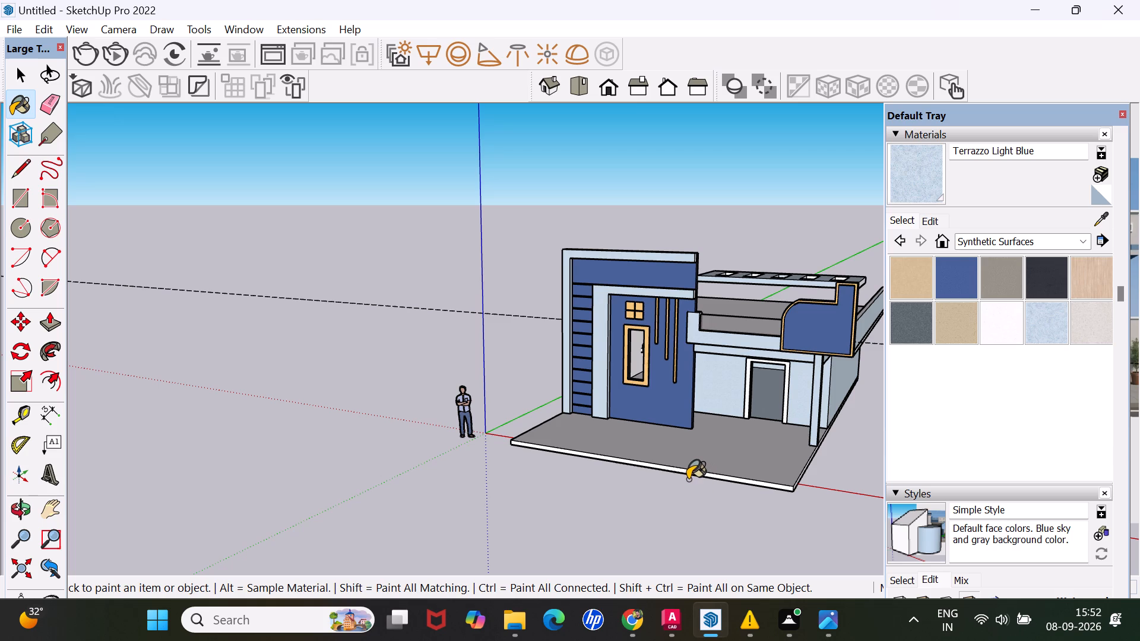
{"action": "scroll", "coordinate": [714, 429], "scroll_direction": "down", "scroll_amount": 4}
{"action": "scroll", "coordinate": [714, 429], "scroll_direction": "up", "scroll_amount": 8}
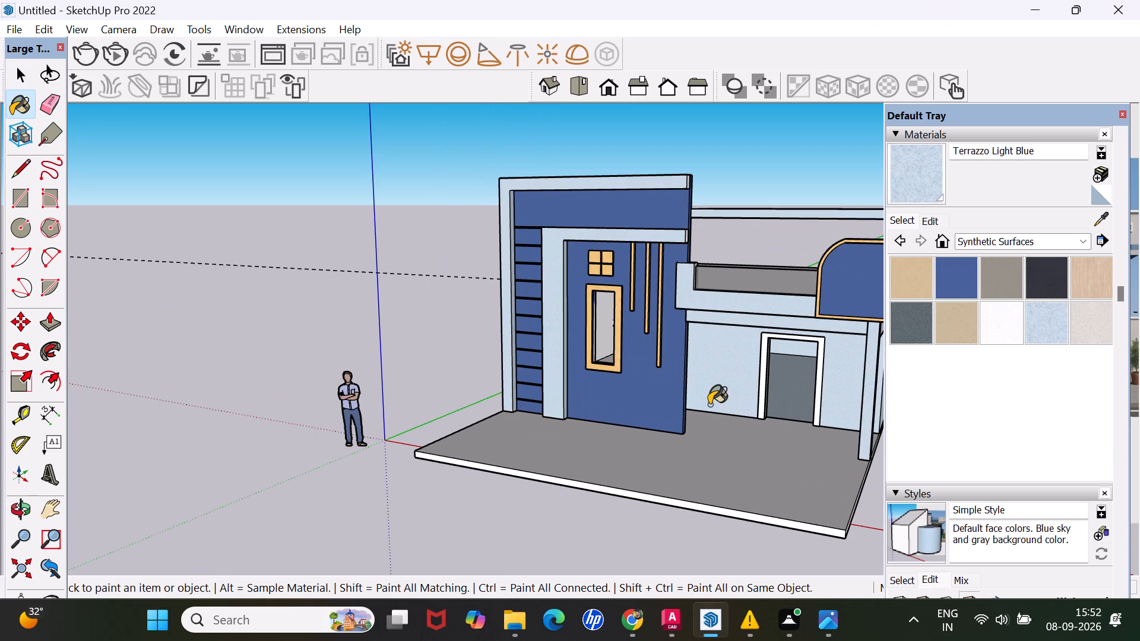
{"action": "scroll", "coordinate": [705, 378], "scroll_direction": "down", "scroll_amount": 4}
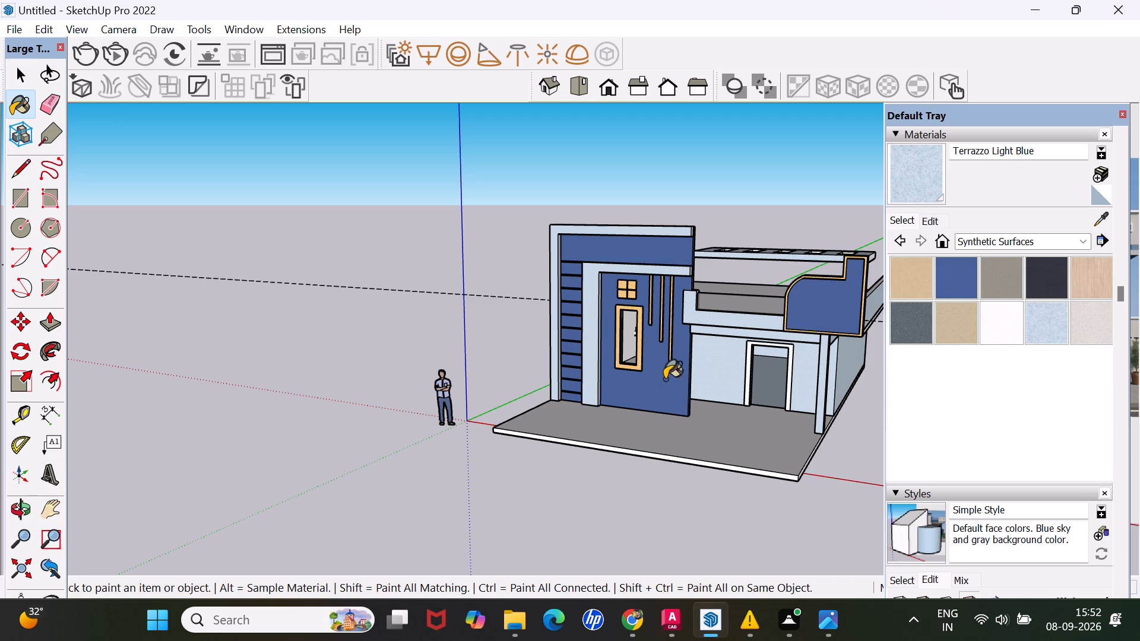
{"action": "scroll", "coordinate": [640, 399], "scroll_direction": "down", "scroll_amount": 4}
{"action": "scroll", "coordinate": [640, 399], "scroll_direction": "up", "scroll_amount": 3}
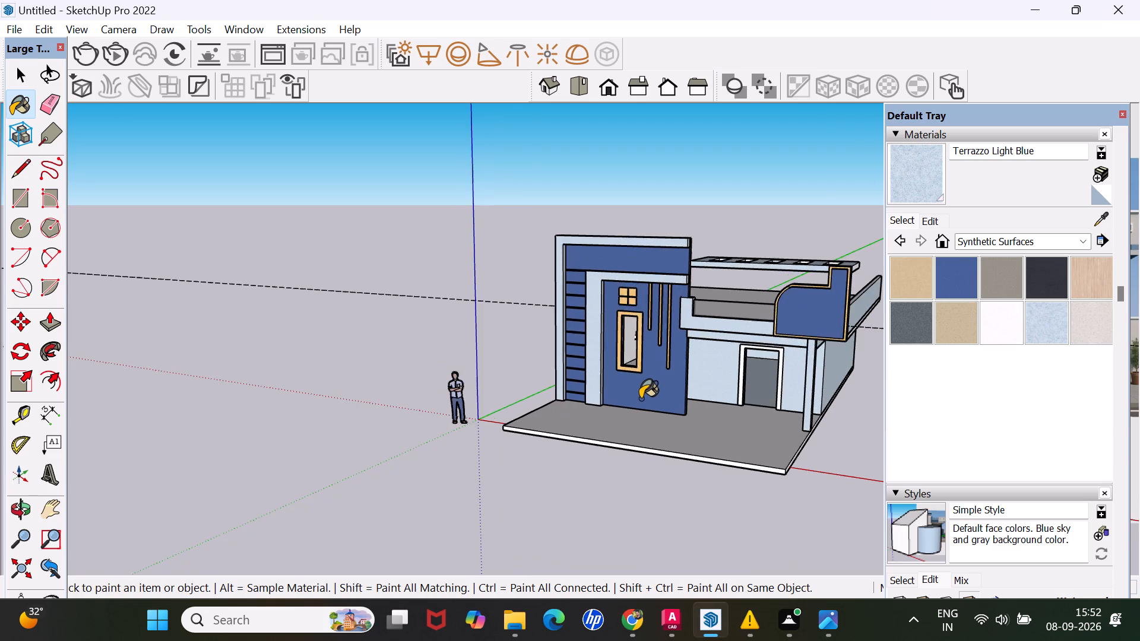
{"action": "scroll", "coordinate": [640, 399], "scroll_direction": "down", "scroll_amount": 4}
{"action": "scroll", "coordinate": [631, 420], "scroll_direction": "up", "scroll_amount": 2}
{"action": "middle_click_drag", "start_coordinate": [631, 421], "coordinate": [673, 422]}
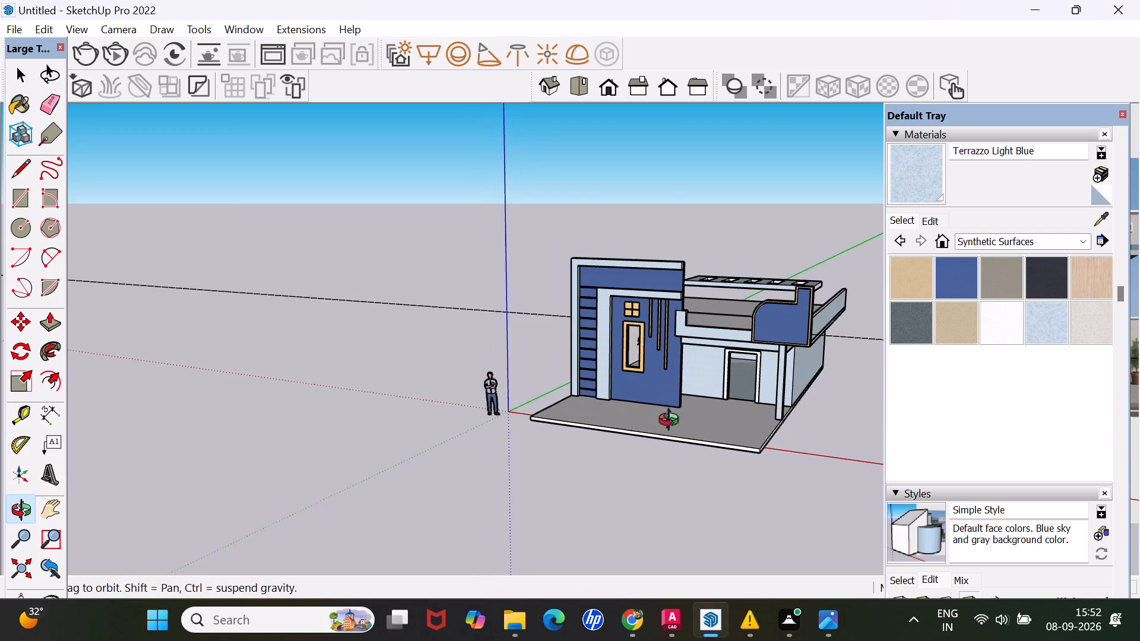
{"action": "middle_click_drag", "start_coordinate": [673, 422], "coordinate": [799, 379]}
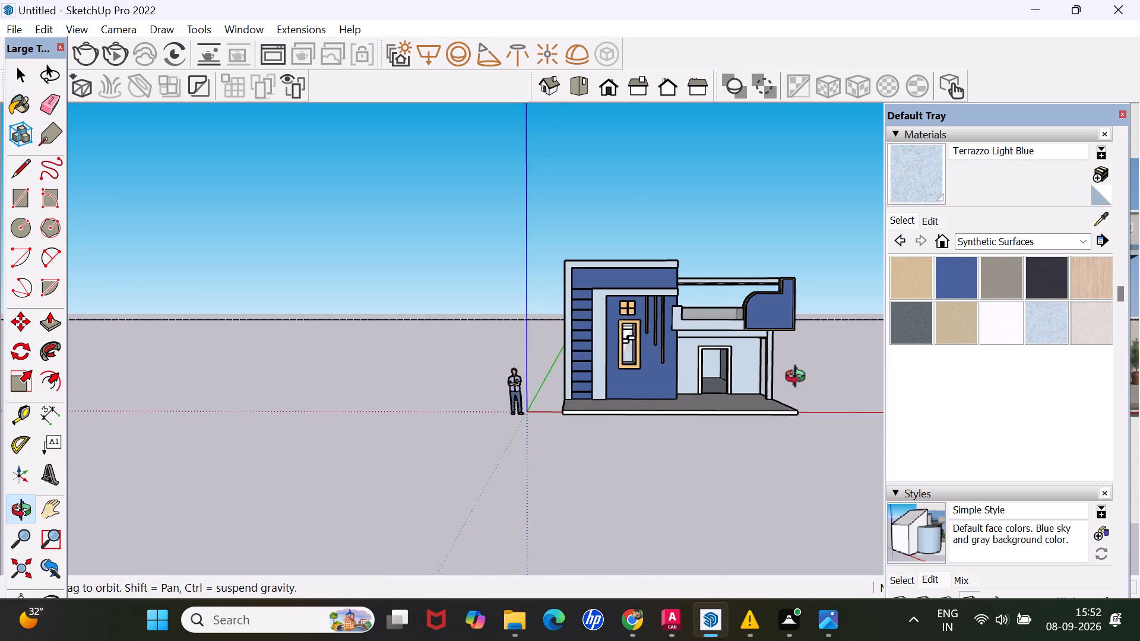
{"action": "middle_click_drag", "start_coordinate": [799, 379], "coordinate": [877, 373]}
{"action": "scroll", "coordinate": [874, 373], "scroll_direction": "down", "scroll_amount": 1}
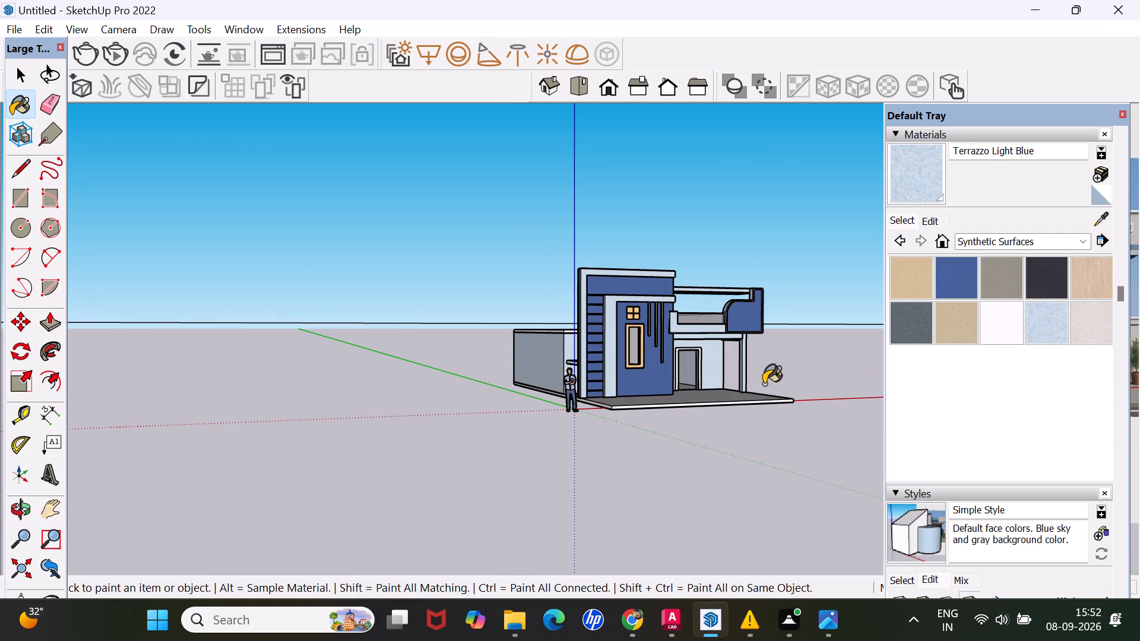
{"action": "scroll", "coordinate": [610, 379], "scroll_direction": "up", "scroll_amount": 2}
{"action": "scroll", "coordinate": [507, 387], "scroll_direction": "up", "scroll_amount": 1}
{"action": "middle_click_drag", "start_coordinate": [511, 387], "coordinate": [509, 389]}
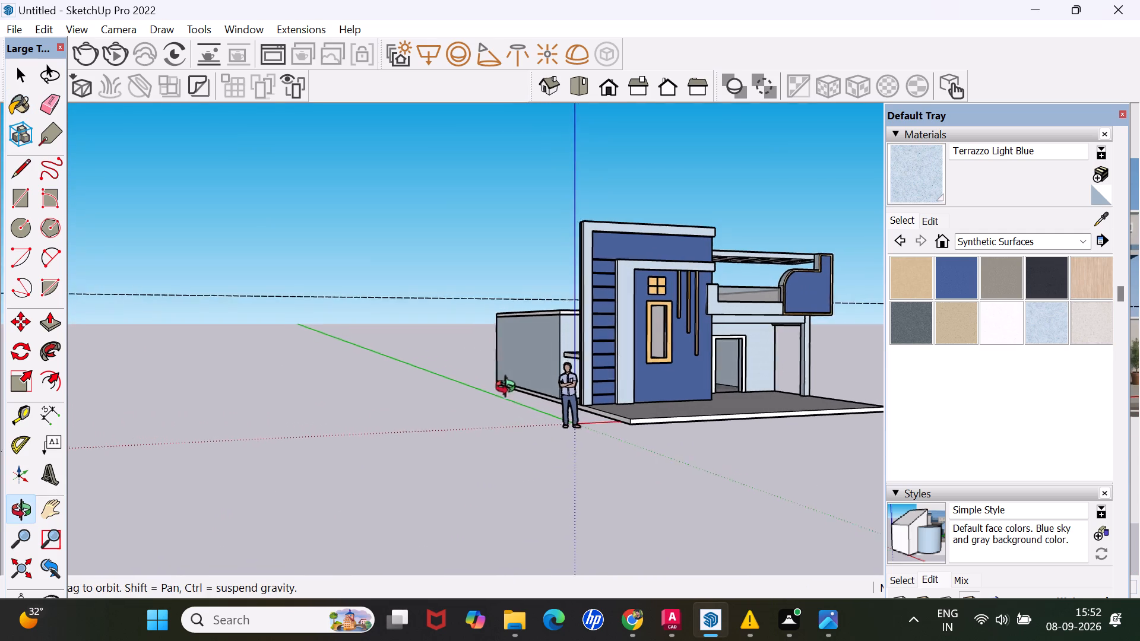
{"action": "middle_click_drag", "start_coordinate": [509, 389], "coordinate": [402, 421]}
{"action": "scroll", "coordinate": [402, 421], "scroll_direction": "down", "scroll_amount": 1}
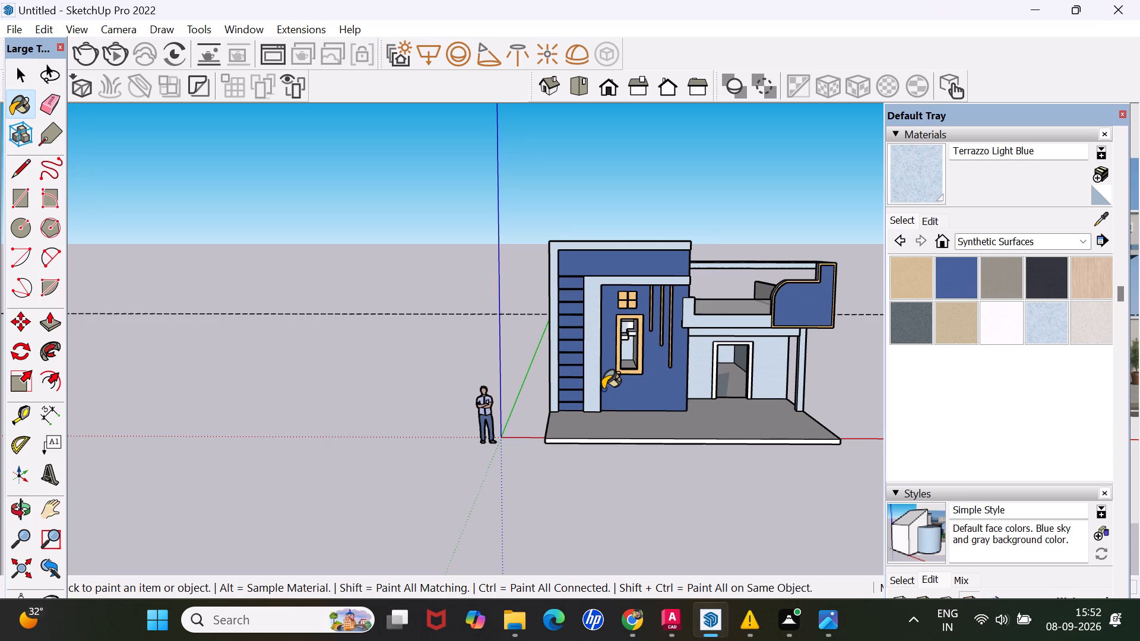
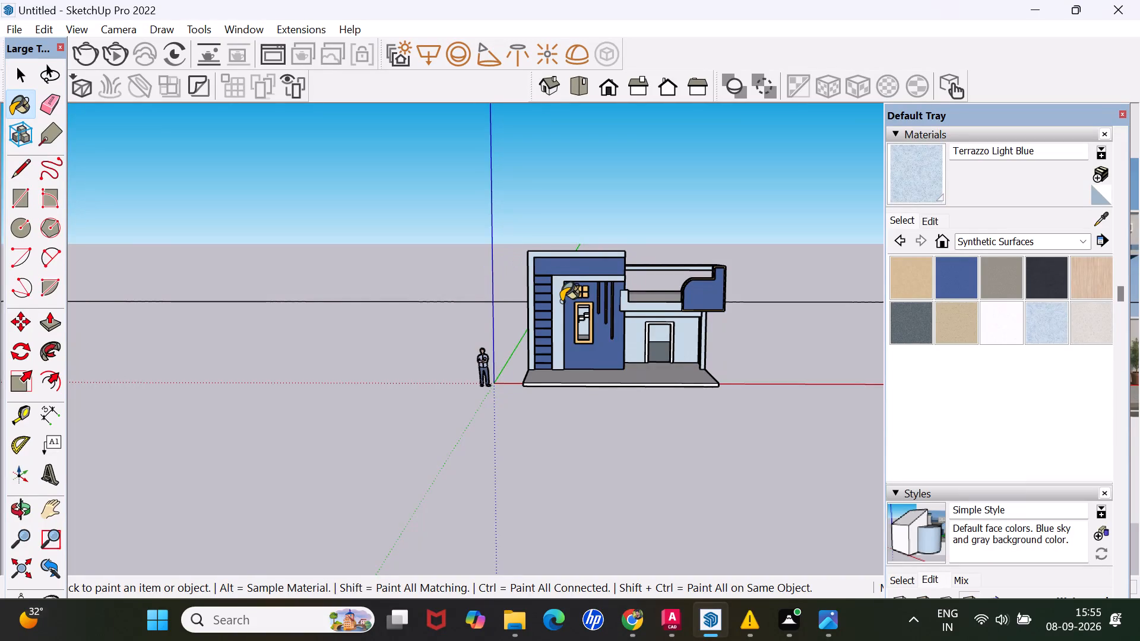
Examine the painted house from the front, from below and from both front corners to review the finished elevation.
{"action": "scroll", "coordinate": [561, 303], "scroll_direction": "up", "scroll_amount": 1}
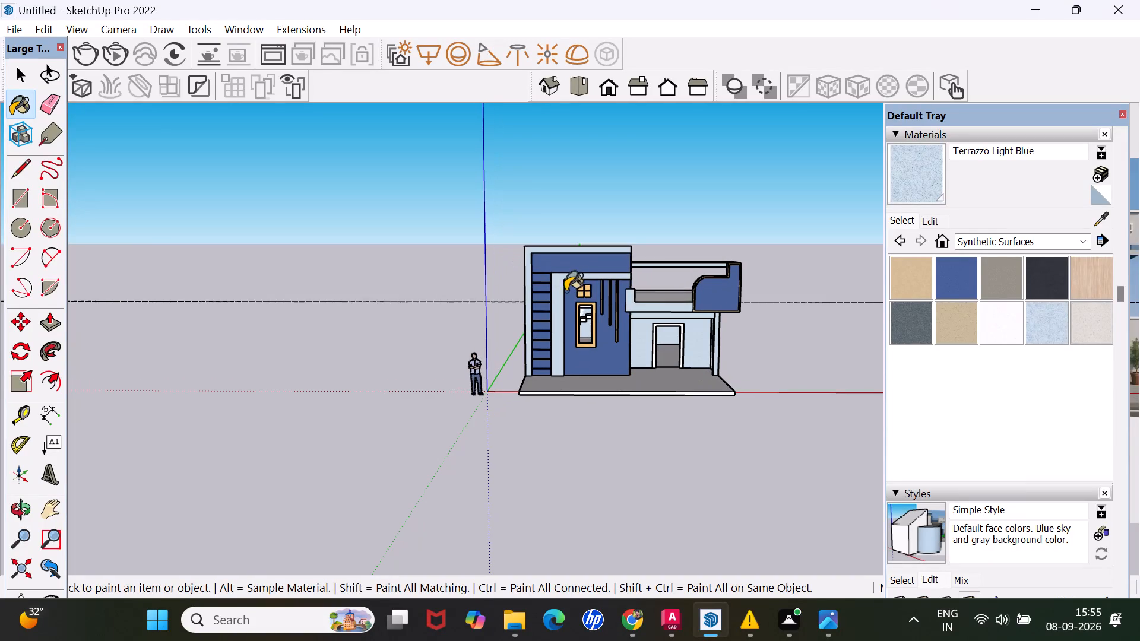
{"action": "scroll", "coordinate": [620, 325], "scroll_direction": "up", "scroll_amount": 2}
{"action": "middle_click_drag", "start_coordinate": [640, 312], "coordinate": [644, 312]}
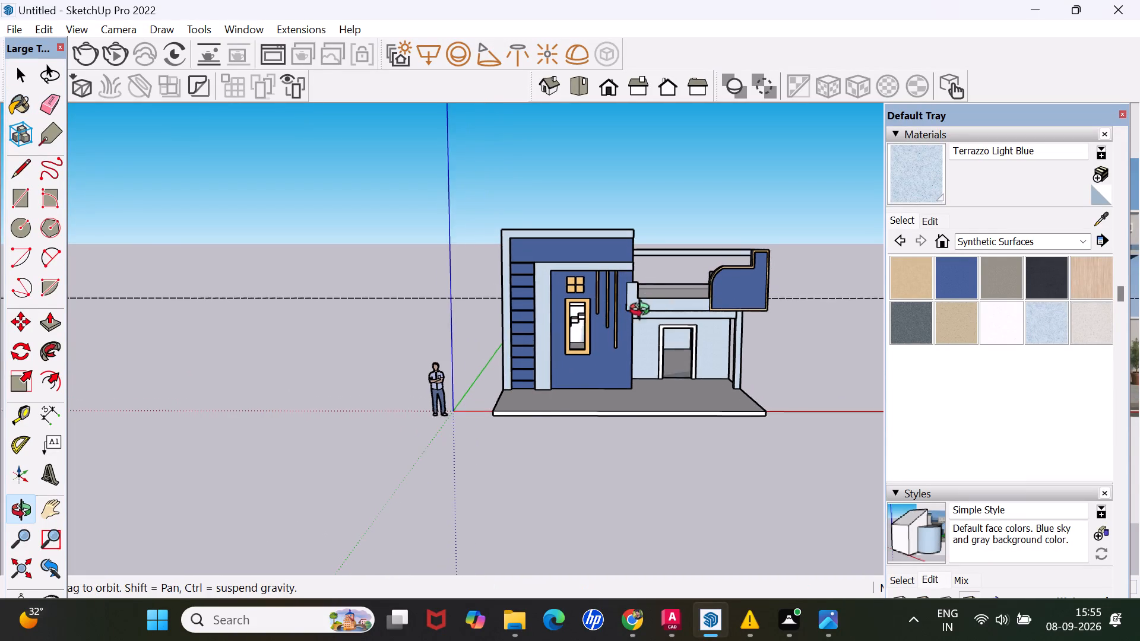
{"action": "middle_click_drag", "start_coordinate": [644, 312], "coordinate": [536, 266]}
{"action": "scroll", "coordinate": [491, 312], "scroll_direction": "up", "scroll_amount": 1}
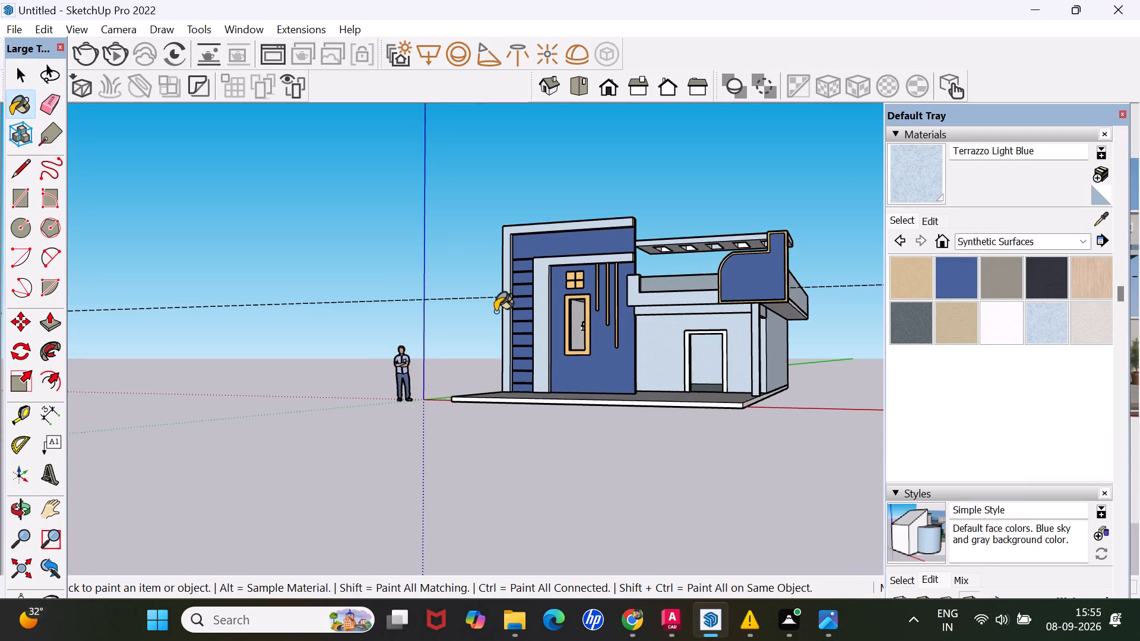
{"action": "scroll", "coordinate": [495, 311], "scroll_direction": "up", "scroll_amount": 2}
{"action": "middle_click_drag", "start_coordinate": [501, 293], "coordinate": [636, 313]}
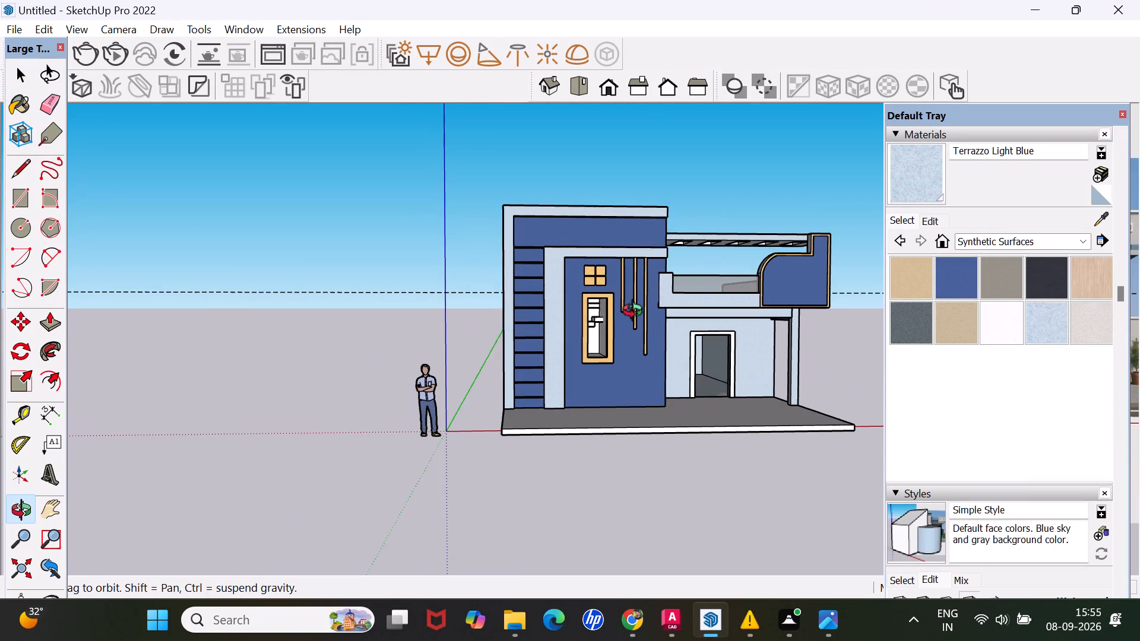
{"action": "middle_click_drag", "start_coordinate": [636, 313], "coordinate": [646, 313]}
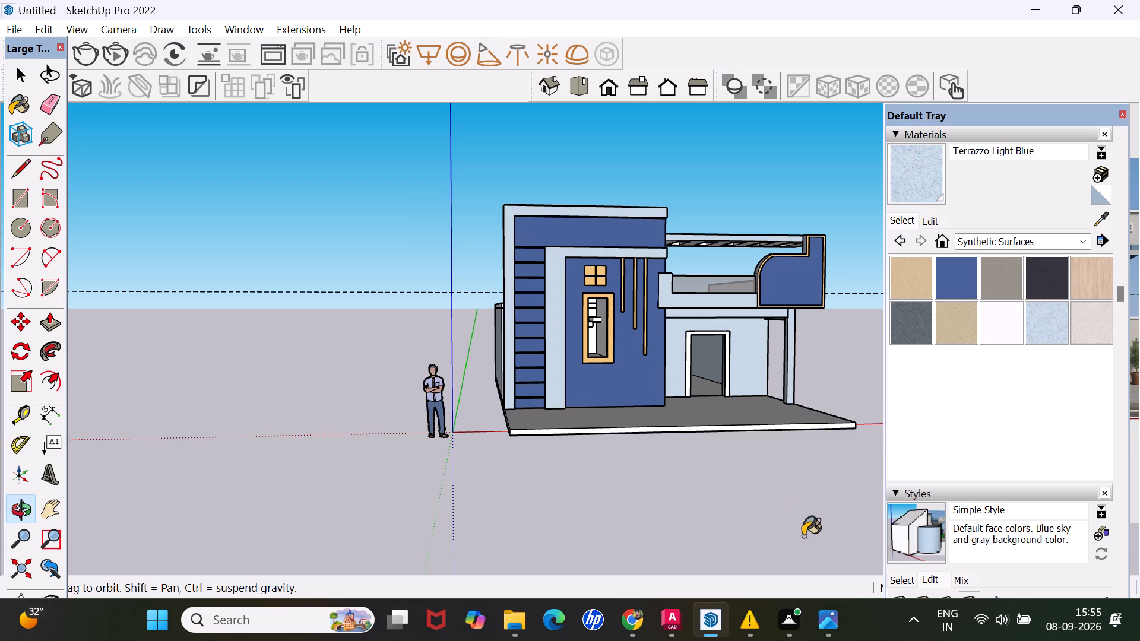
{"action": "scroll", "coordinate": [835, 503], "scroll_direction": "down", "scroll_amount": 6}
{"action": "scroll", "coordinate": [857, 480], "scroll_direction": "up", "scroll_amount": 2}
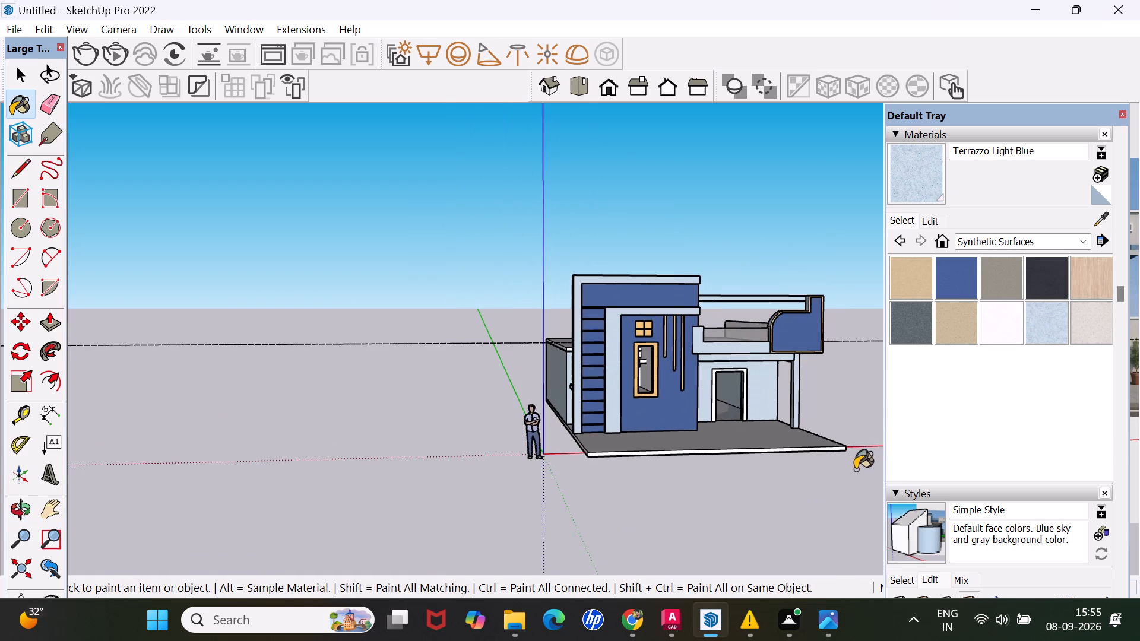
{"action": "scroll", "coordinate": [854, 469], "scroll_direction": "up", "scroll_amount": 9}
{"action": "scroll", "coordinate": [715, 448], "scroll_direction": "down", "scroll_amount": 3}
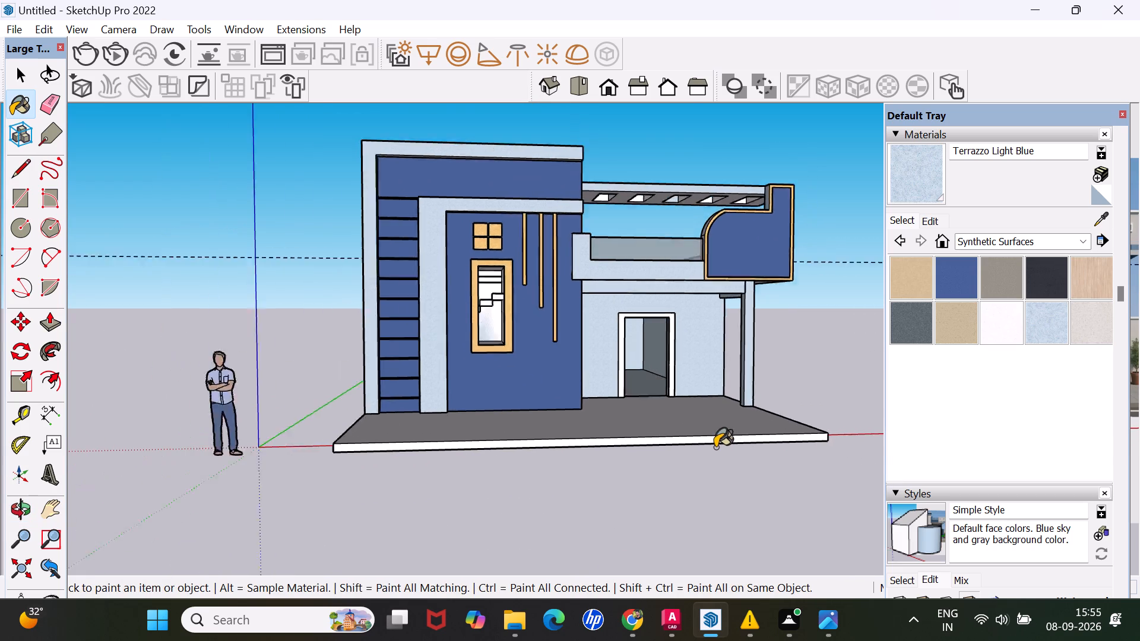
{"action": "scroll", "coordinate": [715, 448], "scroll_direction": "down", "scroll_amount": 1}
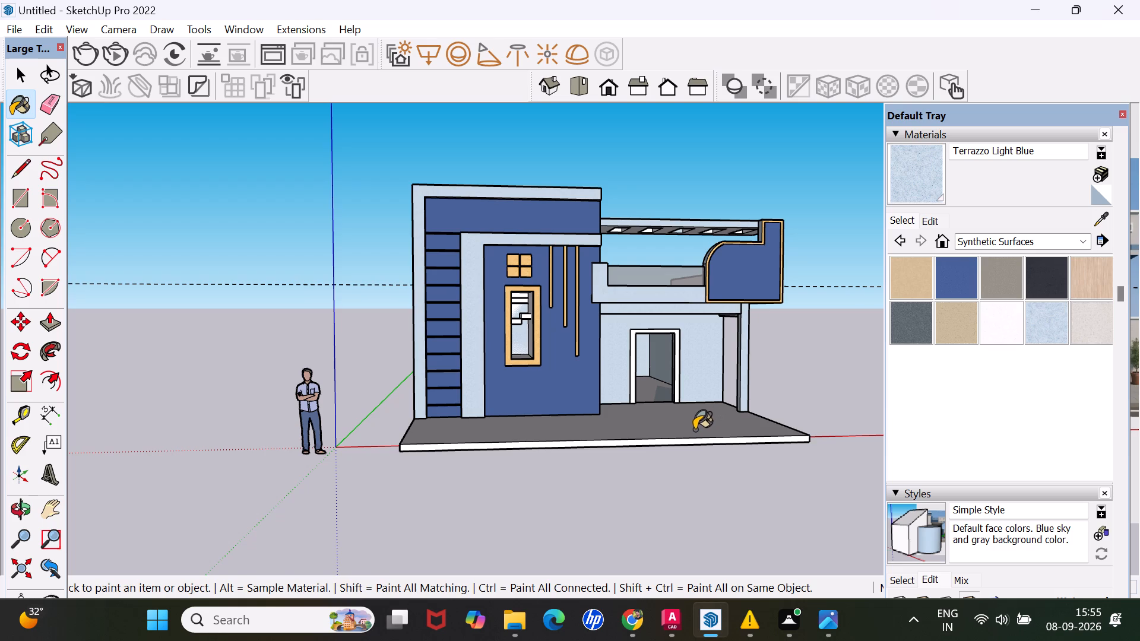
Save the model in the Documents folder as freelance 1 in SketchUp Models (*.skp) format.
{"action": "key", "text": "ctrl+s"}
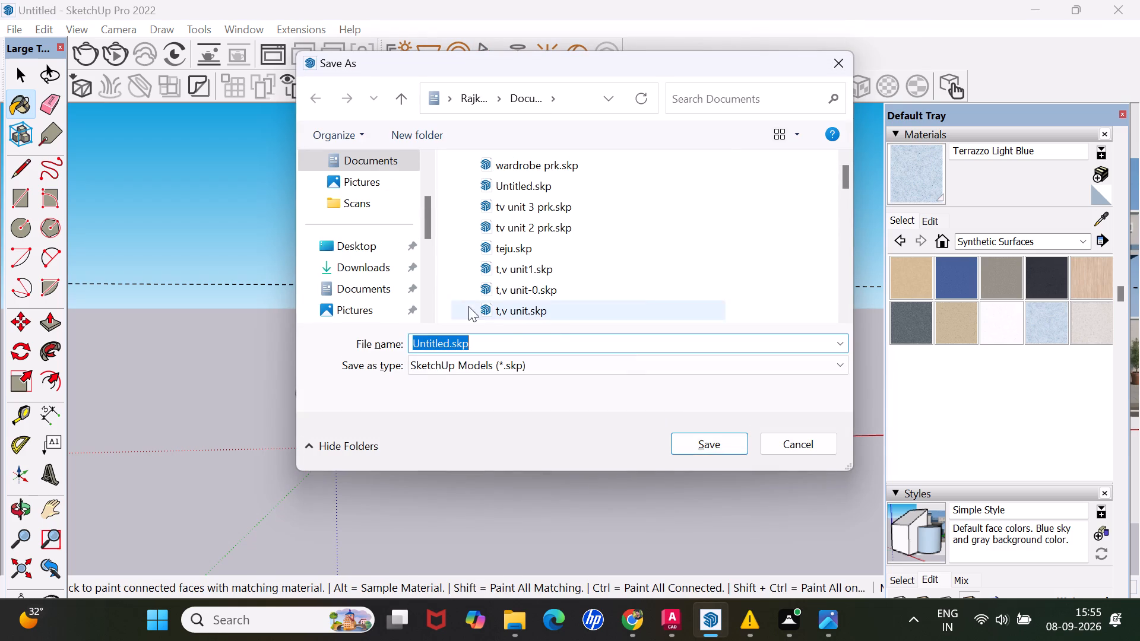
{"action": "left_click", "coordinate": [517, 339]}
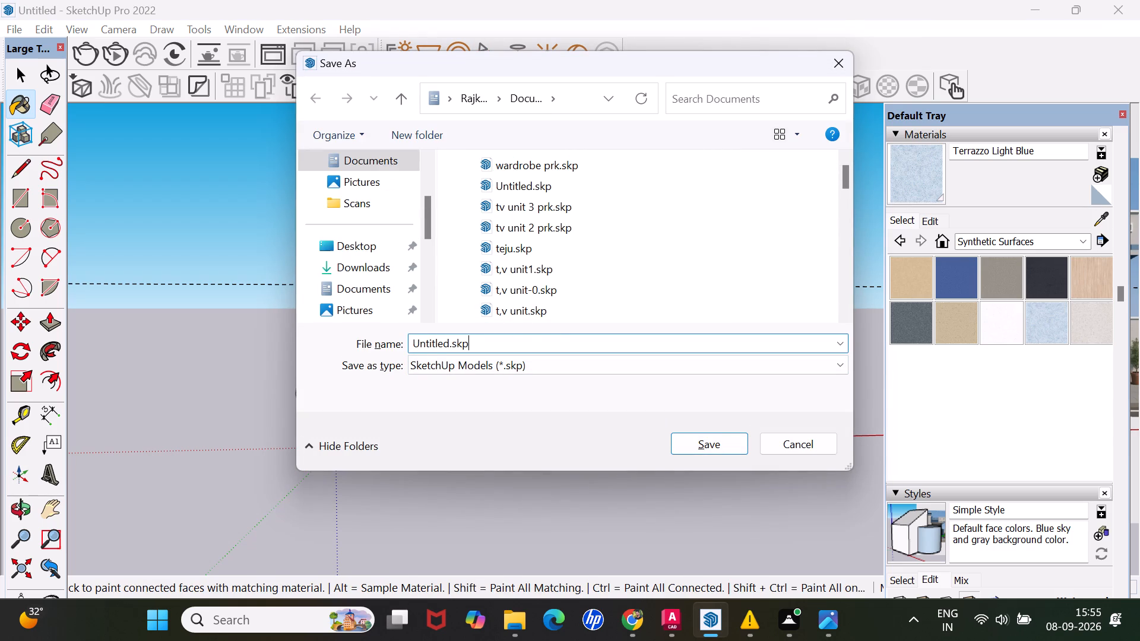
{"action": "key", "text": "BackSpace"}
{"action": "key", "text": "BackSpace"}
{"action": "key", "text": "BackSpace"}
{"action": "key", "text": "BackSpace"}
{"action": "key", "text": "BackSpace"}
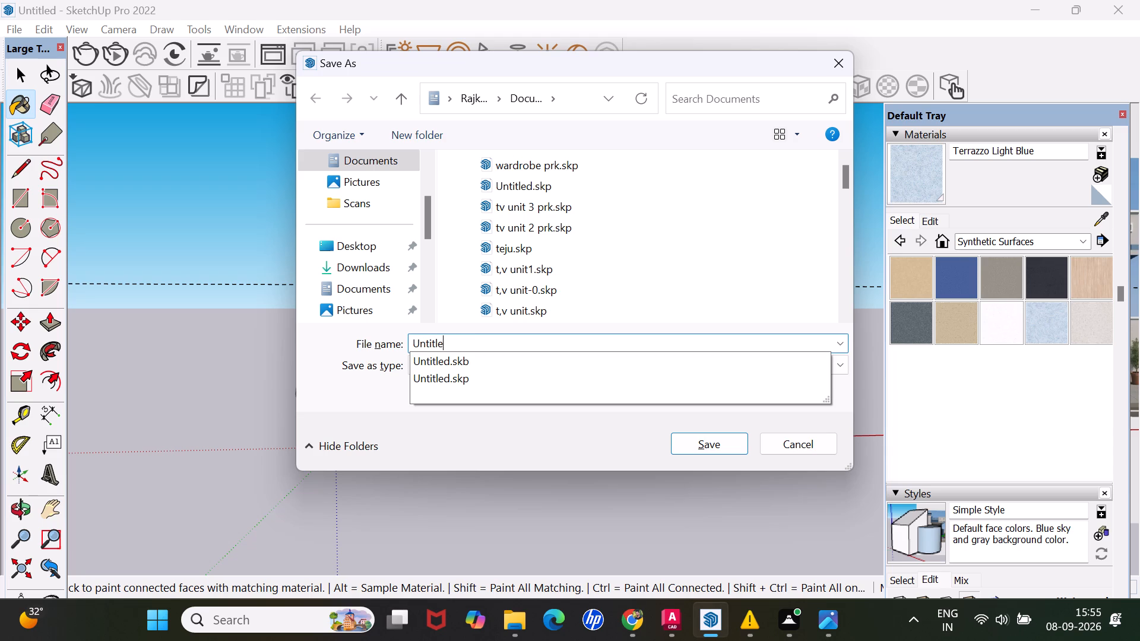
{"action": "key", "text": "BackSpace"}
{"action": "key", "text": "BackSpace"}
{"action": "key", "text": "BackSpace"}
{"action": "key", "text": "BackSpace"}
{"action": "key", "text": "BackSpace"}
{"action": "key", "text": "BackSpace"}
{"action": "key", "text": "BackSpace"}
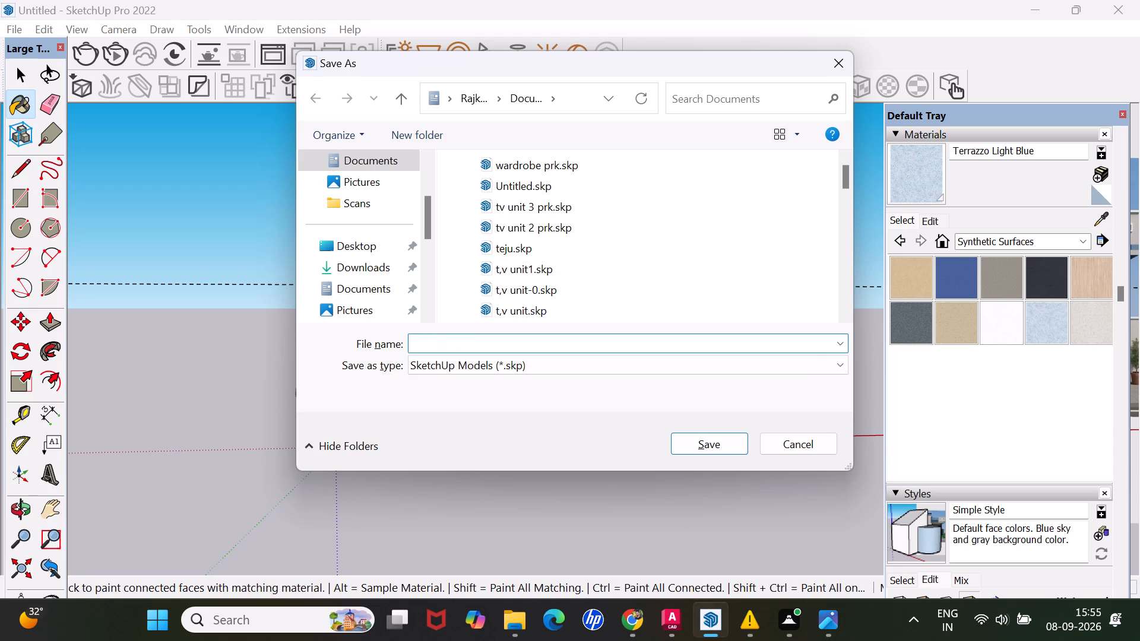
{"action": "type", "text": "free"}
{"action": "type", "text": "lance 1"}
{"action": "left_click", "coordinate": [722, 446]}
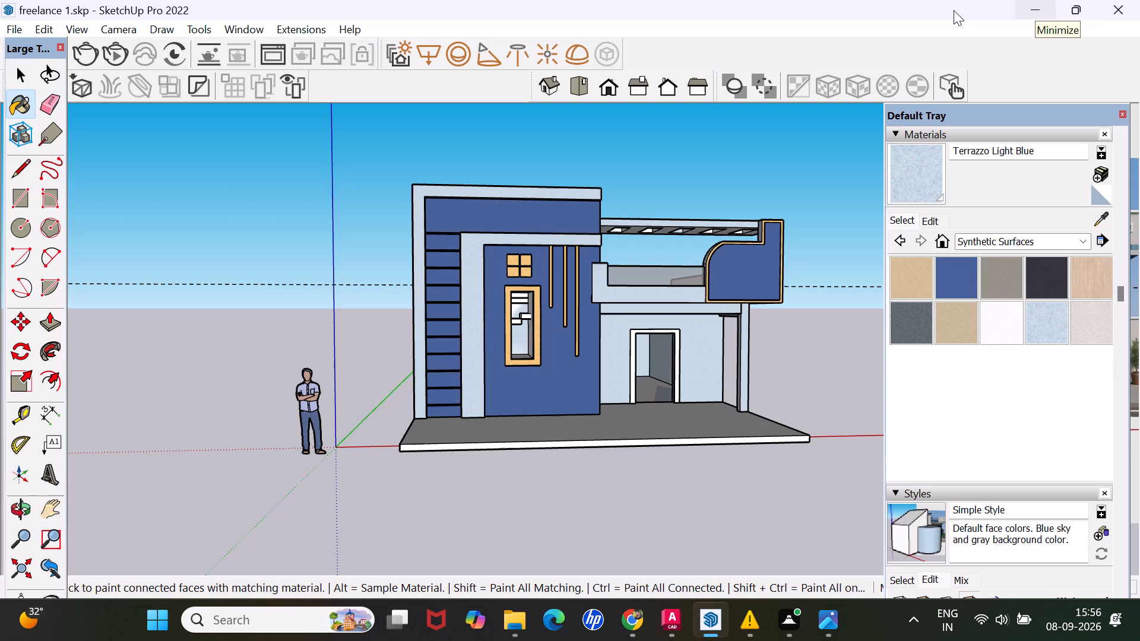
Print the house view with Microsoft Print to PDF, saving the output in Documents as a PDF named freelance.
{"action": "left_click", "coordinate": [10, 27]}
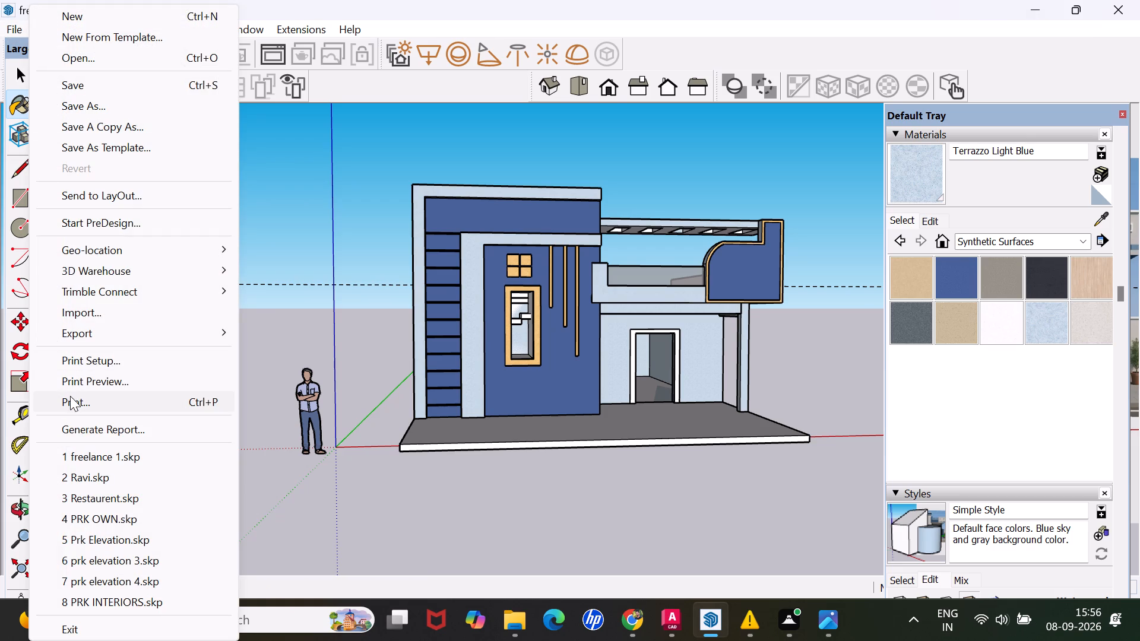
{"action": "left_click", "coordinate": [70, 396]}
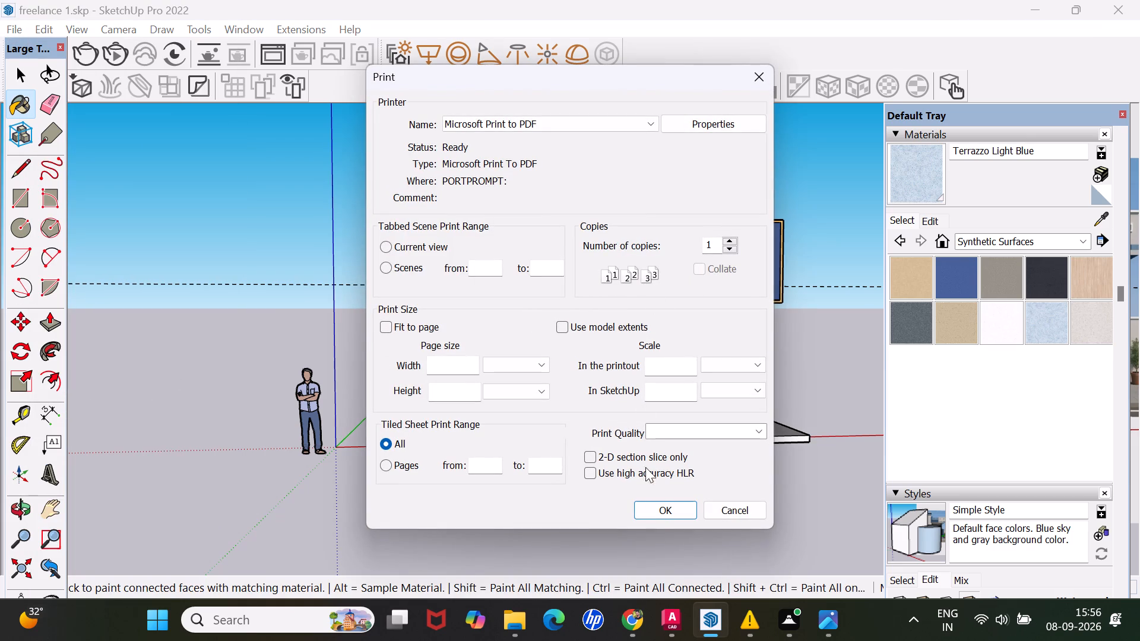
{"action": "left_click", "coordinate": [665, 509]}
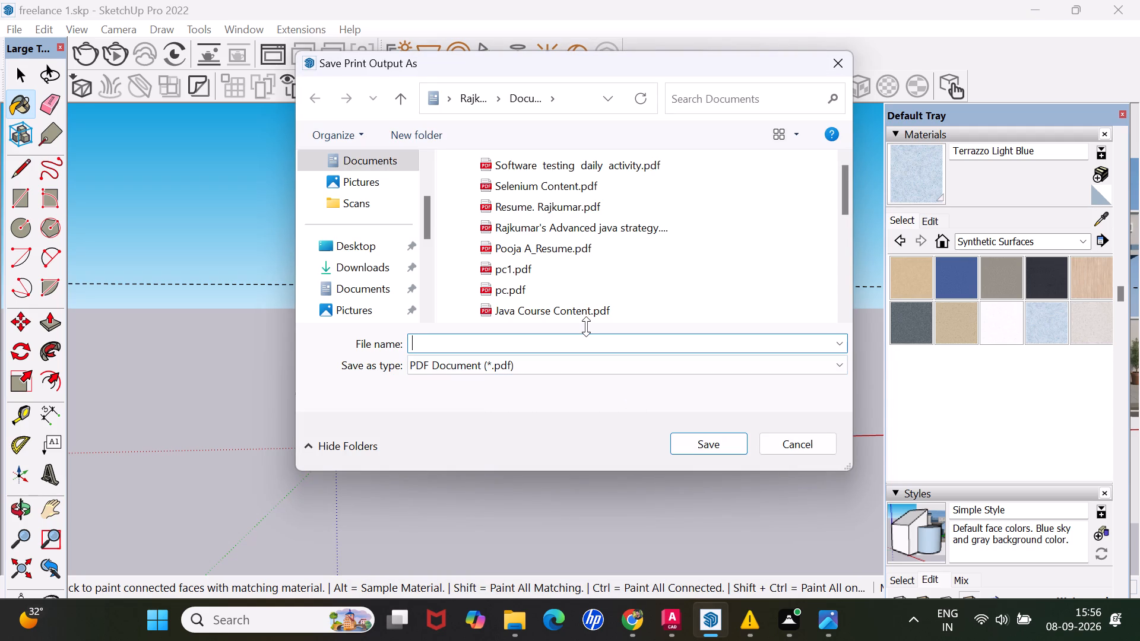
{"action": "type", "text": "freaa"}
{"action": "key", "text": "BackSpace"}
{"action": "key", "text": "BackSpace"}
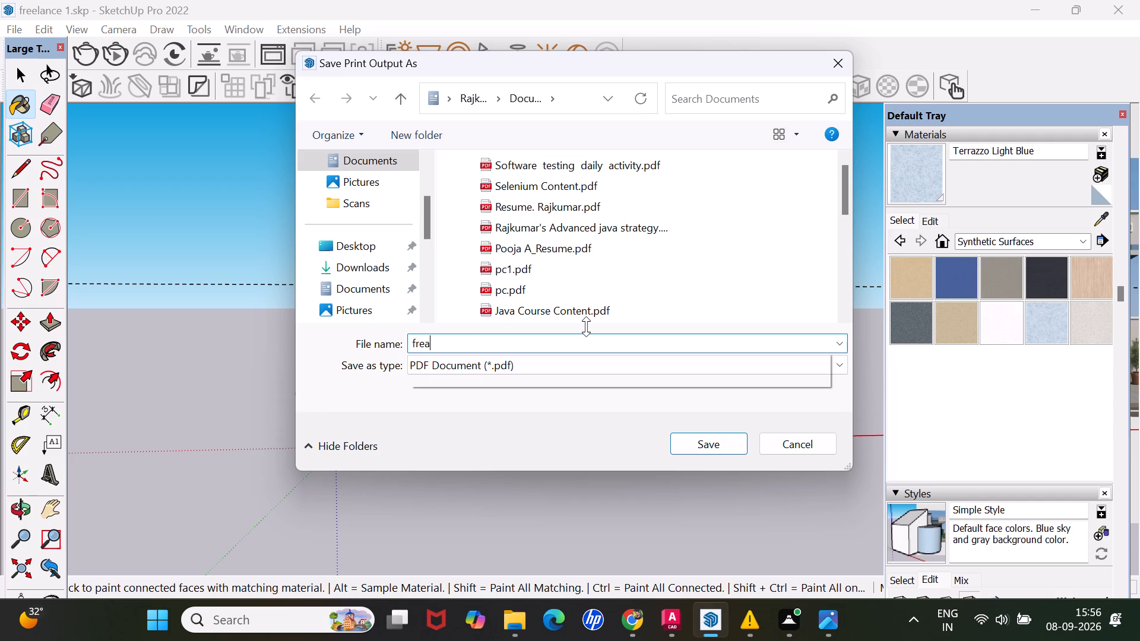
{"action": "key", "text": "e"}
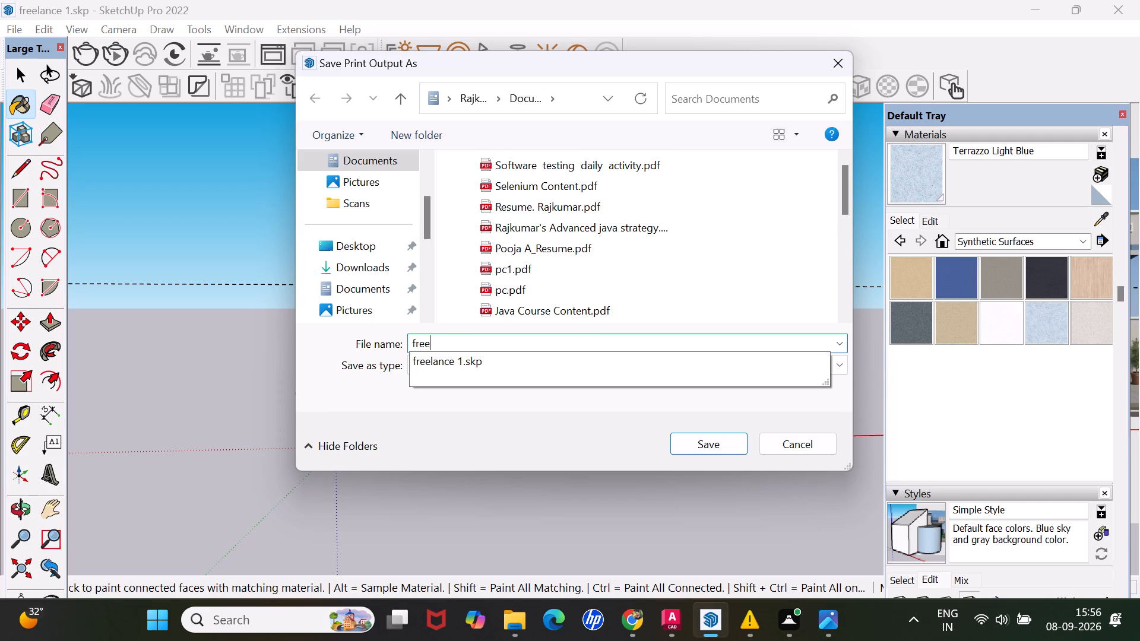
{"action": "type", "text": "lance 1"}
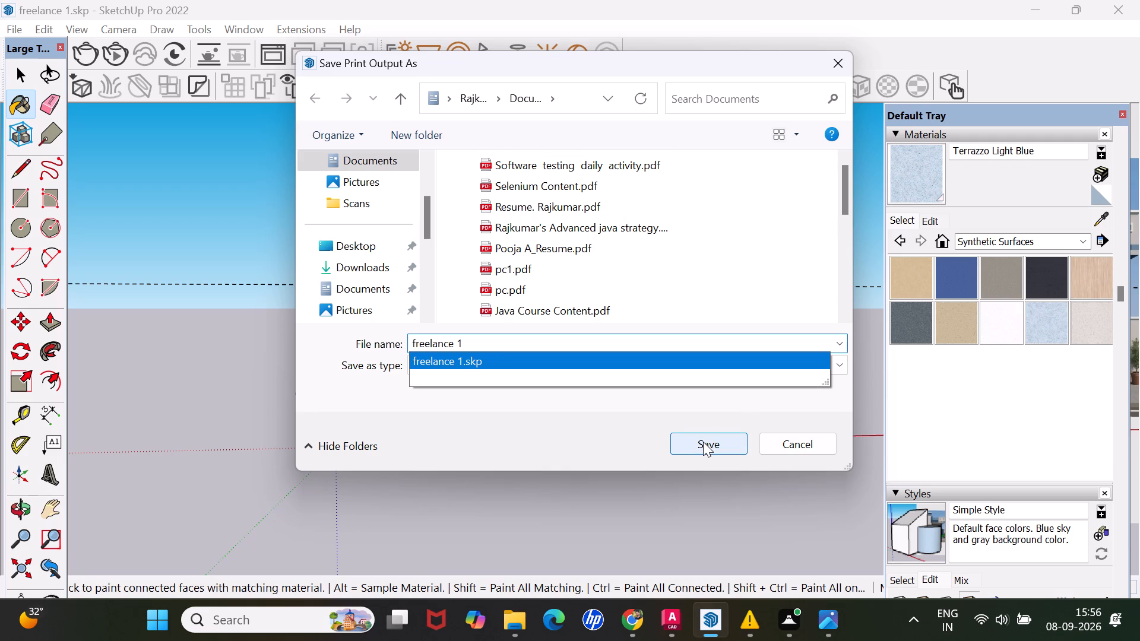
{"action": "key", "text": "BackSpace"}
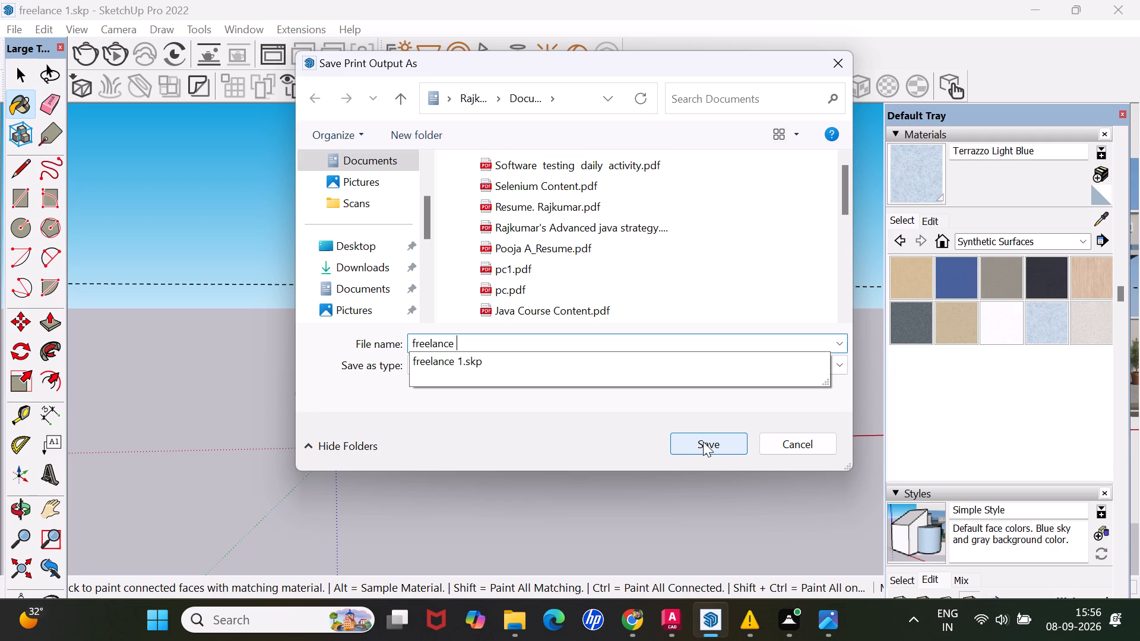
{"action": "left_click", "coordinate": [703, 442]}
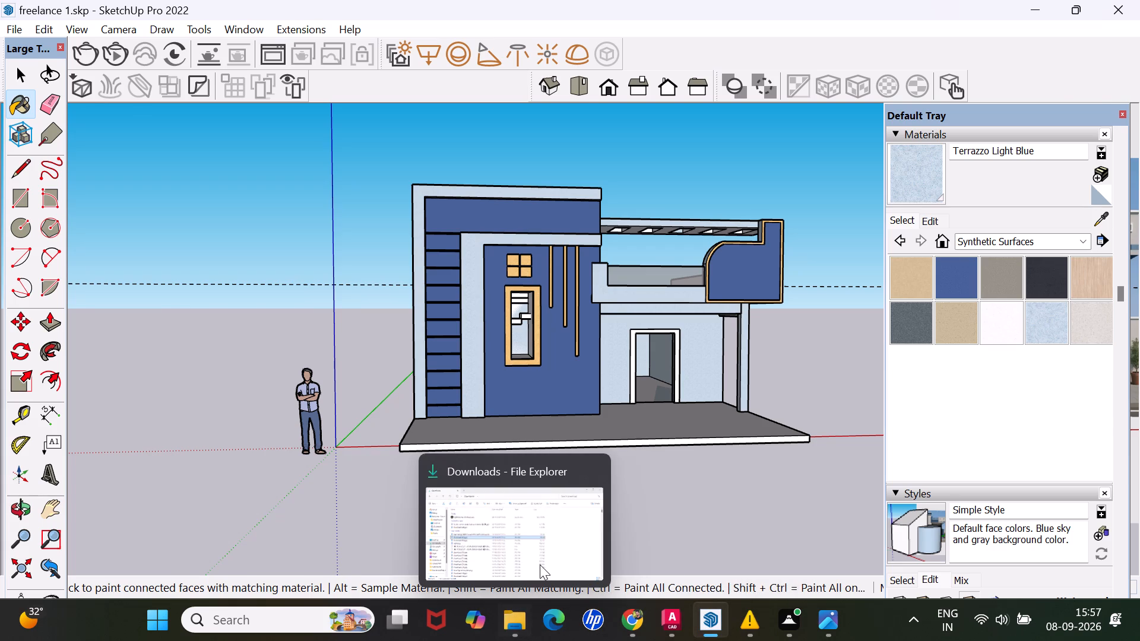
Switch to File Explorer and open freelance.pdf from the Documents folder.
{"action": "left_click", "coordinate": [540, 563]}
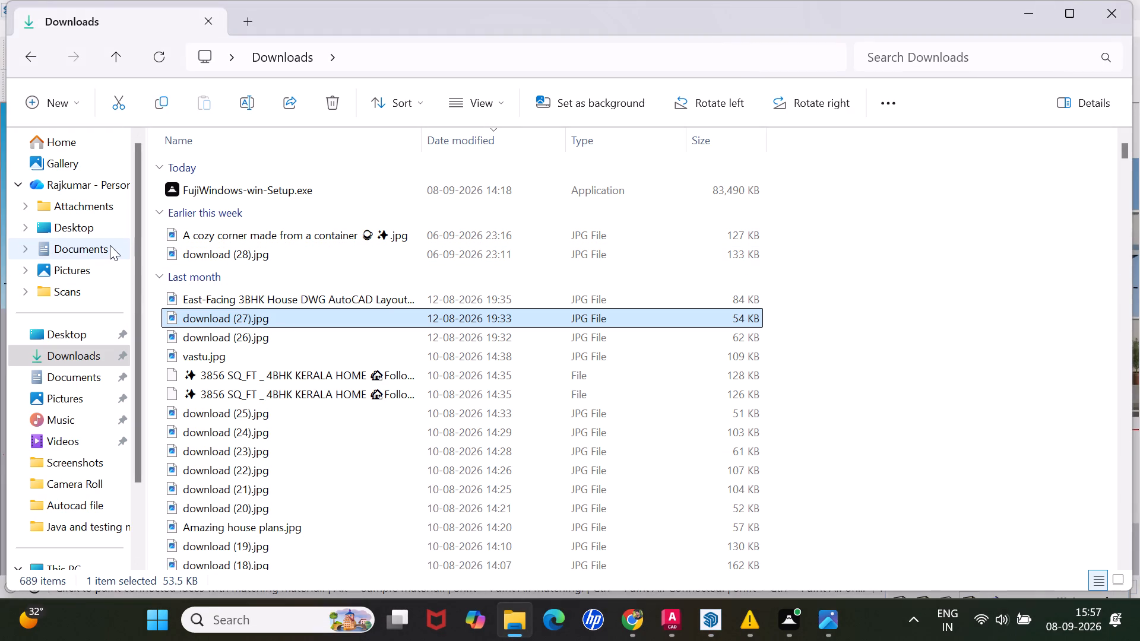
{"action": "left_click", "coordinate": [110, 245]}
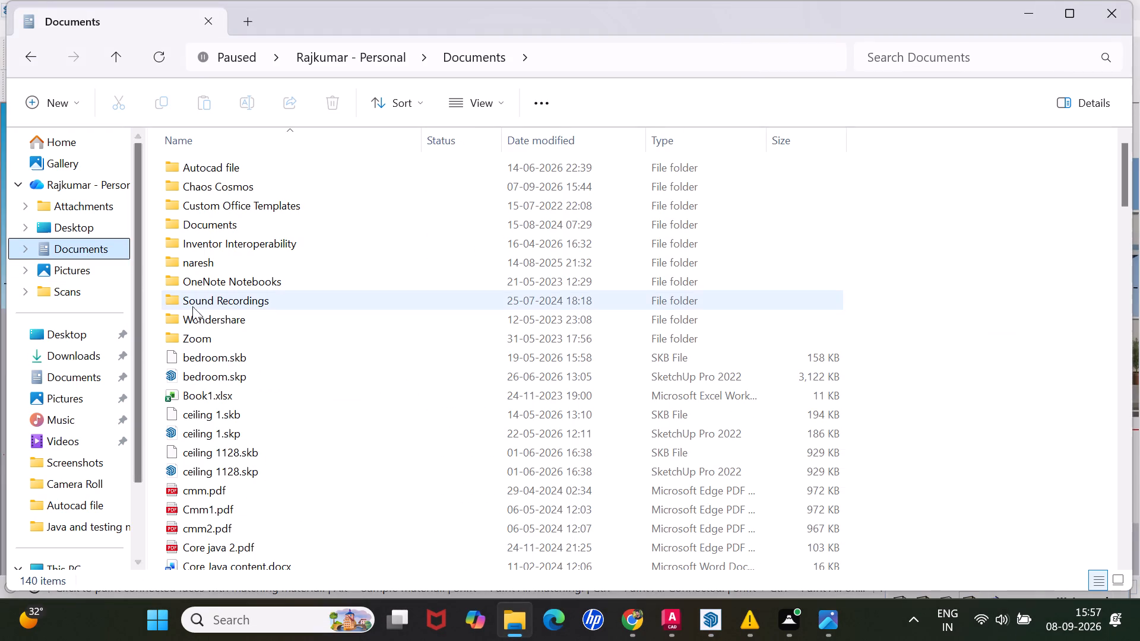
{"action": "scroll", "coordinate": [168, 344], "scroll_direction": "down", "scroll_amount": 3}
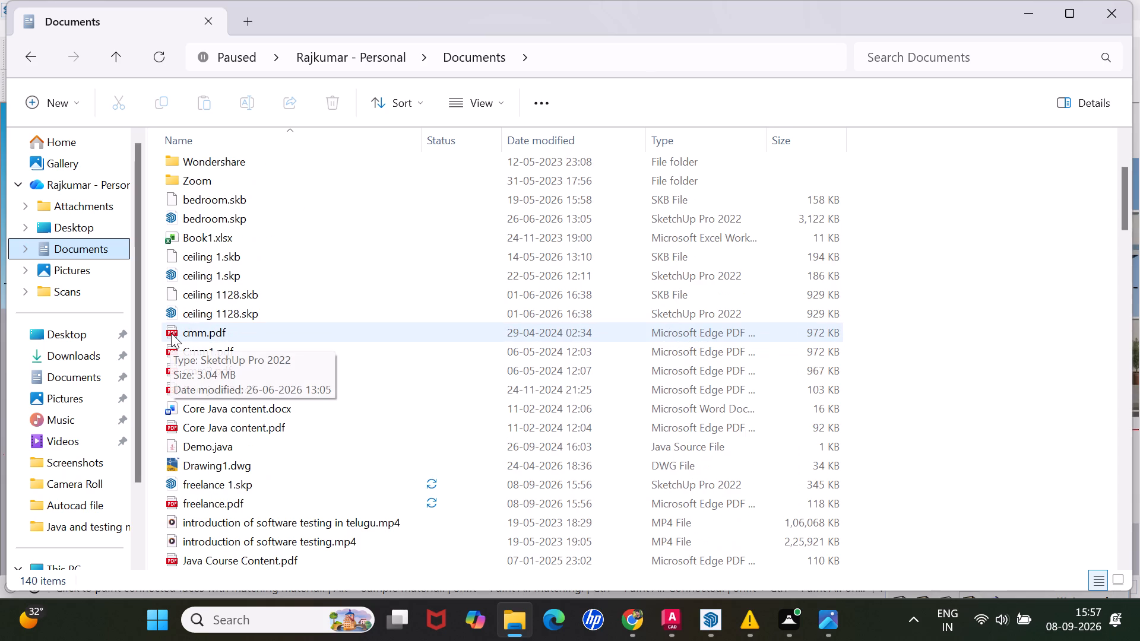
{"action": "left_click", "coordinate": [240, 500]}
{"action": "left_click", "coordinate": [240, 500]}
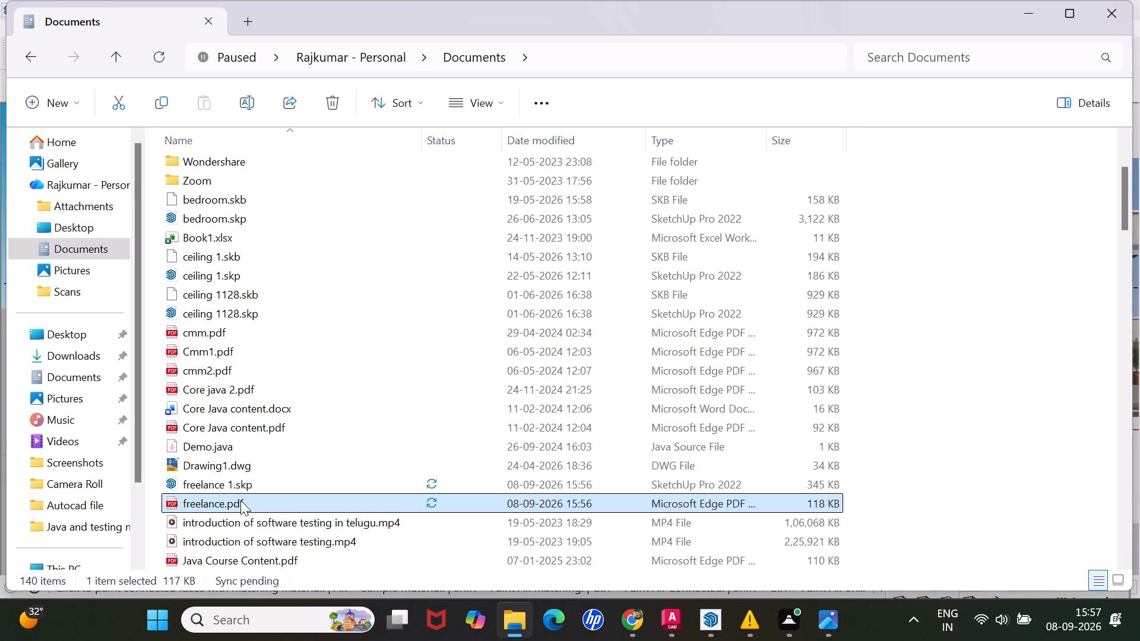
{"action": "left_click", "coordinate": [240, 500]}
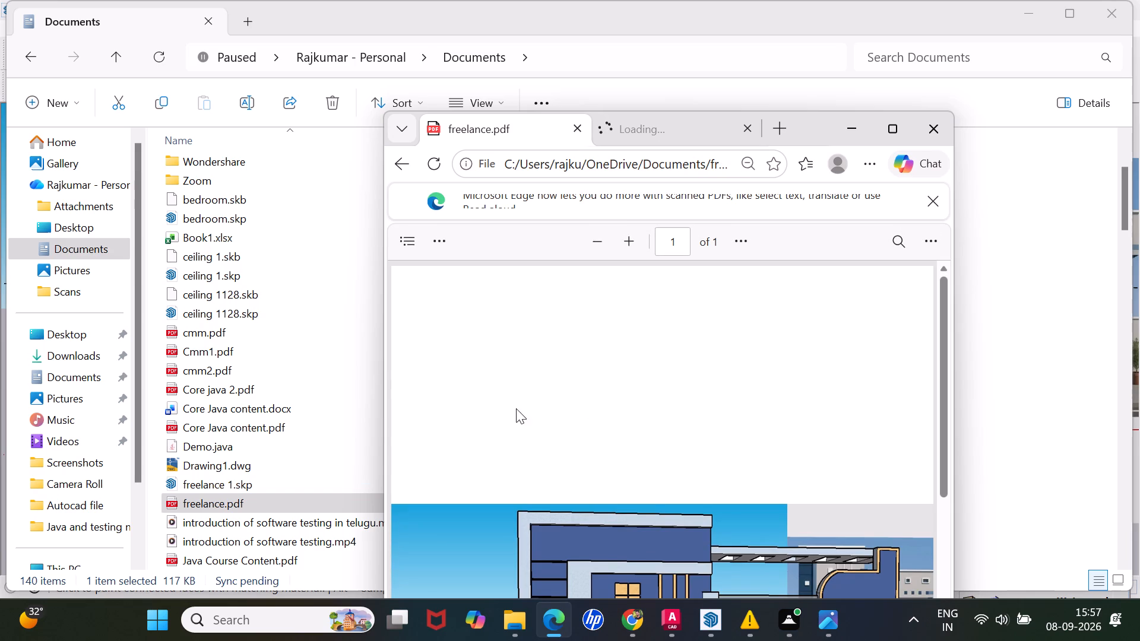
Examine the printed house elevation on the PDF page from top to bottom, and close the PDF.
{"action": "scroll", "coordinate": [483, 422], "scroll_direction": "down", "scroll_amount": 4}
{"action": "scroll", "coordinate": [483, 422], "scroll_direction": "up", "scroll_amount": 3}
{"action": "scroll", "coordinate": [483, 422], "scroll_direction": "down", "scroll_amount": 1}
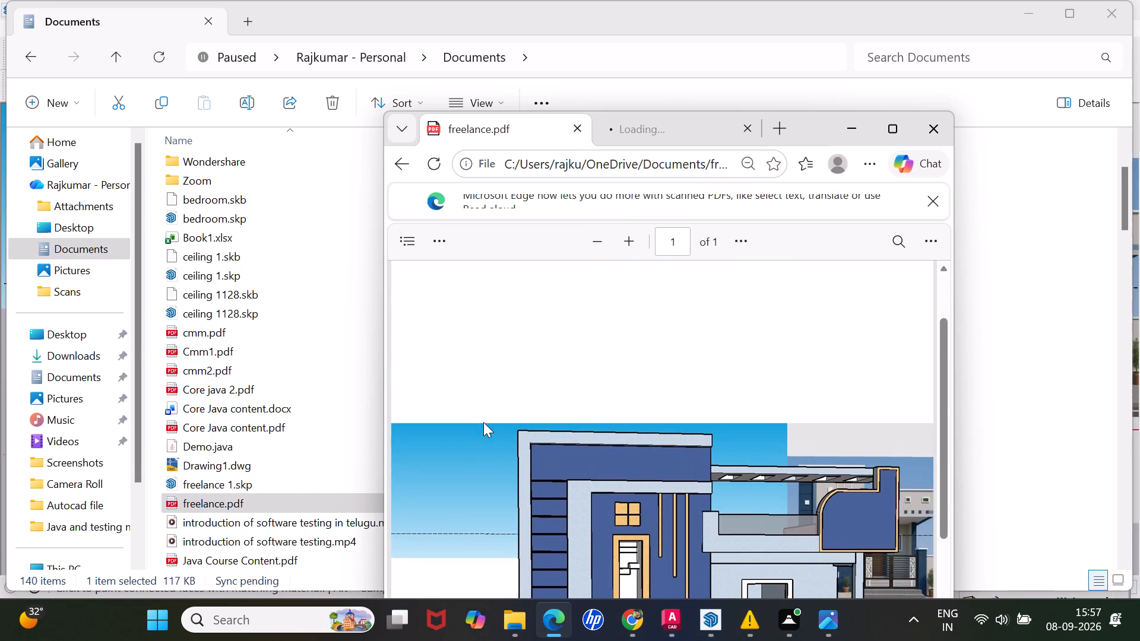
{"action": "scroll", "coordinate": [483, 422], "scroll_direction": "down", "scroll_amount": 1}
{"action": "scroll", "coordinate": [483, 422], "scroll_direction": "up", "scroll_amount": 1}
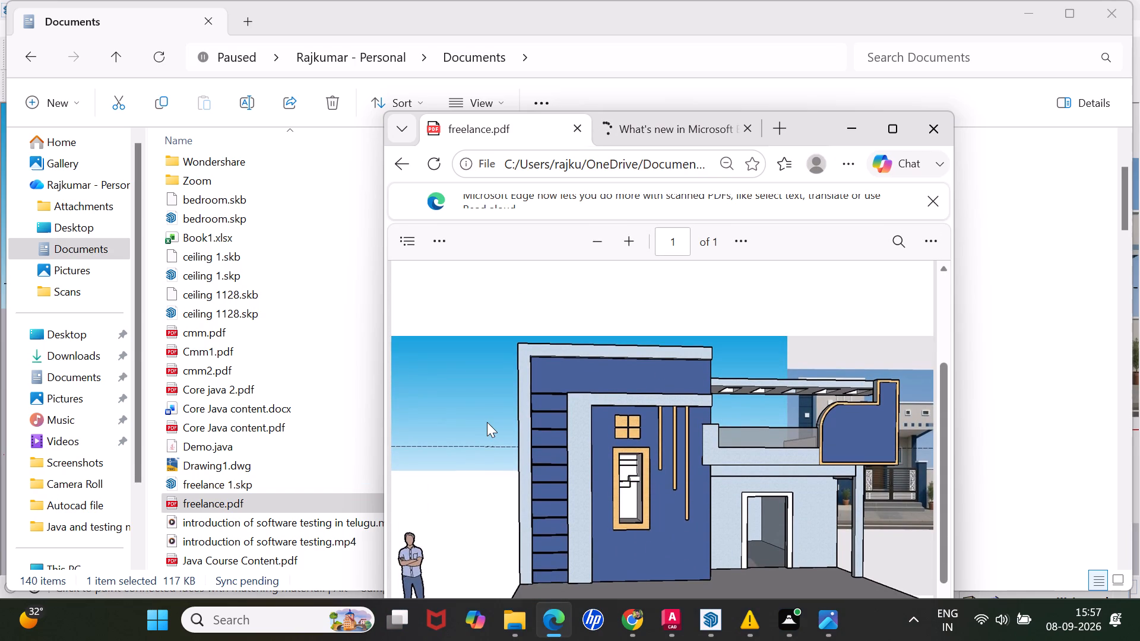
{"action": "scroll", "coordinate": [501, 396], "scroll_direction": "down", "scroll_amount": 1}
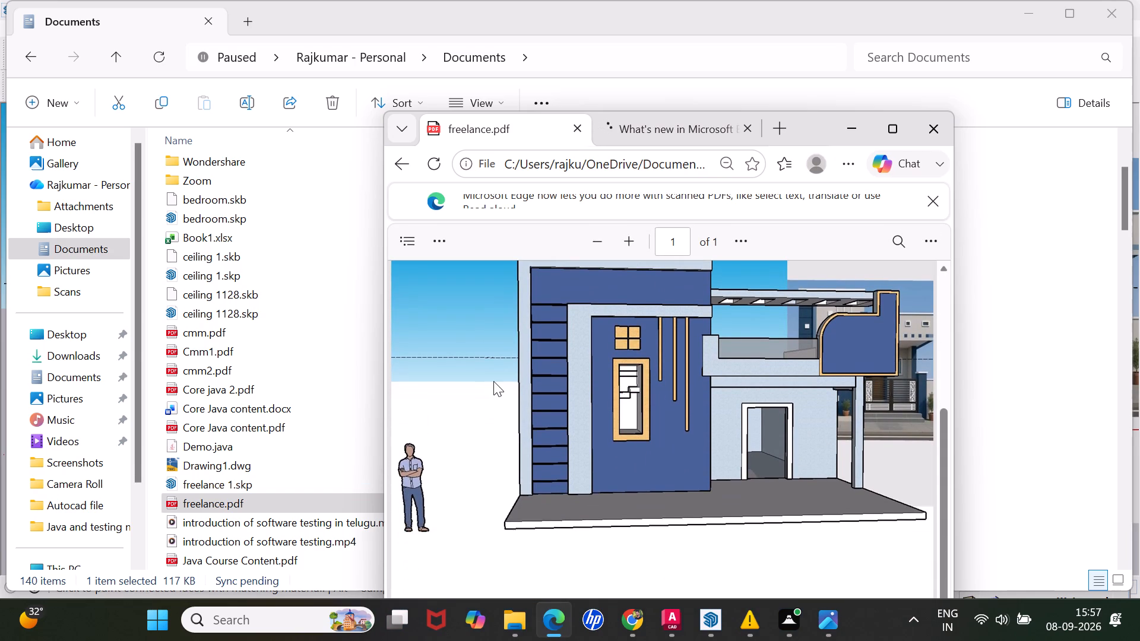
{"action": "scroll", "coordinate": [493, 381], "scroll_direction": "up", "scroll_amount": 1}
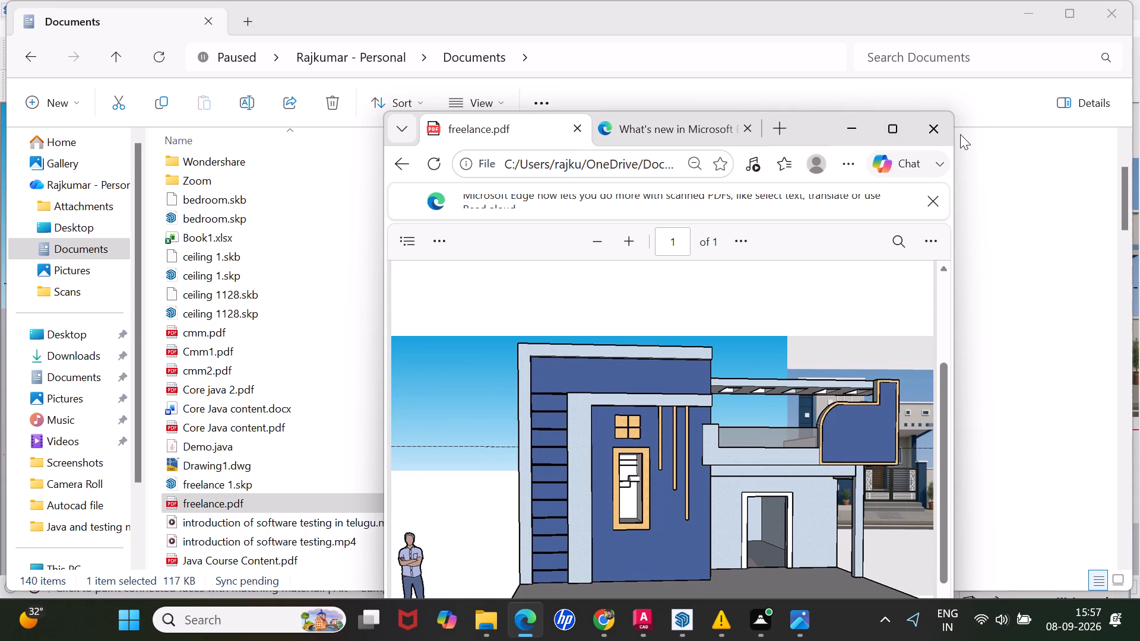
{"action": "left_click", "coordinate": [936, 131]}
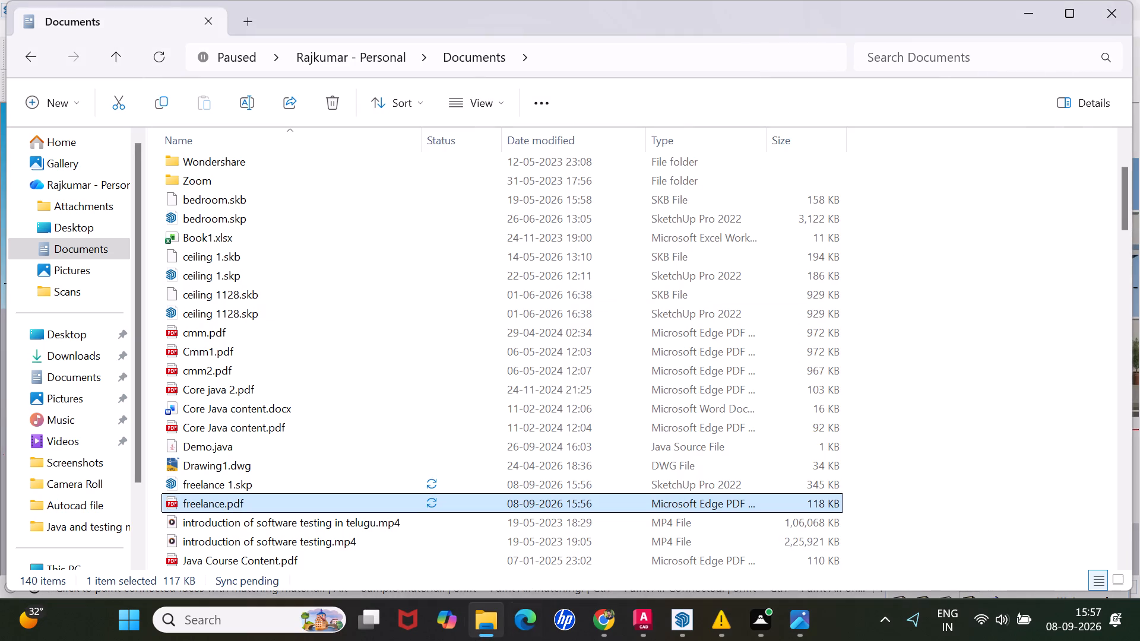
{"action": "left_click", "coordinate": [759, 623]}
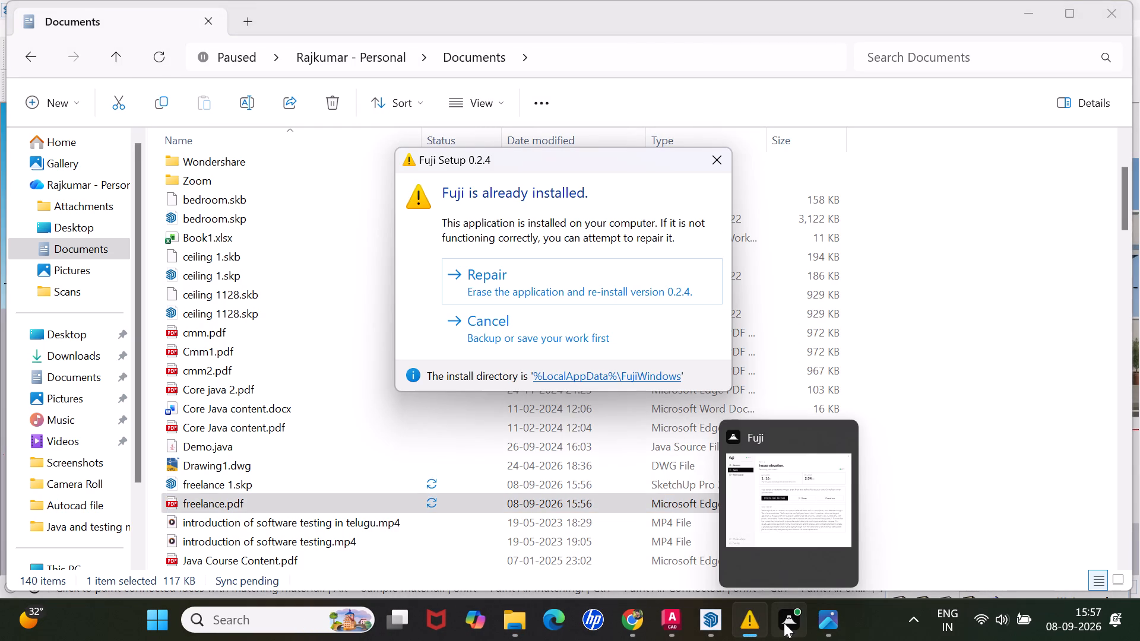